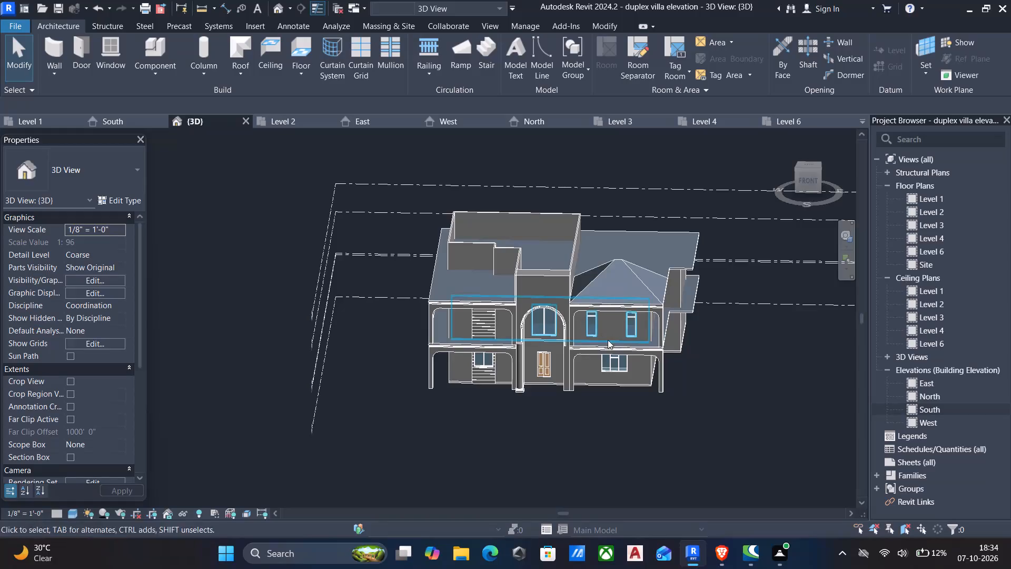
Examine the villa's front facade, the raised wall block and the existing hip roof in the 3D view.
scroll(638, 359, "down", 3)
scroll(724, 377, "up", 5)
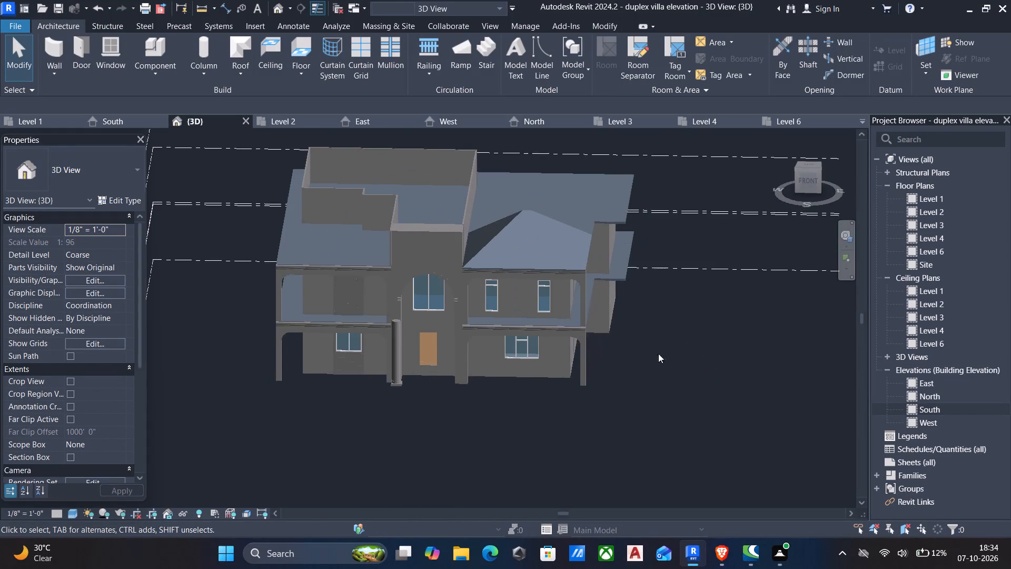
middle_click_drag(541, 360, 583, 417)
scroll(583, 417, "up", 1)
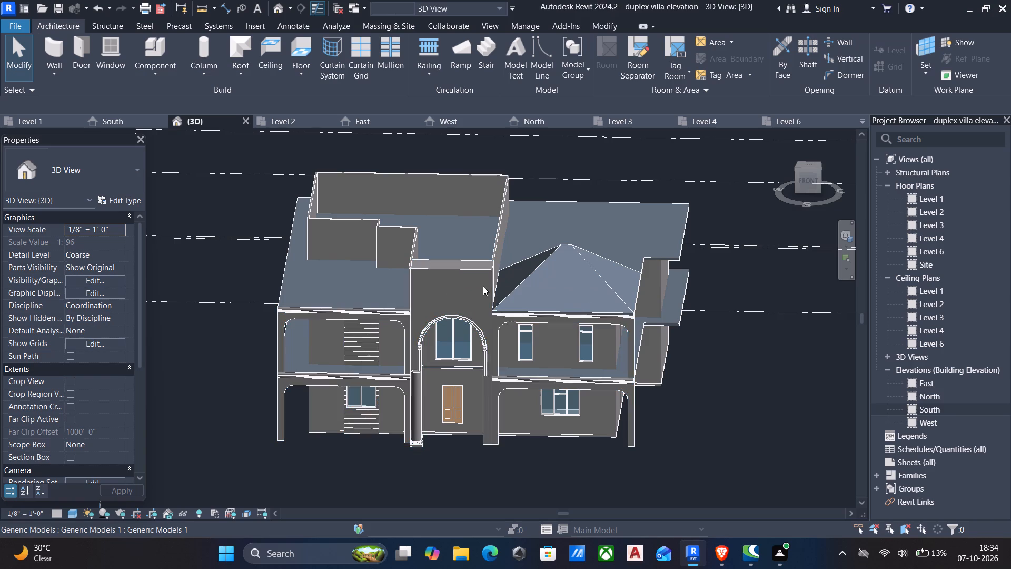
scroll(649, 326, "up", 4)
middle_click_drag(553, 327, 707, 379)
scroll(514, 396, "up", 1)
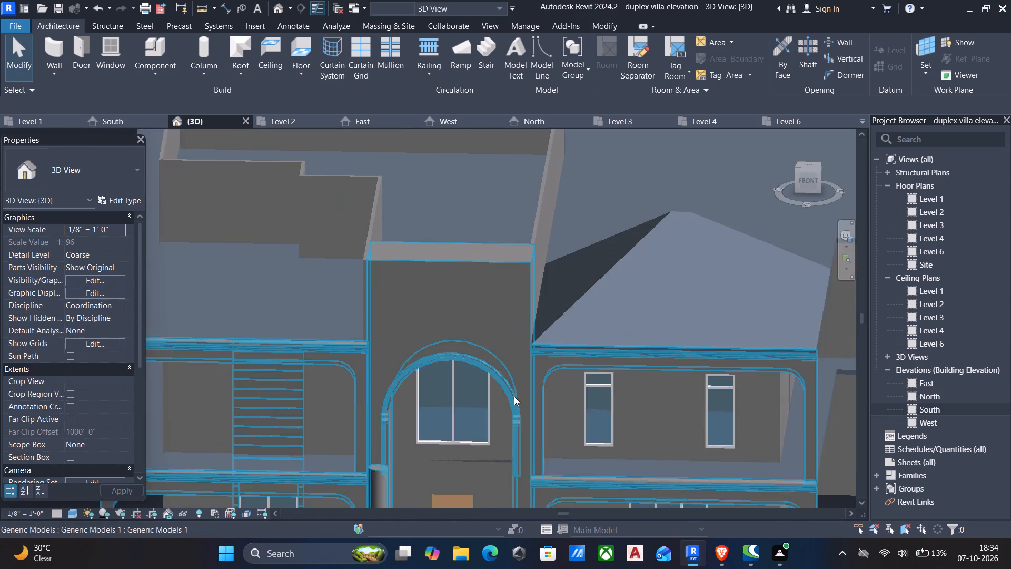
scroll(514, 396, "up", 1)
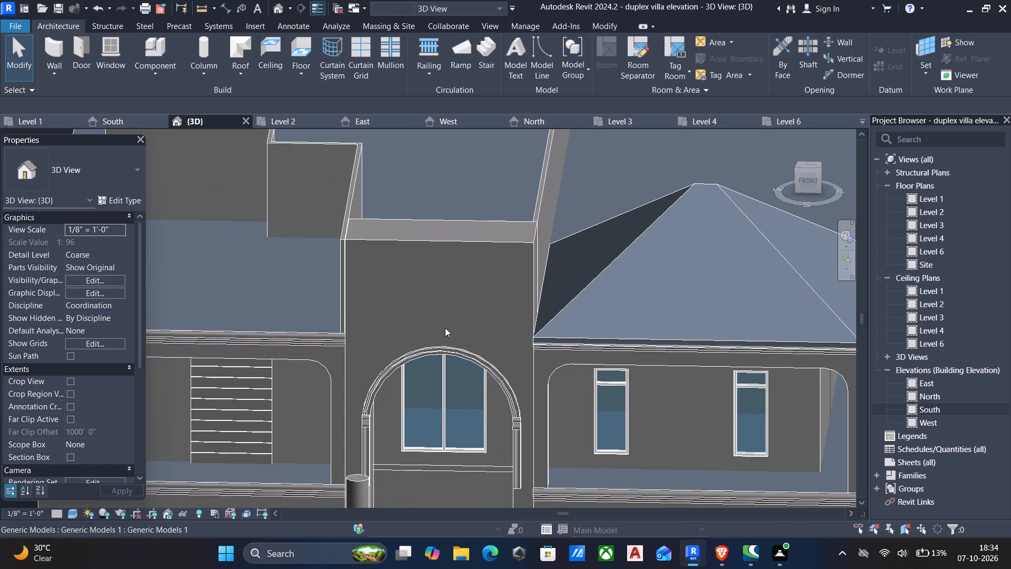
scroll(444, 291, "down", 4)
middle_click_drag(443, 293, 477, 362)
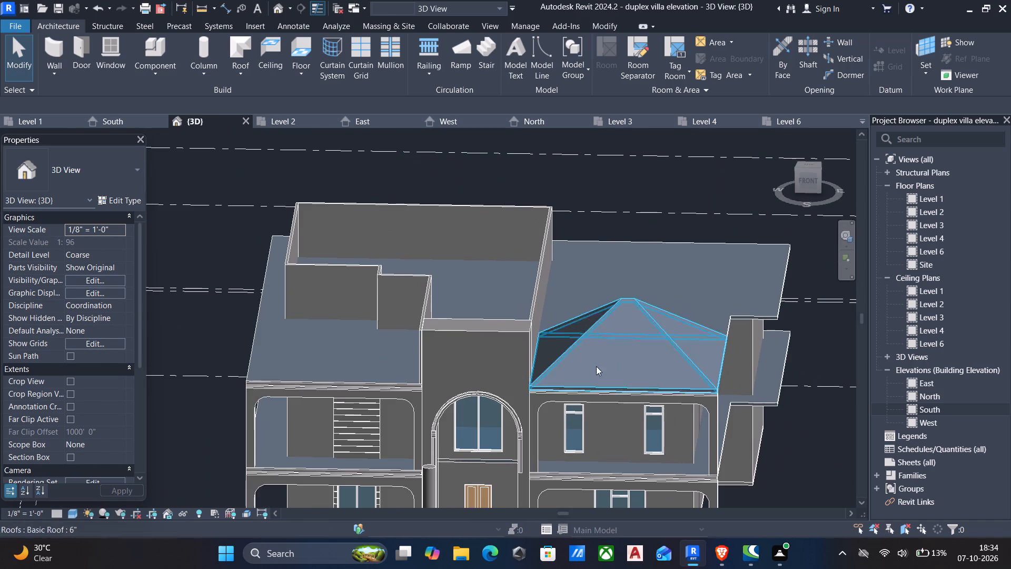
Open the Level 6 floor plan.
left_click(923, 248)
double_click(923, 248)
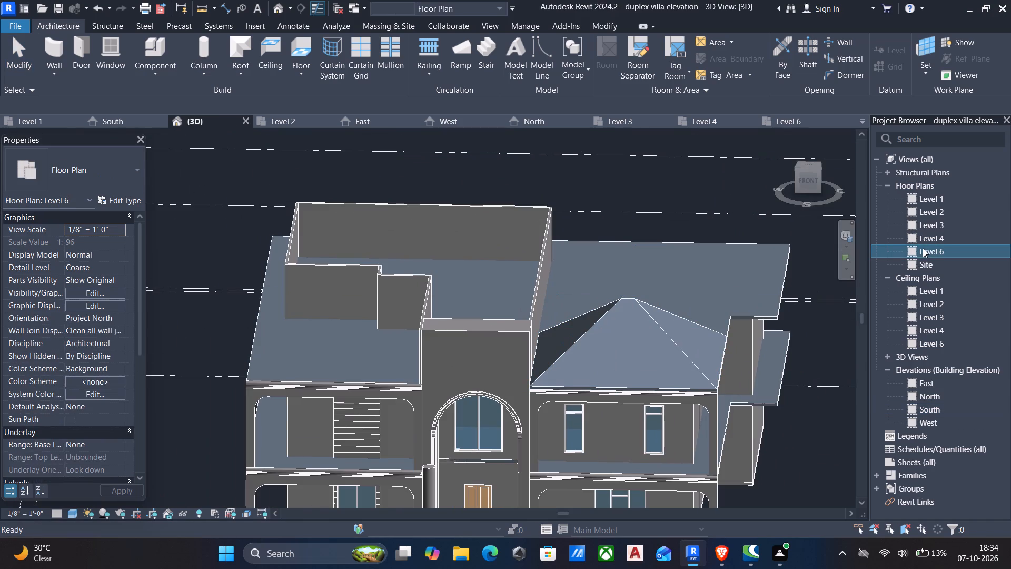
triple_click(966, 254)
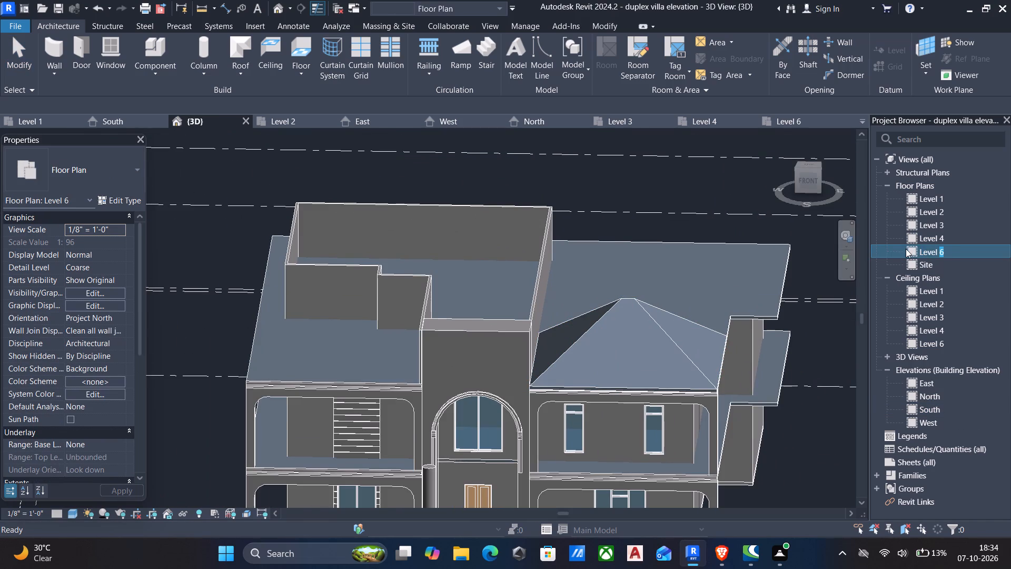
left_click(905, 249)
double_click(914, 251)
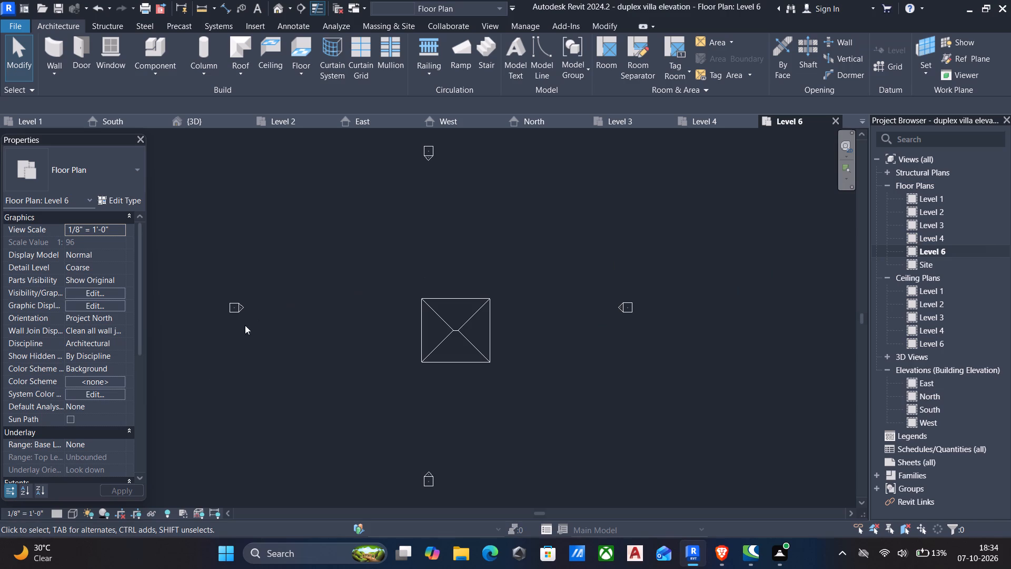
Set the Level 6 plan's underlay base level to Level 4.
left_click(112, 430)
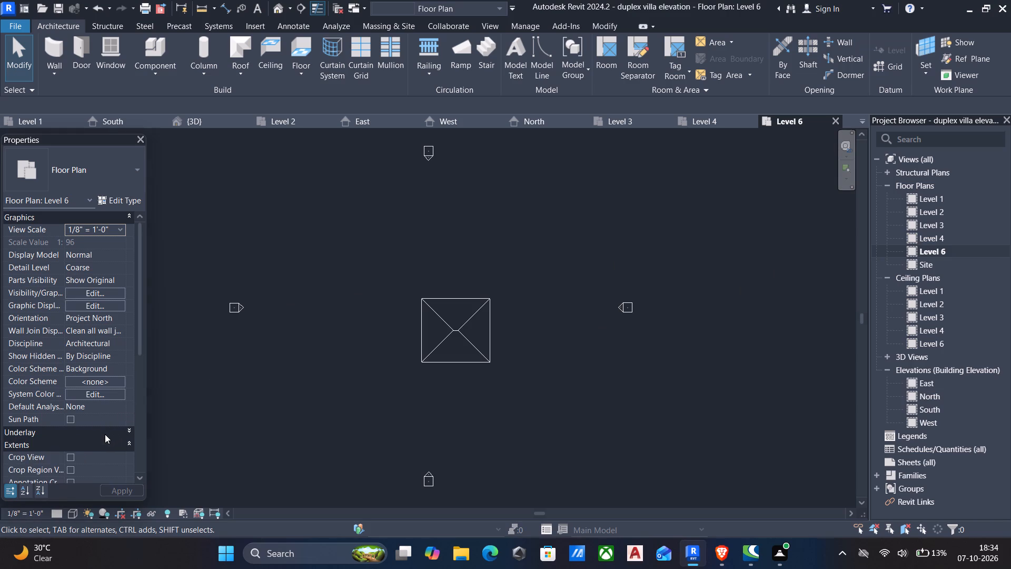
left_click(97, 430)
left_click(111, 448)
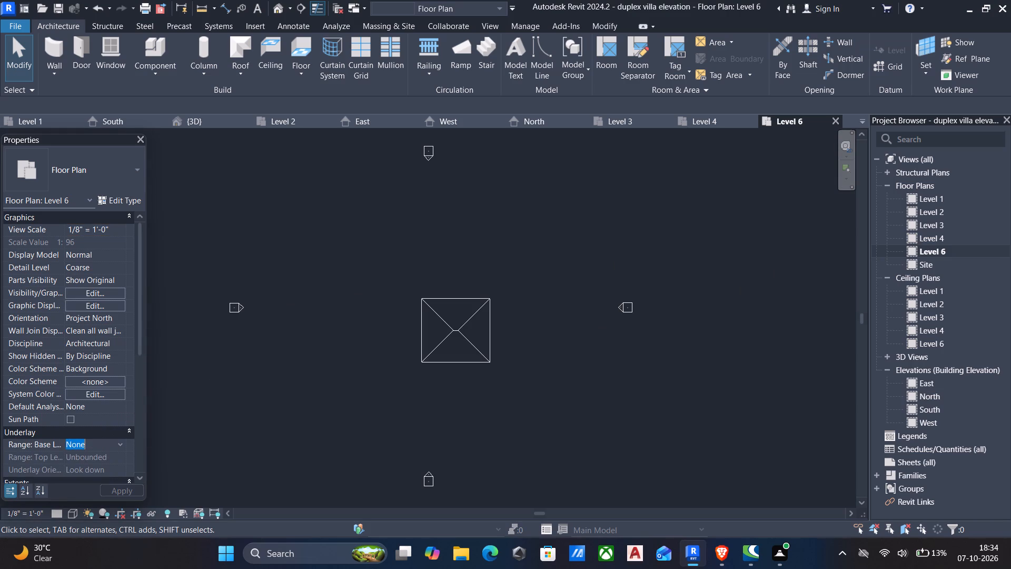
left_click(124, 447)
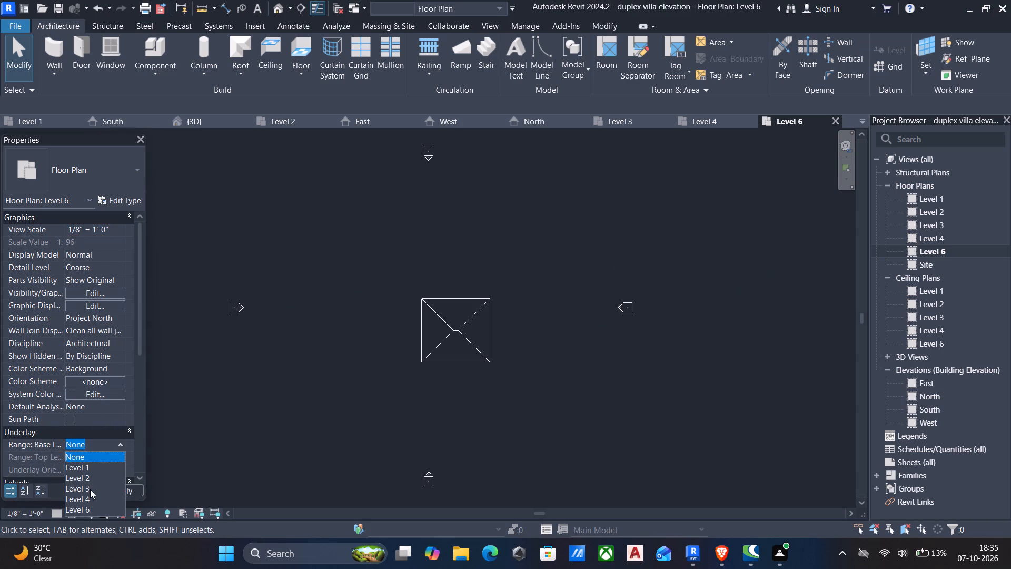
left_click(87, 499)
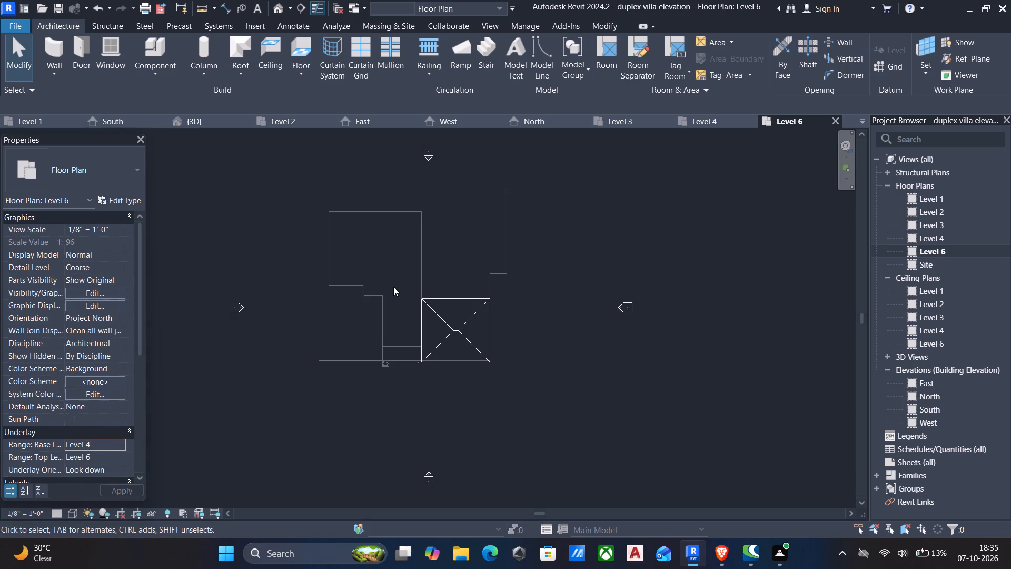
Start a Roof by Footprint on Level 6 with slope-defining boundaries from the raised block's north, west and stepped southwest walls.
left_click(243, 53)
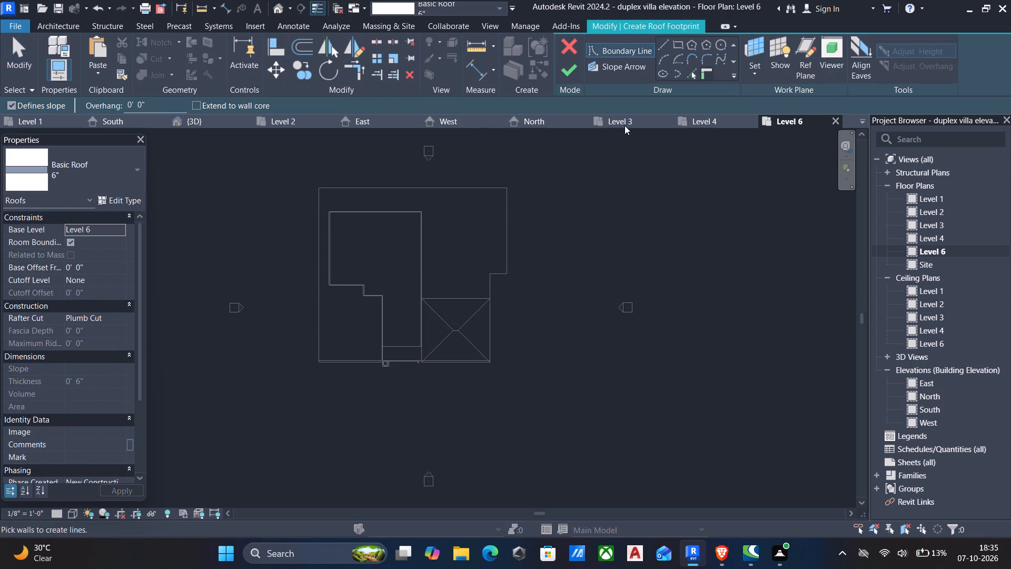
left_click(686, 70)
left_click(355, 215)
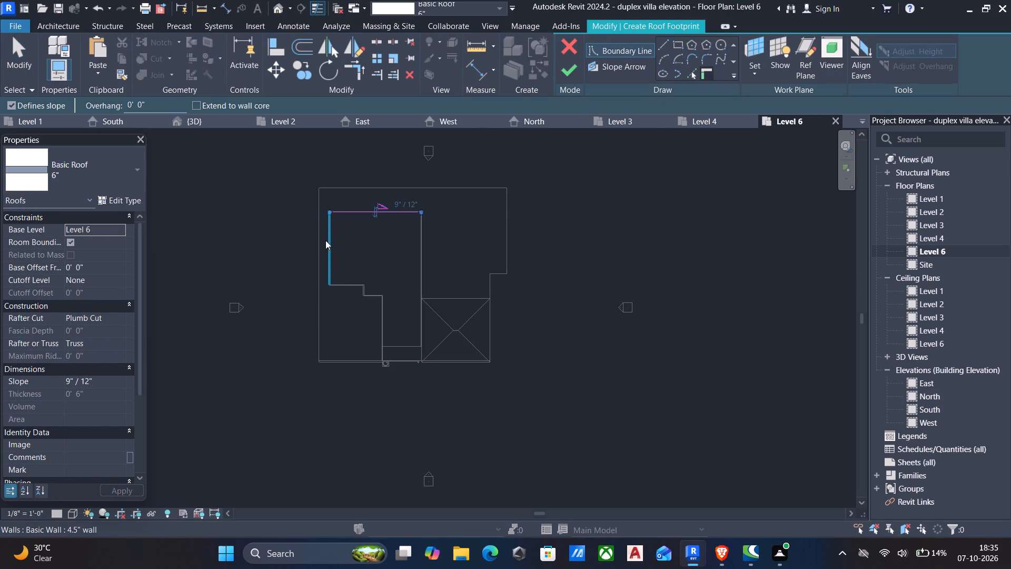
left_click(325, 240)
left_click(344, 288)
scroll(349, 289, "up", 15)
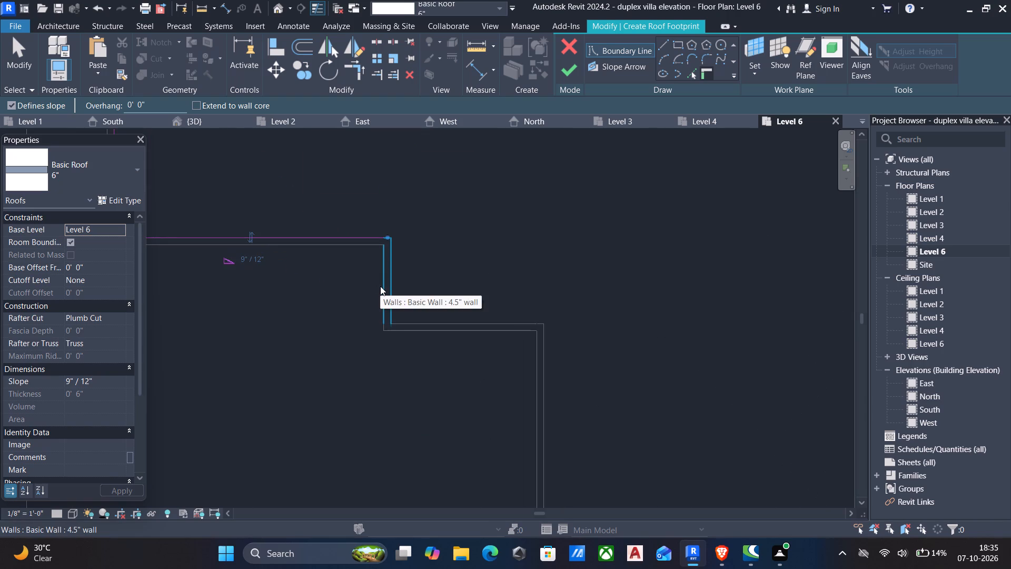
left_click(380, 286)
left_click(447, 329)
Add slope-defining boundary lines from the block's long southwest side wall, the front wall and the long east wall.
scroll(453, 341, "down", 4)
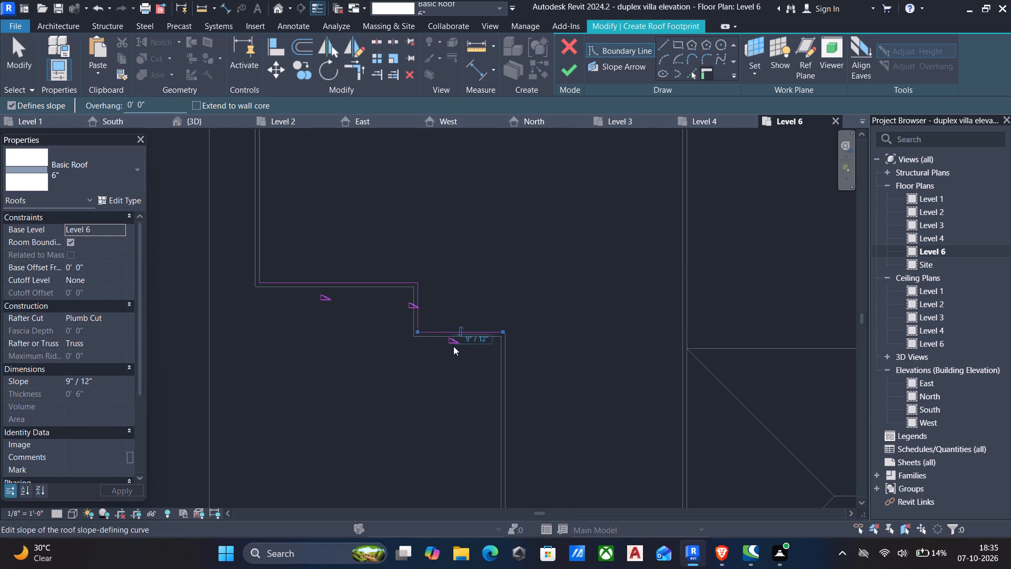
scroll(465, 368, "down", 5)
middle_click_drag(465, 395, 465, 348)
scroll(479, 361, "up", 5)
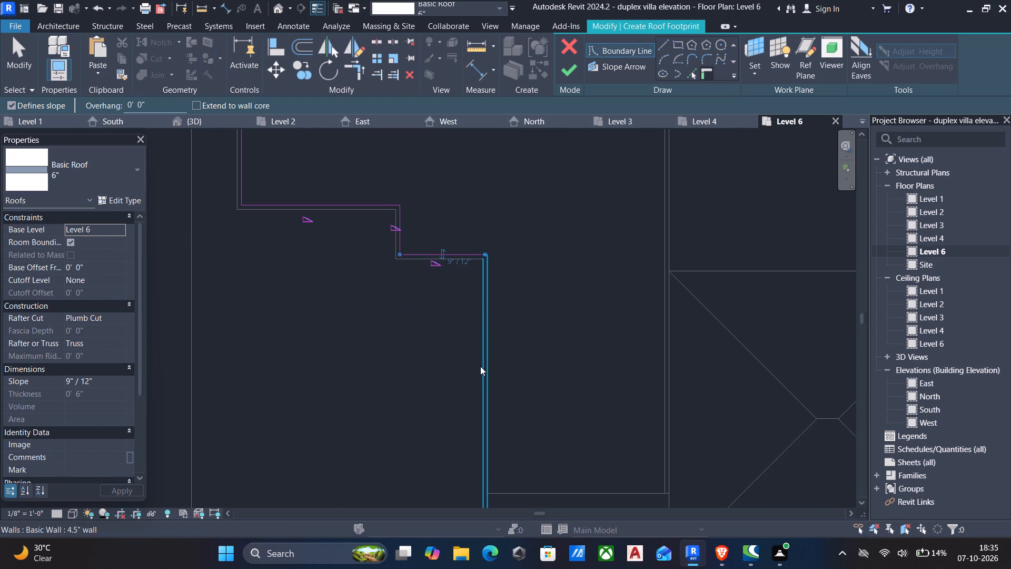
left_click(480, 366)
scroll(508, 391, "down", 5)
middle_click_drag(530, 414, 527, 385)
scroll(547, 419, "up", 4)
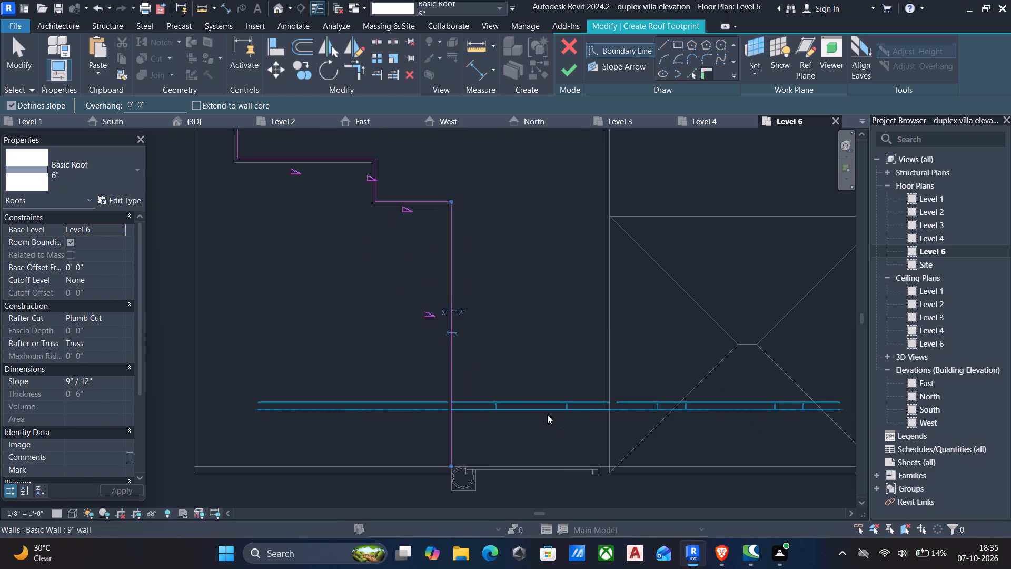
scroll(504, 409, "up", 5)
left_click(509, 409)
scroll(526, 423, "down", 4)
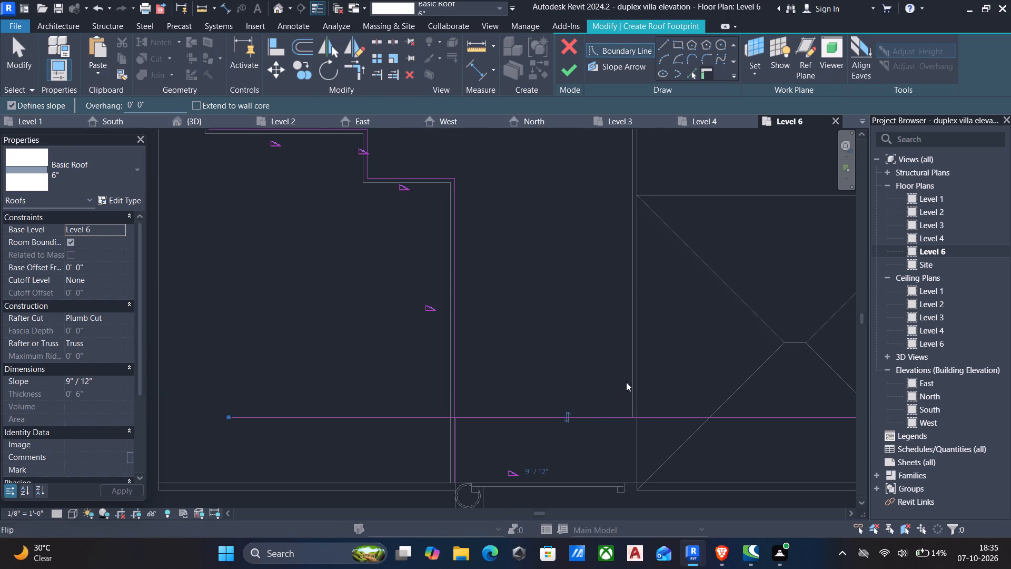
scroll(633, 374, "down", 1)
middle_click_drag(634, 374, 618, 394)
left_click(618, 394)
scroll(556, 366, "down", 3)
middle_click_drag(549, 375, 501, 525)
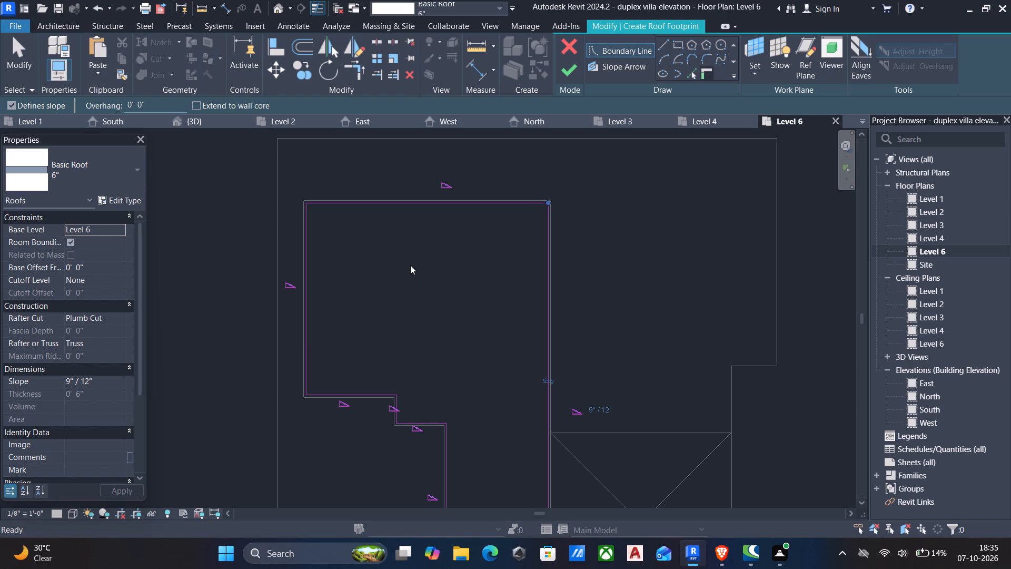
key("Escape")
Trim the front boundary line and the long southwest side line to a corner, removing their overrunning ends.
type("tr")
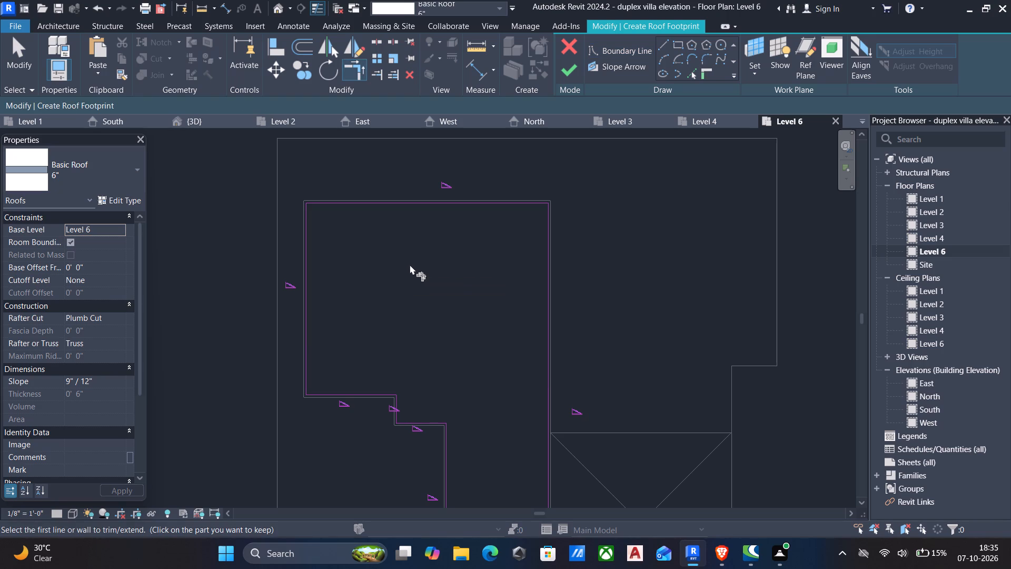
scroll(365, 443, "down", 1)
middle_click_drag(365, 443, 383, 240)
scroll(435, 315, "up", 10)
left_click(421, 278)
left_click(450, 300)
scroll(453, 325, "down", 3)
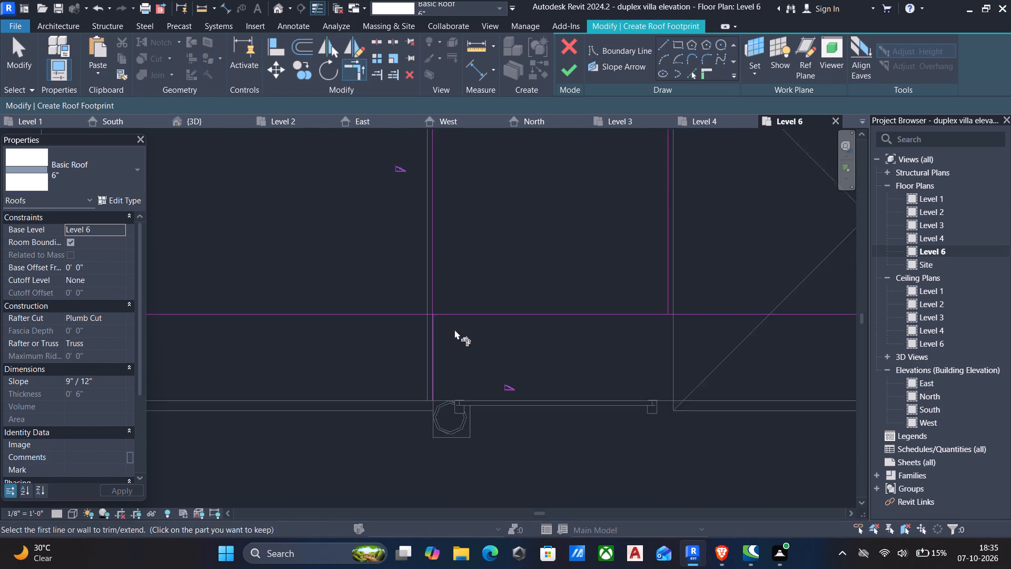
scroll(454, 329, "down", 1)
scroll(449, 309, "up", 4)
left_click(430, 289)
left_click(445, 318)
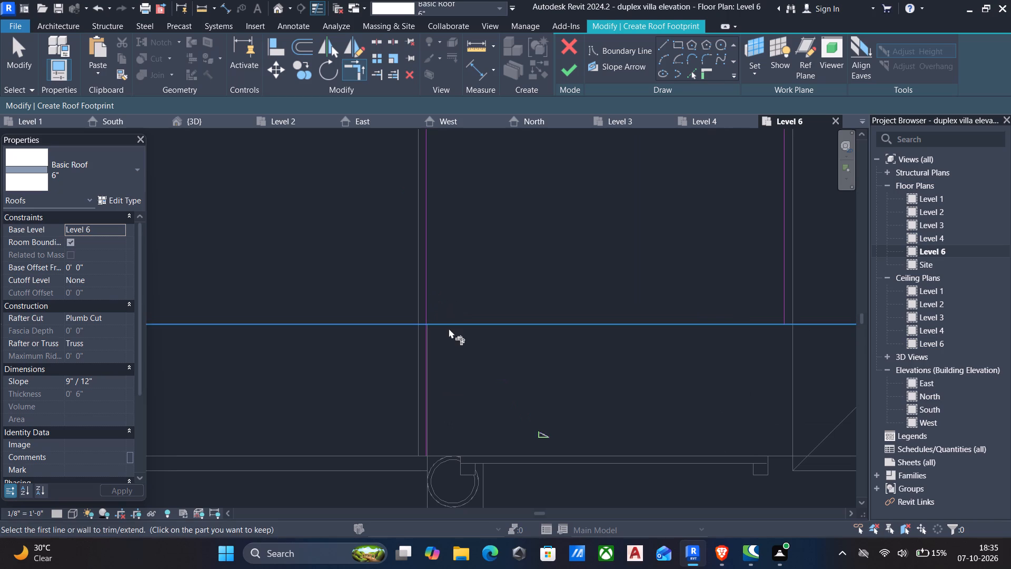
scroll(435, 316, "up", 4)
left_click(418, 301)
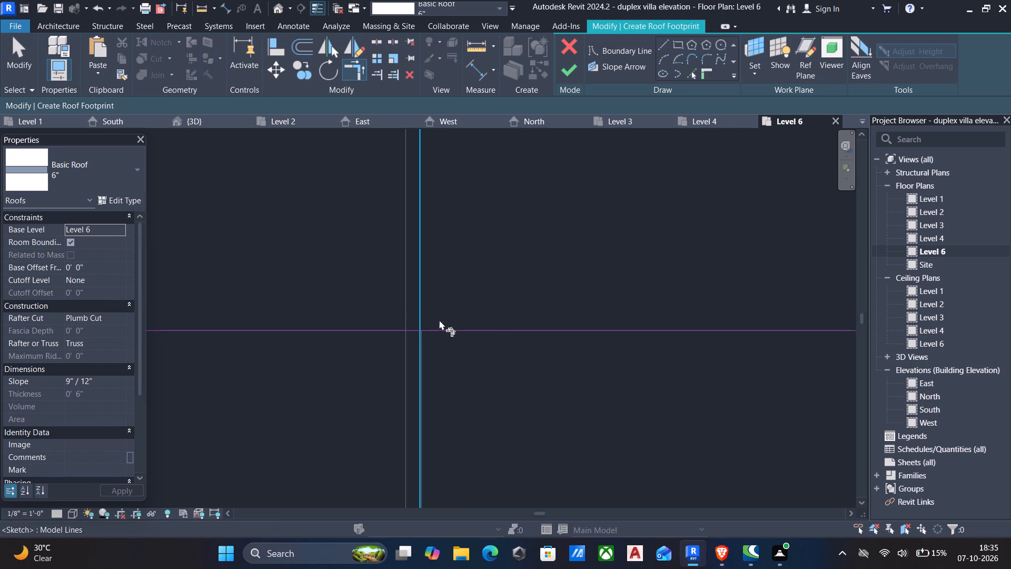
left_click(443, 328)
Trim the front boundary line and the east boundary line to a corner, closing the roof footprint.
scroll(460, 357, "down", 3)
middle_click_drag(465, 372, 352, 410)
scroll(353, 410, "down", 1)
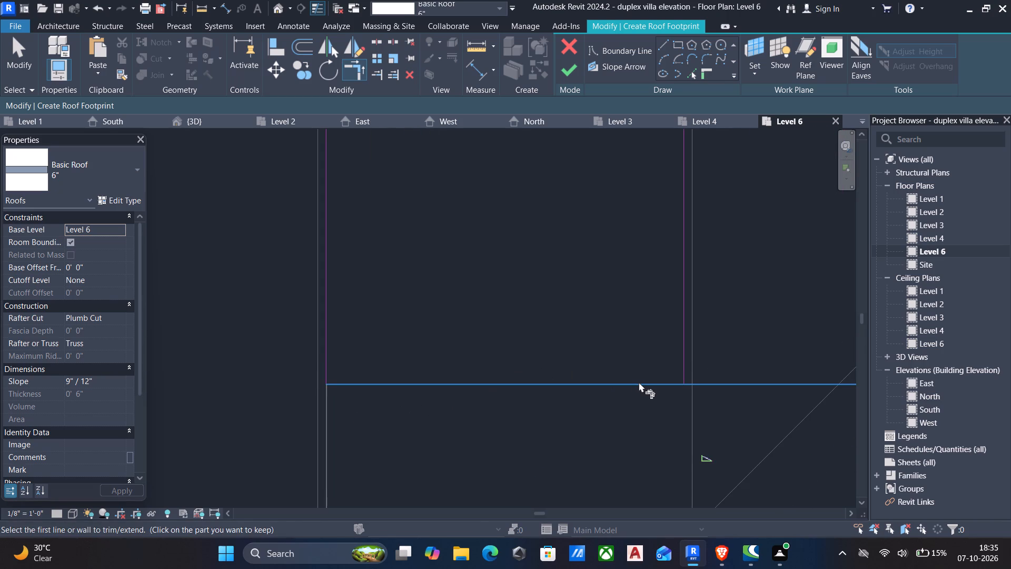
left_click(639, 382)
left_click(682, 339)
Finish the footprint sketch to generate the 6" Basic Roof with 9" / 12" slopes over the raised block.
scroll(637, 331, "down", 3)
middle_click_drag(613, 369, 581, 514)
scroll(569, 365, "down", 4)
middle_click_drag(569, 358, 557, 473)
scroll(584, 304, "down", 3)
middle_click_drag(558, 303, 547, 411)
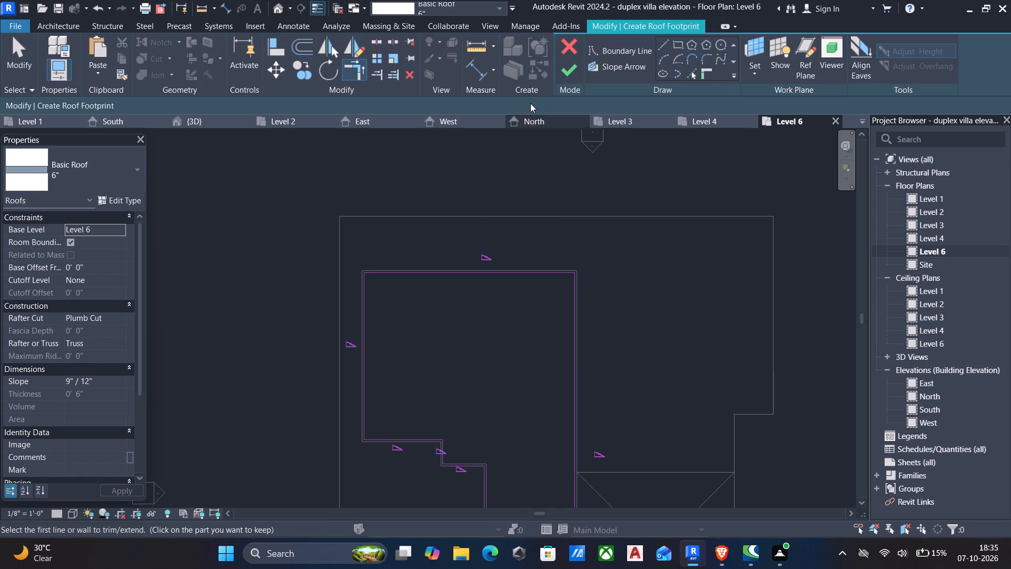
left_click(565, 70)
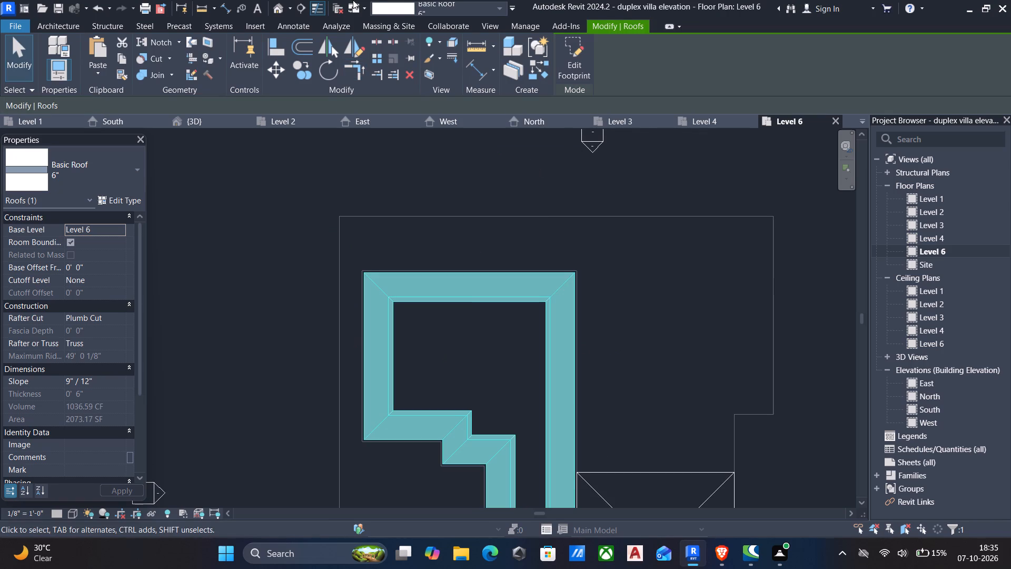
Inspect the new hip roof over the raised block in 3D, from the front and the side beside the flat roof.
left_click(282, 13)
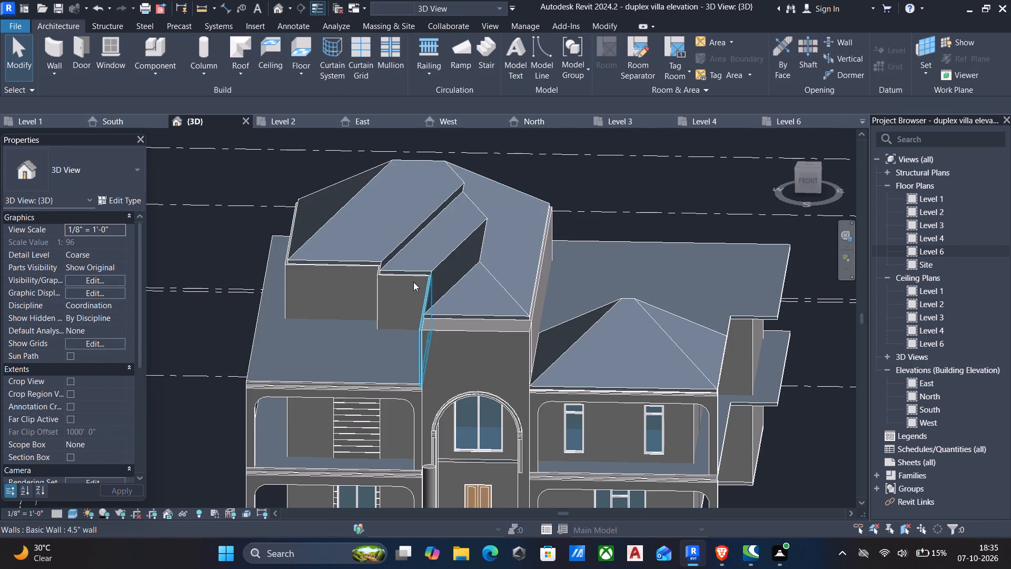
scroll(430, 277, "up", 4)
scroll(467, 279, "down", 5)
middle_click_drag(452, 323, 459, 323)
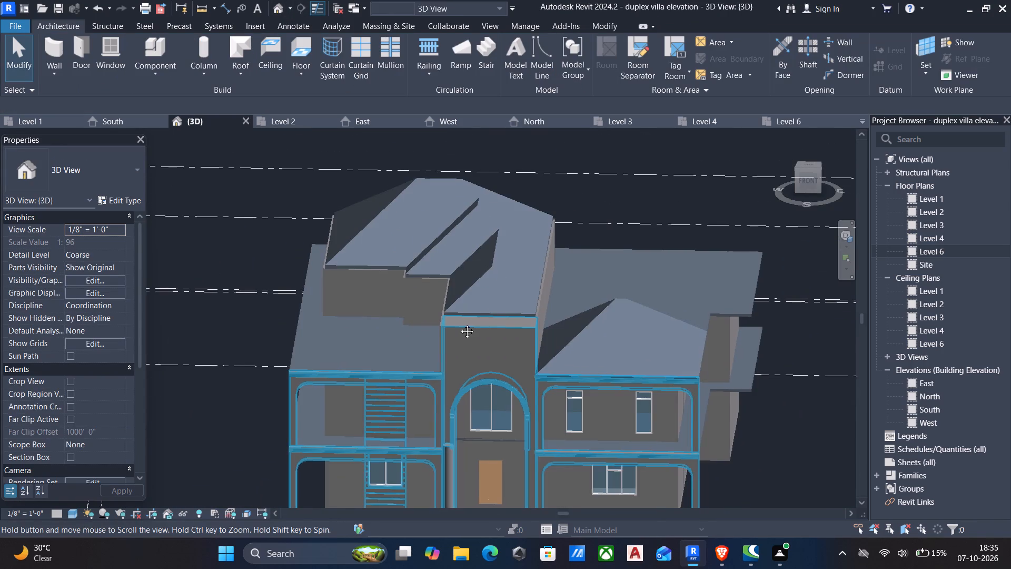
middle_click_drag(459, 323, 487, 321)
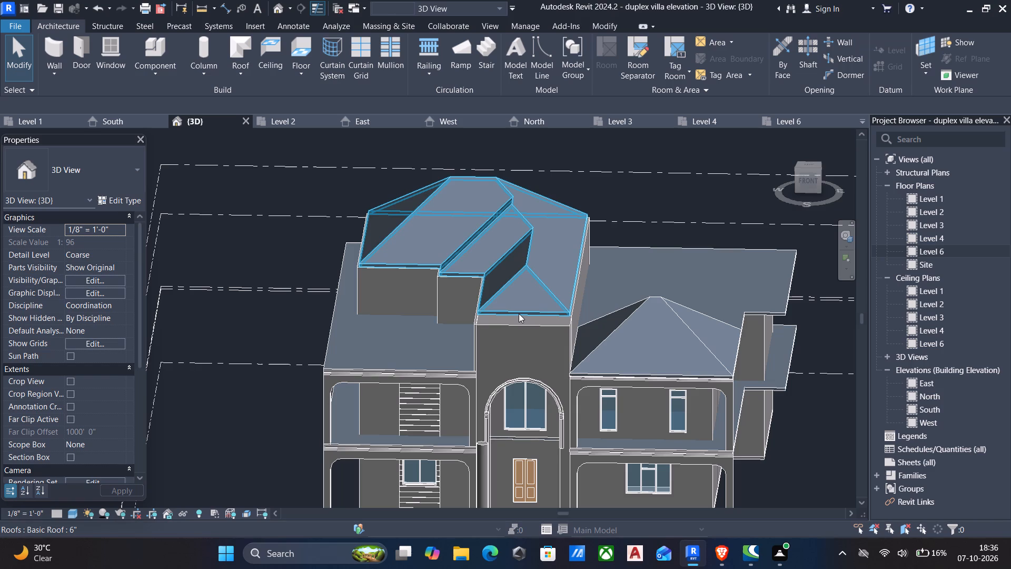
scroll(360, 348, "up", 4)
scroll(423, 351, "down", 4)
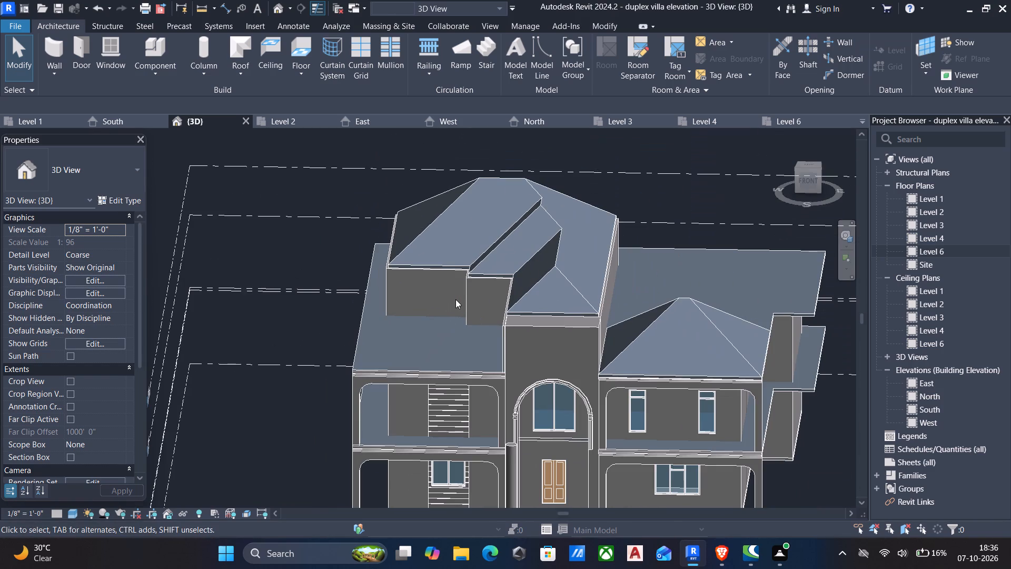
scroll(459, 310, "down", 1, "shift")
middle_click_drag(459, 310, 492, 285, "shift")
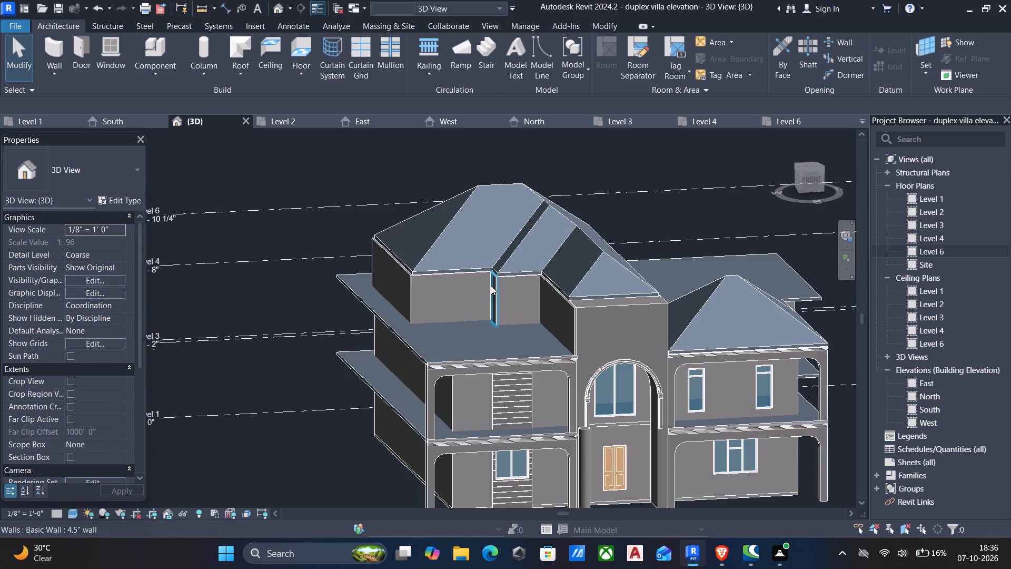
scroll(419, 358, "up", 3)
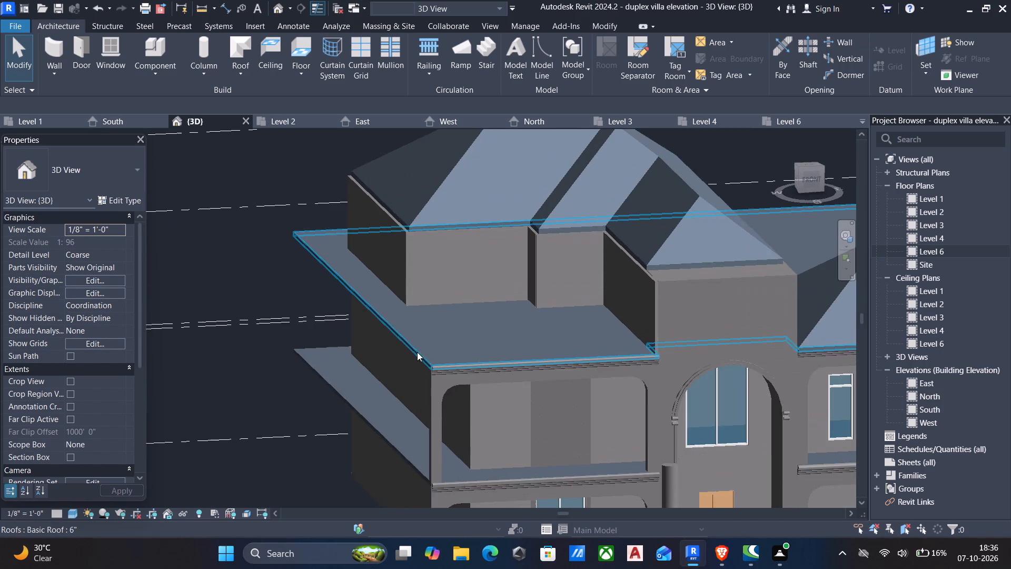
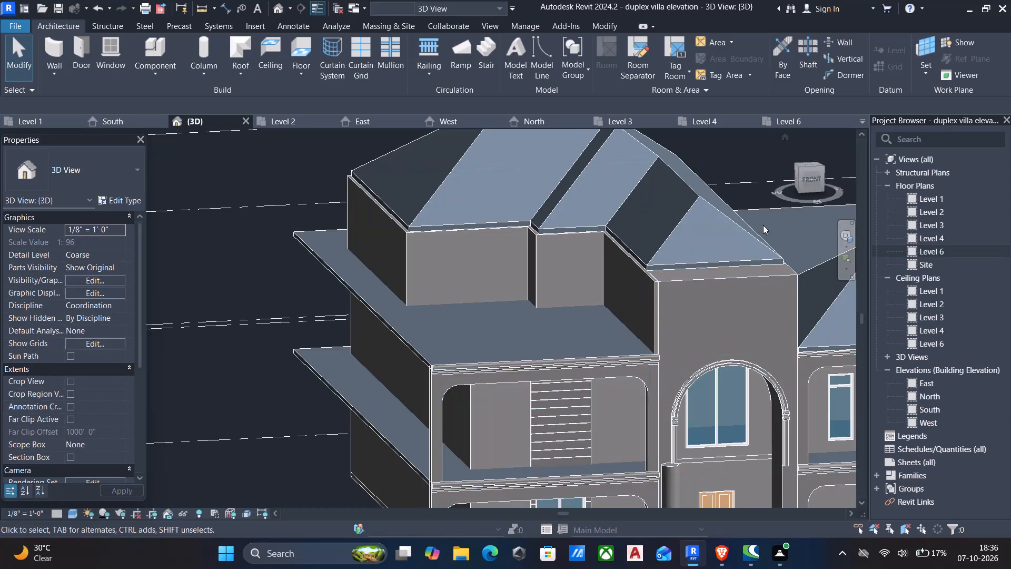
Open the footprint of the hip roof over the raised block for editing, after checking its front edge in 3D.
scroll(636, 269, "down", 3)
middle_click_drag(637, 288, 549, 373)
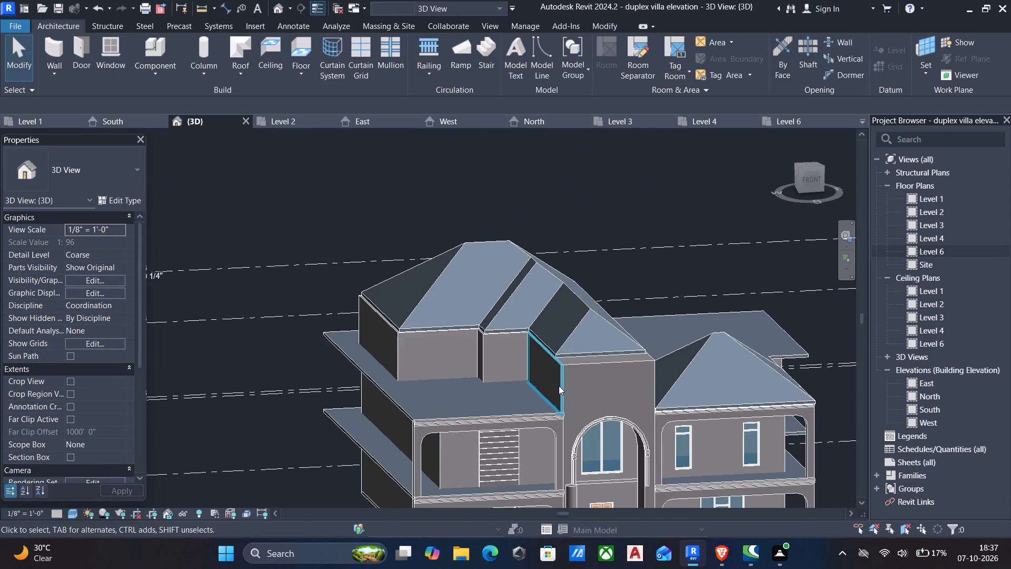
middle_click_drag(559, 387, 573, 322)
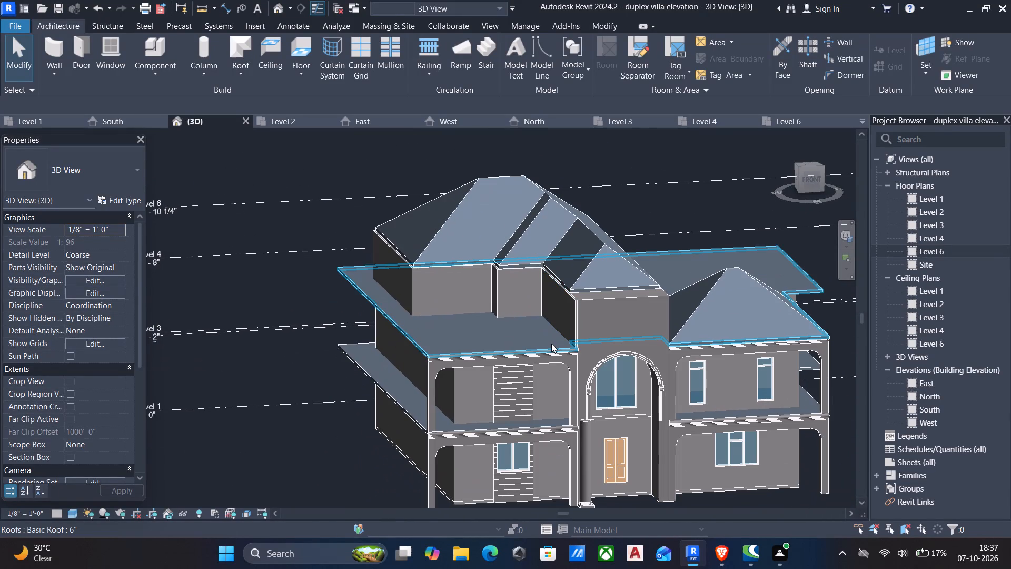
scroll(556, 327, "up", 5)
middle_click_drag(549, 322, 546, 323, "shift")
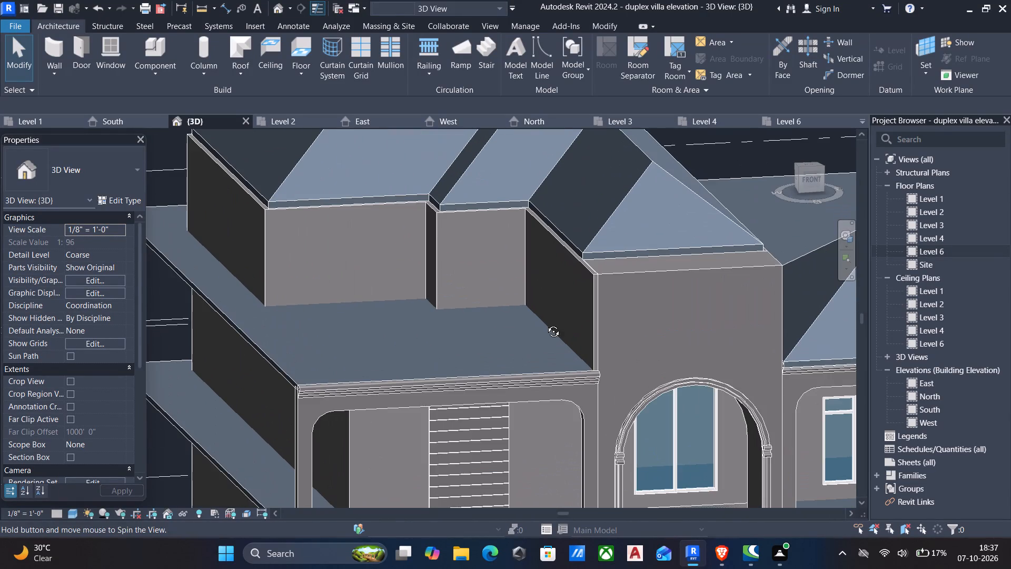
middle_click_drag(546, 323, 507, 344, "shift")
scroll(499, 346, "down", 3)
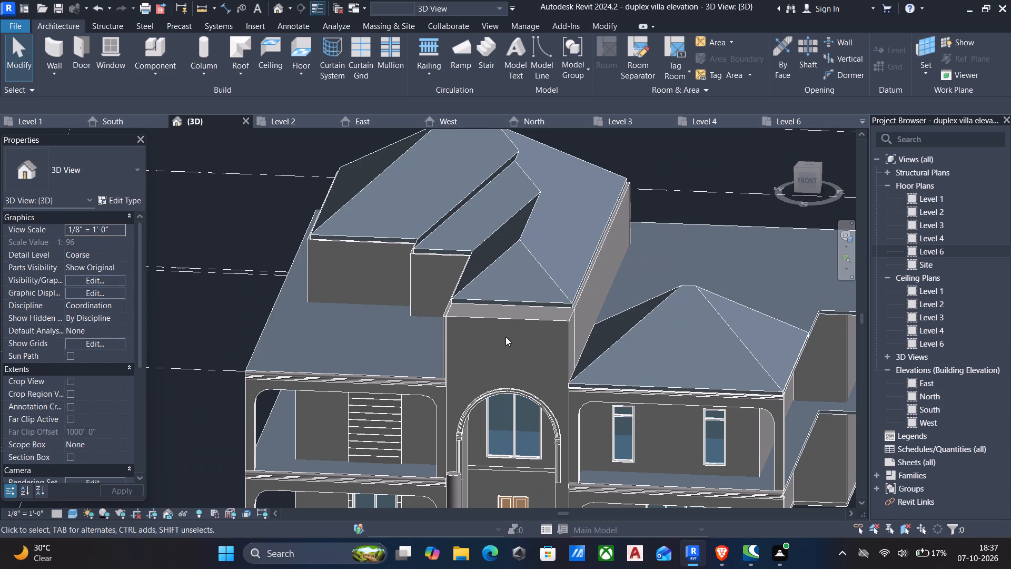
scroll(526, 310, "up", 3)
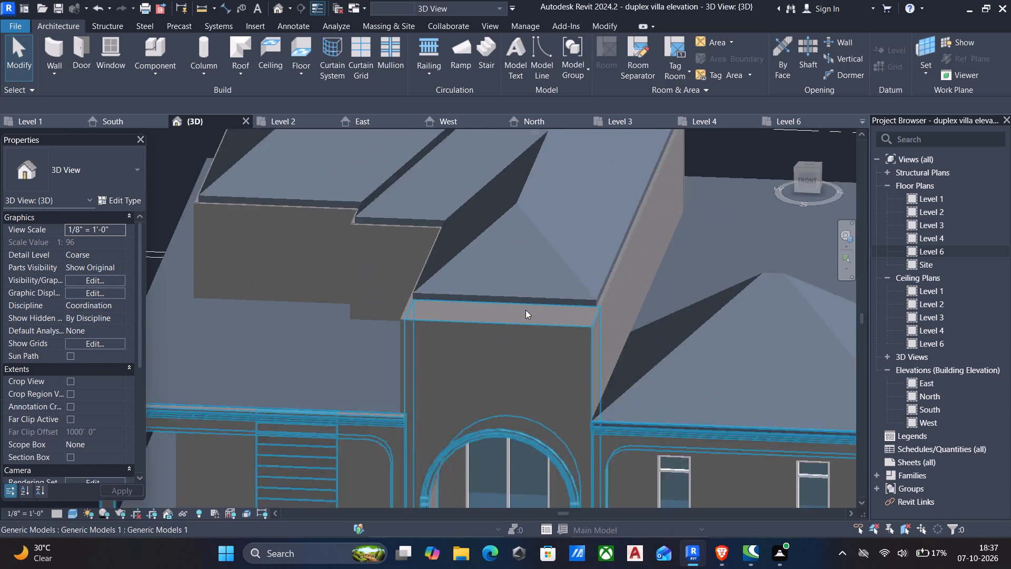
scroll(526, 310, "up", 1)
left_click(489, 290)
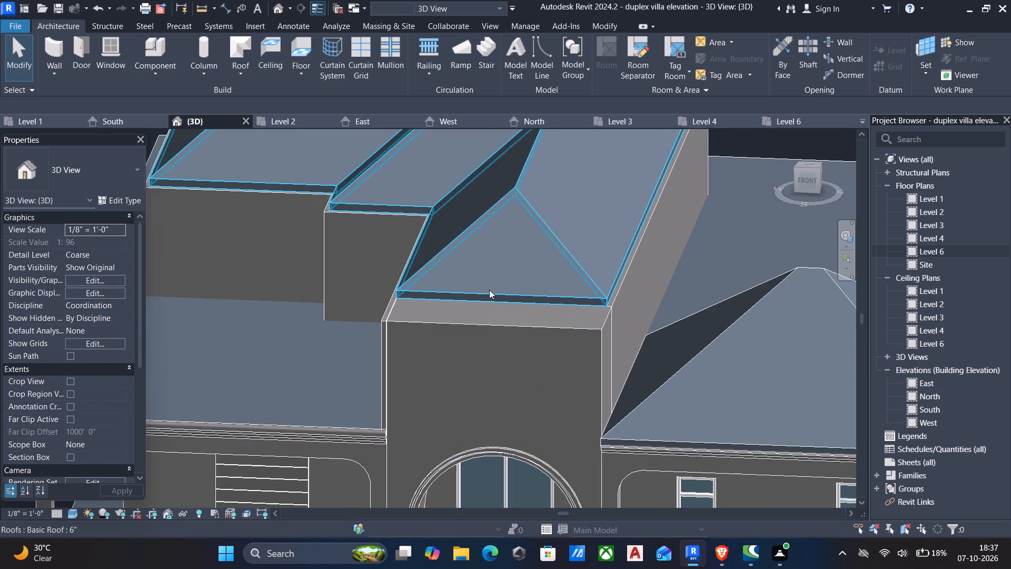
left_click(575, 59)
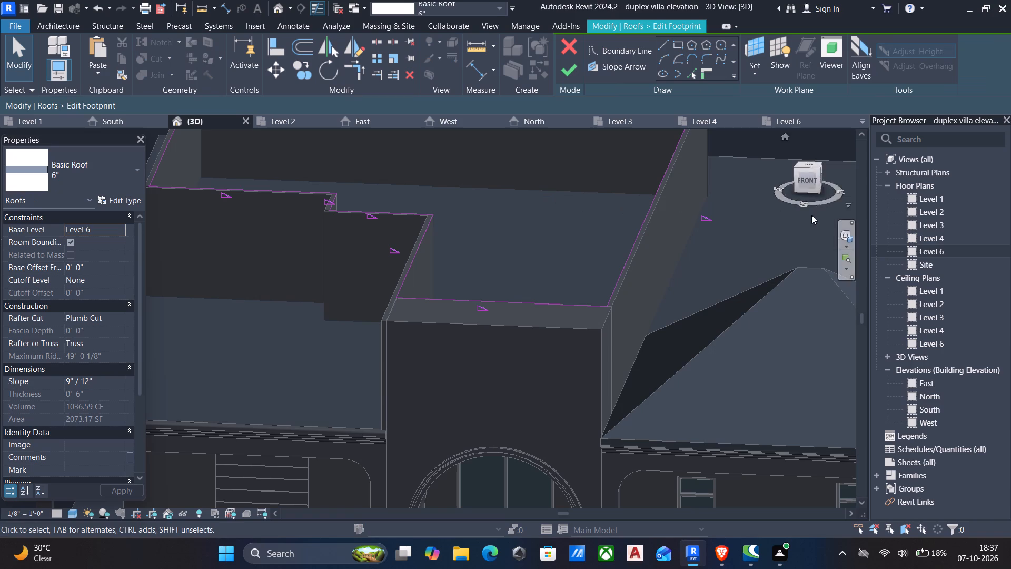
Nudge the roof footprint's front boundary line forward to the front wall face, giving an overhang of about 5' 9".
left_click(550, 303)
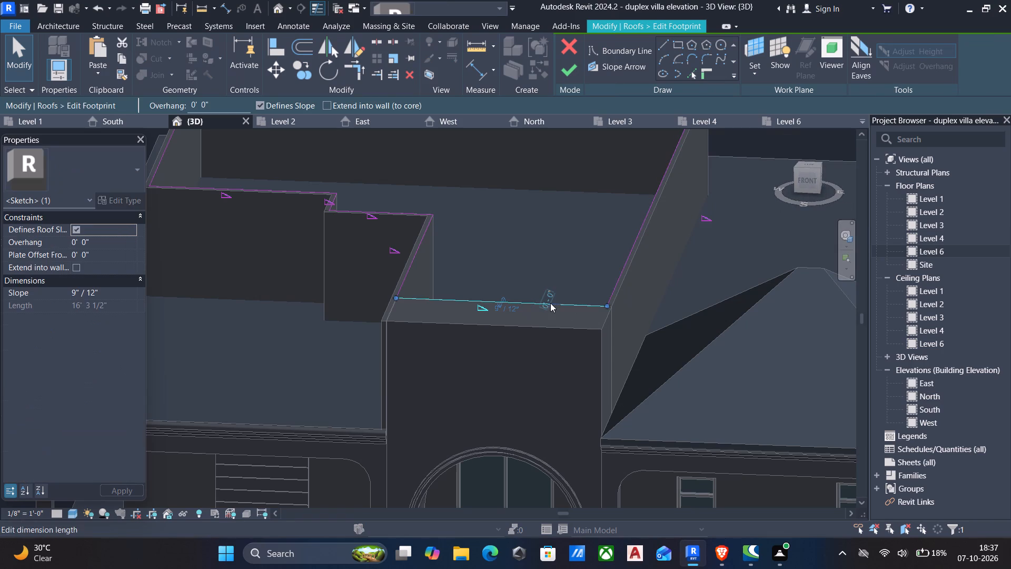
key("Down")
key("Down")
key("Down")
key("Down")
key("Down")
key("Down")
key("Down")
key("Down")
key("Down")
key("Down")
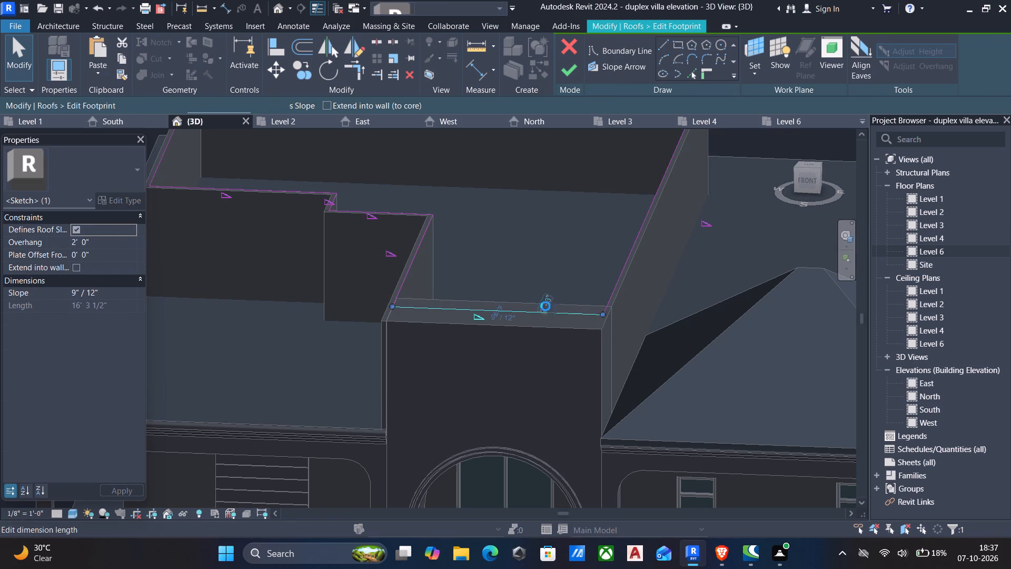
key("Down")
key("Down")
key("Down")
key("Down")
key("Down")
key("Down")
key("Down")
key("Down")
key("Down")
key("Down")
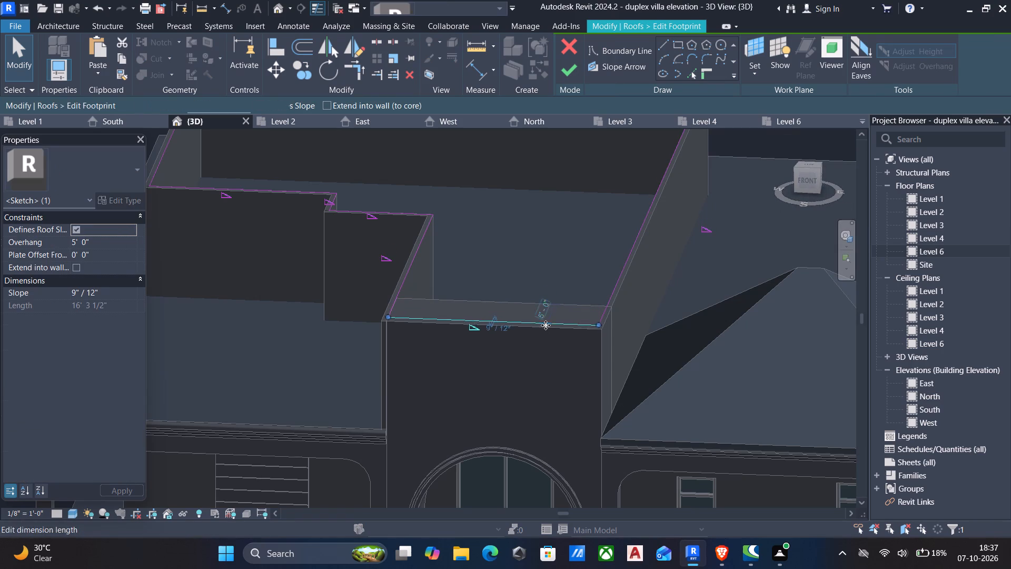
key("Down")
key("Down")
key("Down")
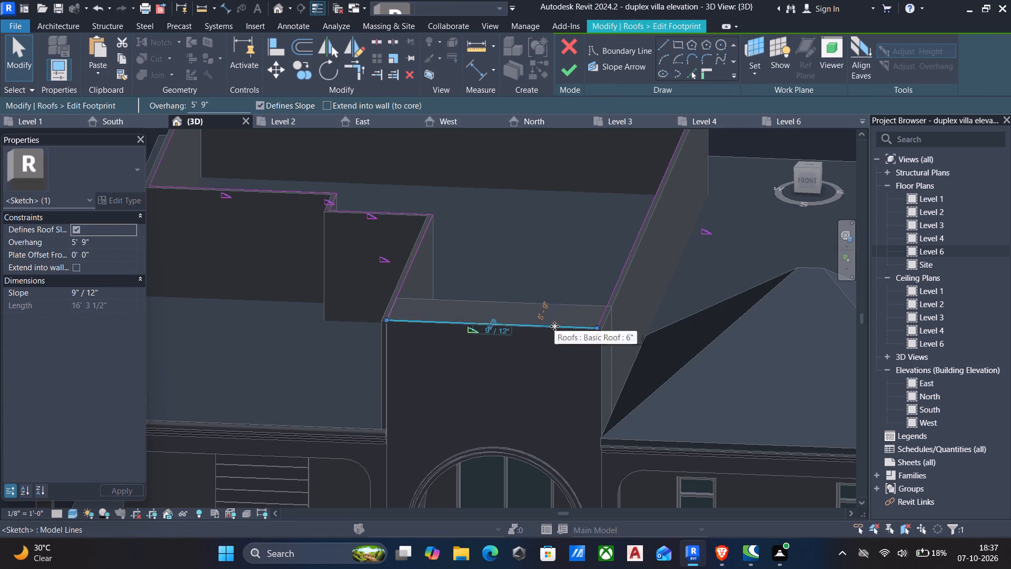
key("Down")
Nudge the east boundary line and the long southwest side line outward, each to a 0' 1 1/2" overhang.
left_click(615, 289)
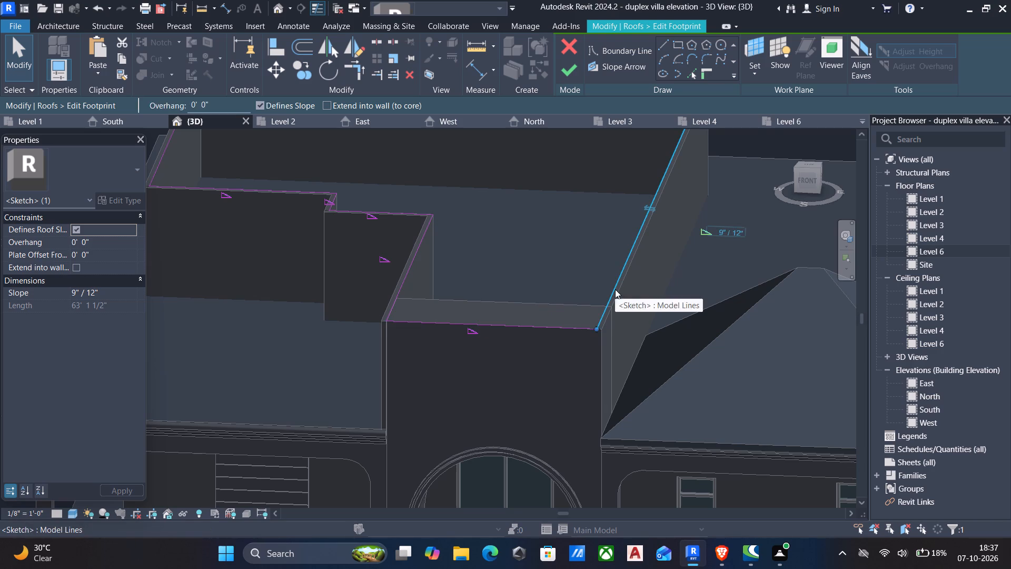
key("Right")
key("Right")
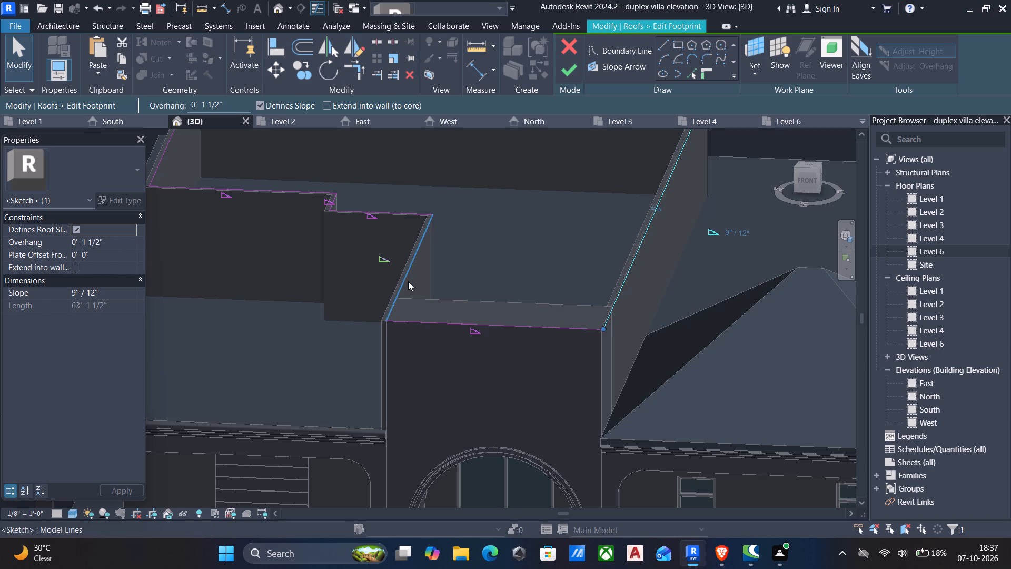
left_click(408, 281)
key("Left")
key("Left")
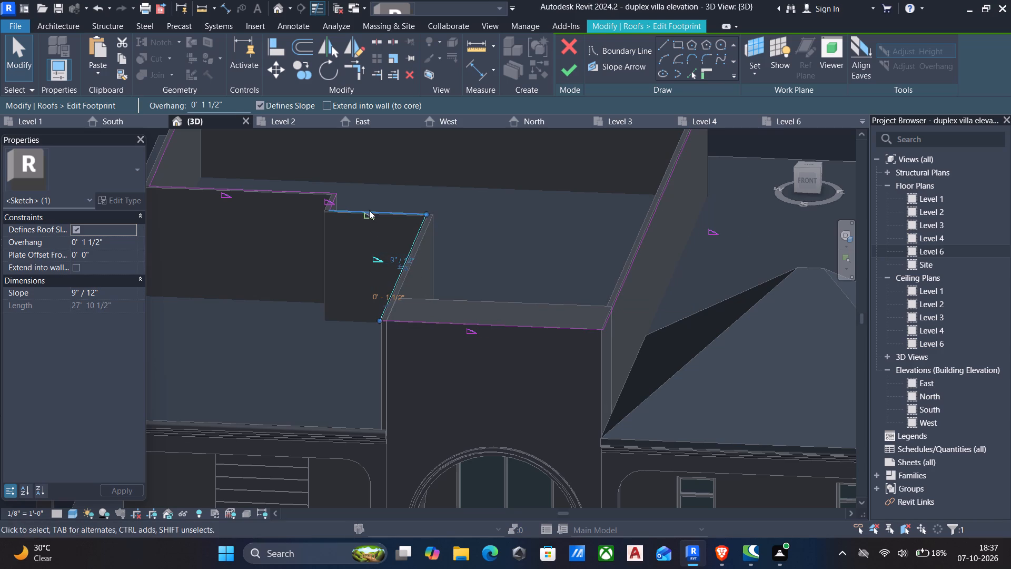
Nudge the 7' 6" front-facing line of the stepped corner forward to an overhang of -0' 0 1/2".
scroll(369, 210, "up", 2)
left_click(369, 210)
key("Down")
key("Down")
scroll(372, 239, "up", 4)
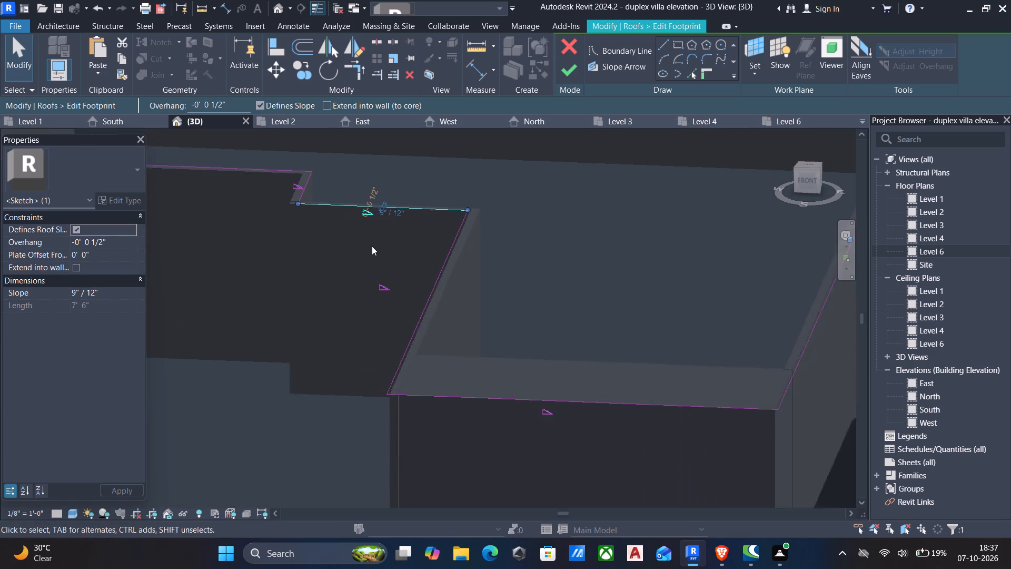
Nudge the short 4' 10" side line of the stepped corner outward to a 0' 1 1/2" overhang.
left_click(280, 171)
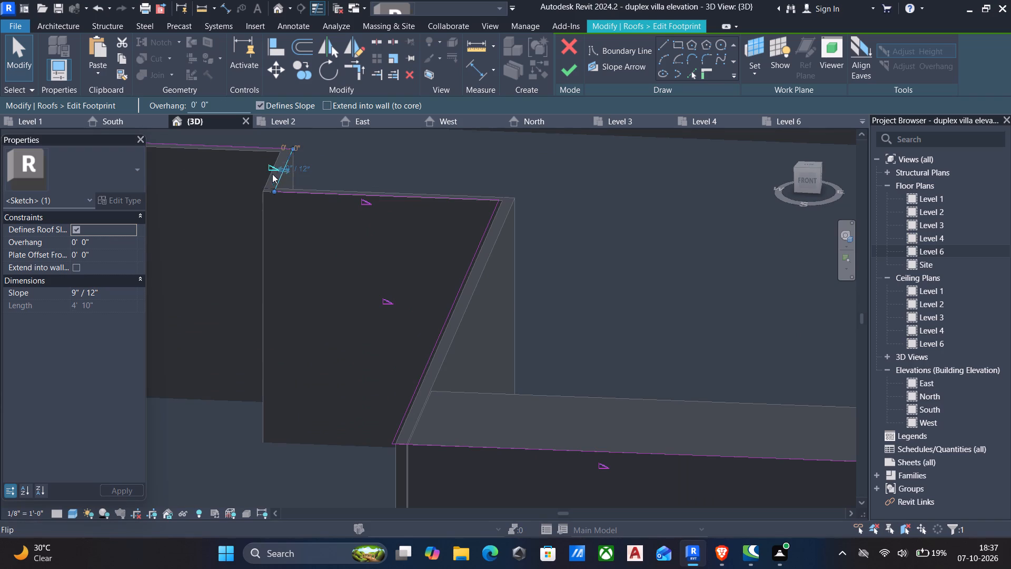
key("Left")
key("Left")
key("Left")
key("Left")
key("Left")
key("Left")
Nudge the 14' front-facing boundary line beside the stepped corner forward to an overhang of -0' 0 1/2".
middle_click_drag(239, 237, 366, 290)
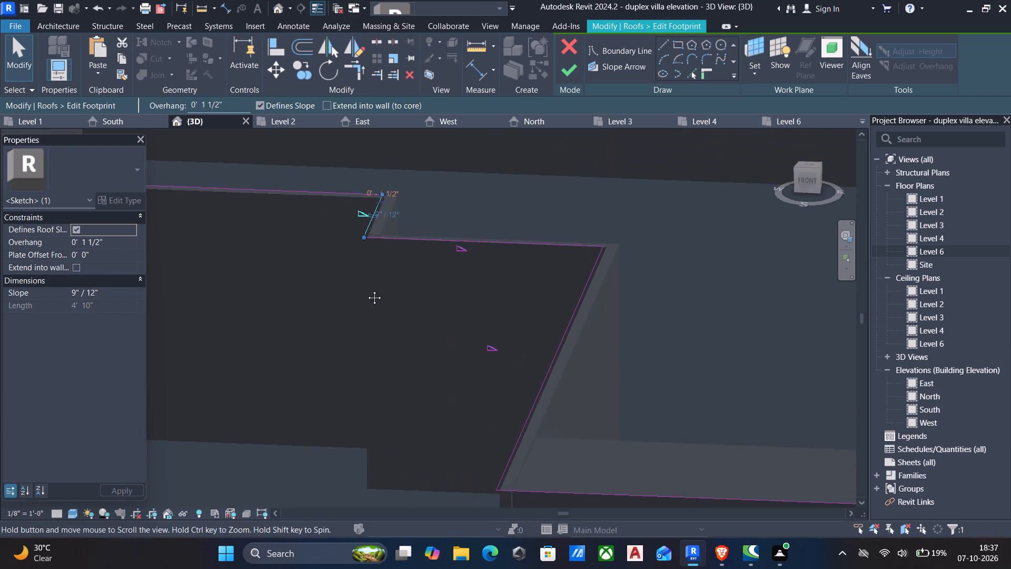
middle_click_drag(366, 290, 371, 291)
left_click(293, 198)
key("Down")
key("Down")
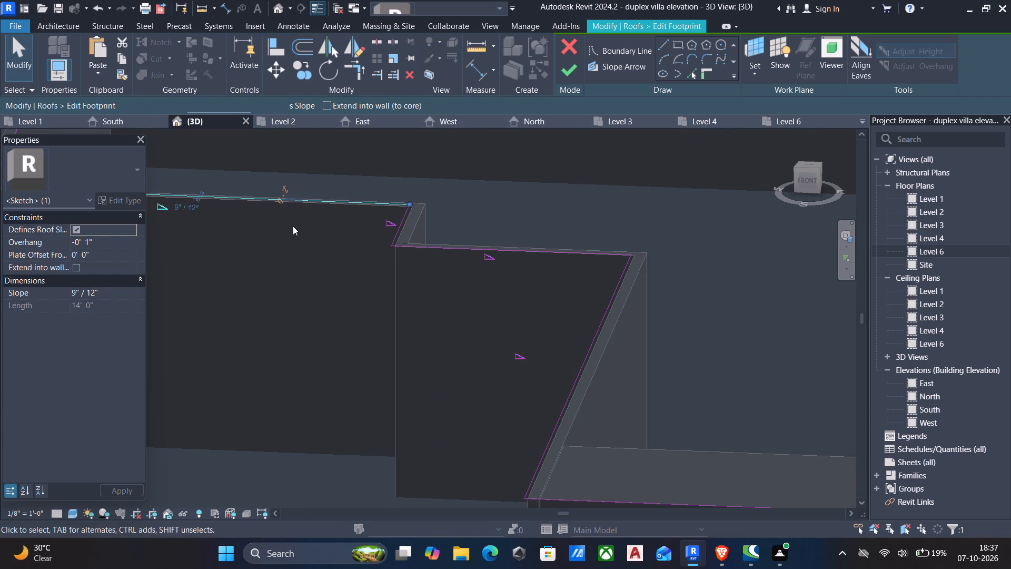
key("Down")
key("Down")
Nudge the 31' 1" west boundary line outward to a 0' 1 1/2" overhang.
scroll(303, 250, "down", 2)
middle_click_drag(305, 262, 512, 568)
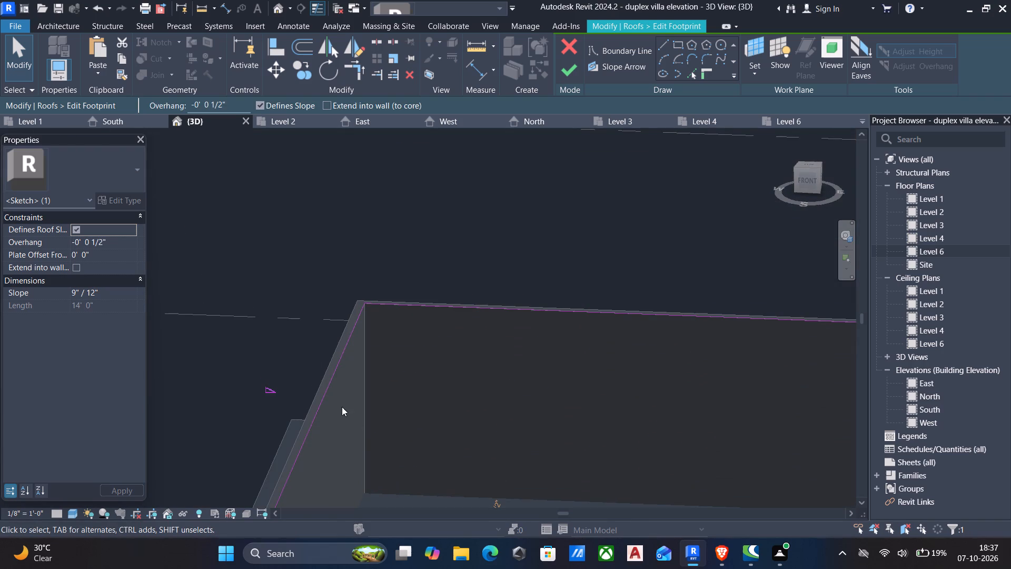
left_click(326, 394)
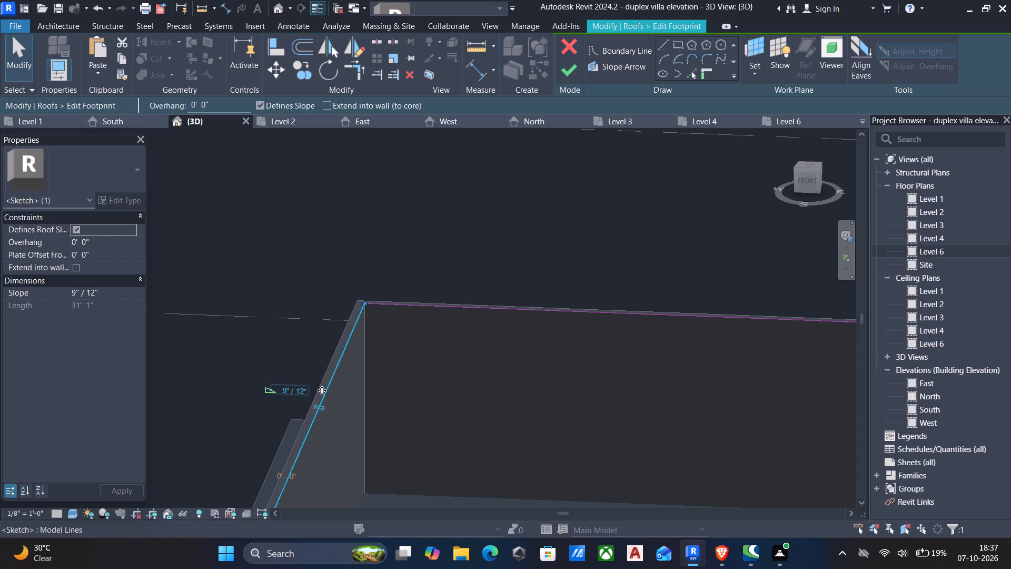
key("Left")
key("Left")
key("Left")
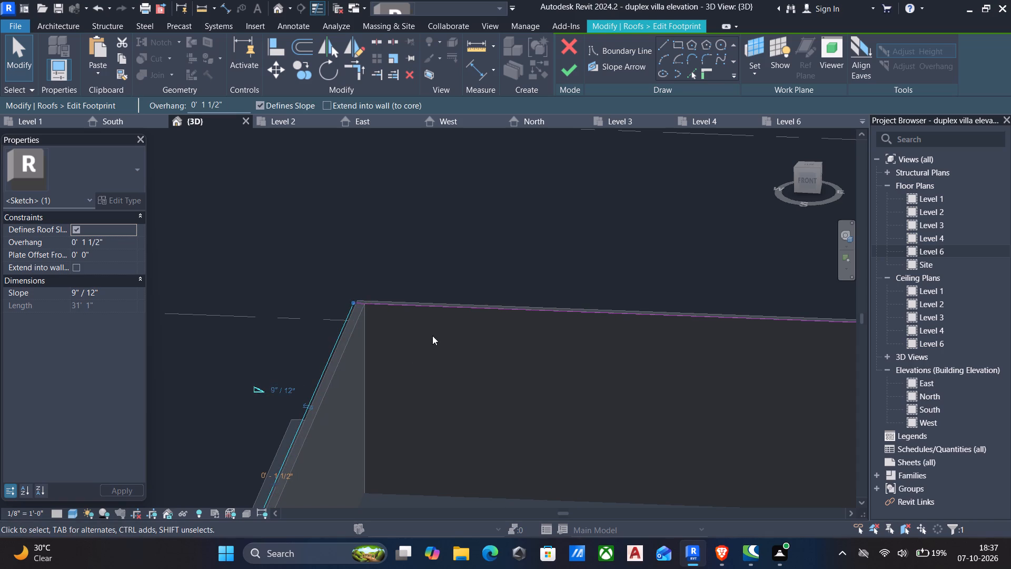
Nudge the rear boundary line outward to a 0' 1 1/2" overhang.
left_click(419, 310)
key("Up")
key("Up")
key("Up")
Check the adjusted outline around the block and finish the footprint sketch to regenerate the hip roof.
scroll(471, 356, "down", 1)
middle_click_drag(471, 357, 380, 354)
scroll(380, 354, "down", 1)
scroll(372, 354, "up", 1)
scroll(479, 380, "down", 1)
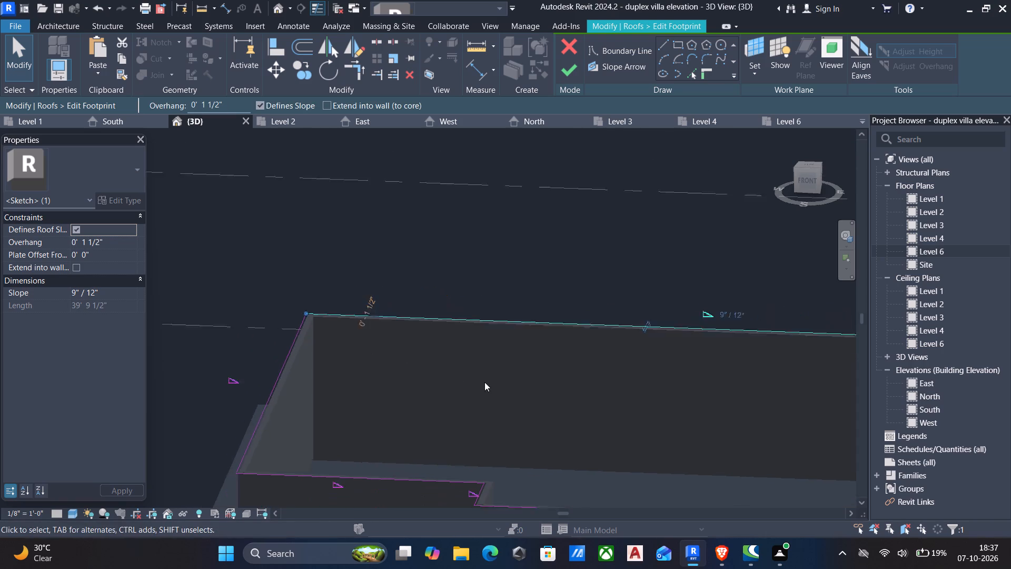
scroll(484, 382, "down", 1)
middle_click_drag(487, 383, 374, 354)
middle_click_drag(539, 383, 432, 336)
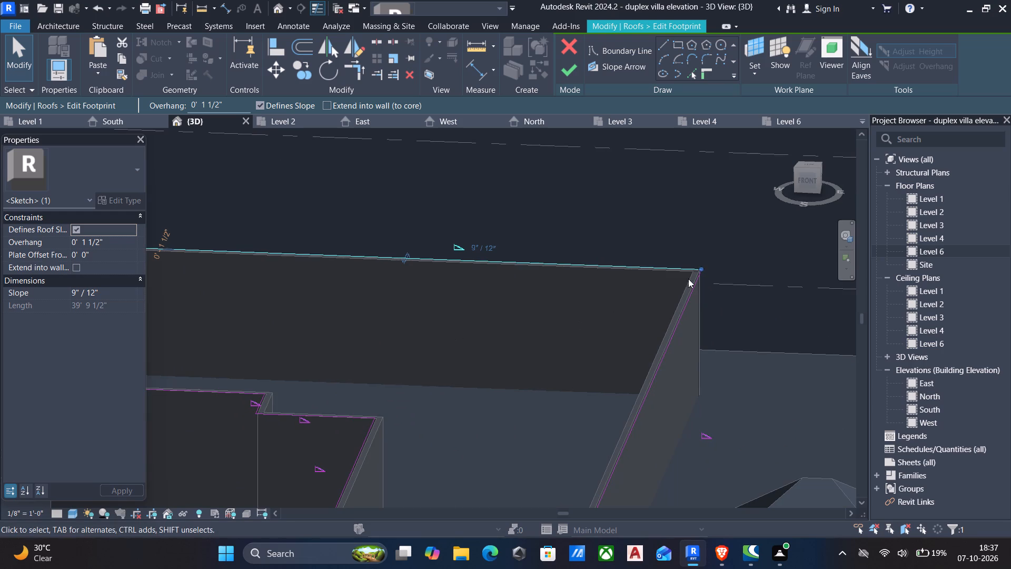
scroll(699, 274, "up", 9)
scroll(572, 295, "down", 5)
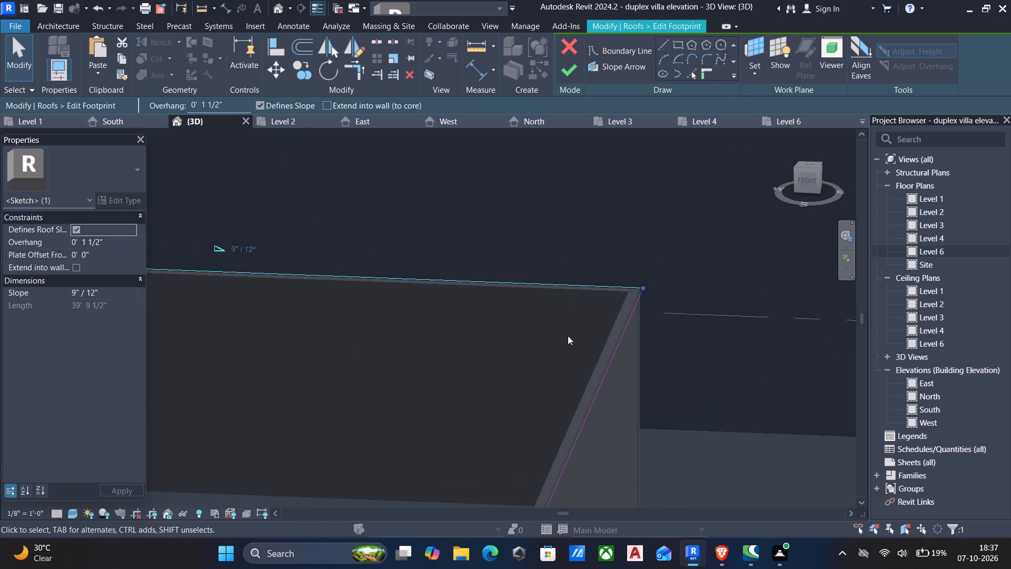
scroll(567, 334, "down", 4)
middle_click_drag(567, 352, 658, 273)
middle_click_drag(582, 402, 621, 285)
scroll(588, 328, "up", 4)
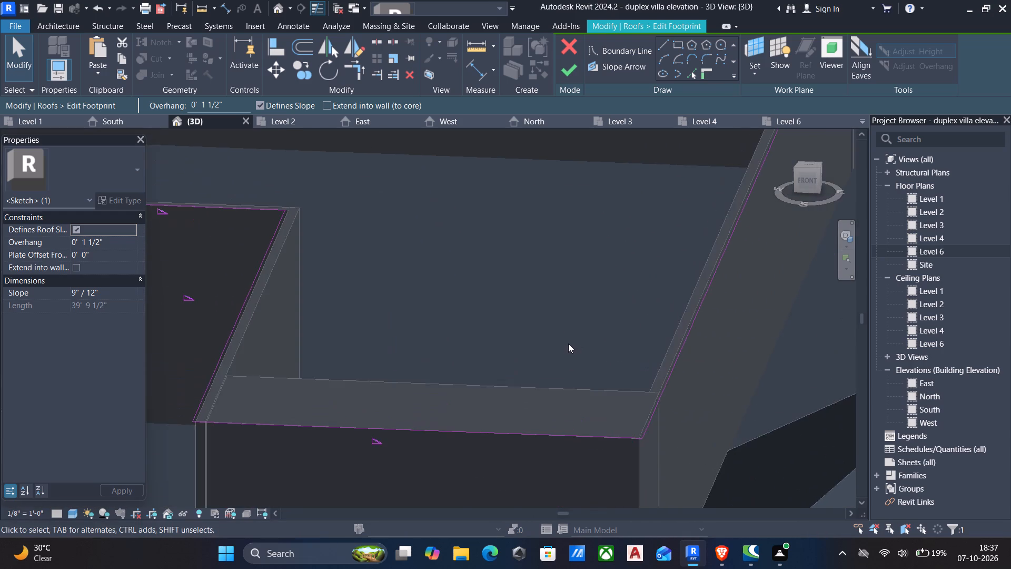
scroll(566, 345, "down", 1)
middle_click_drag(566, 345, 607, 216)
left_click(564, 69)
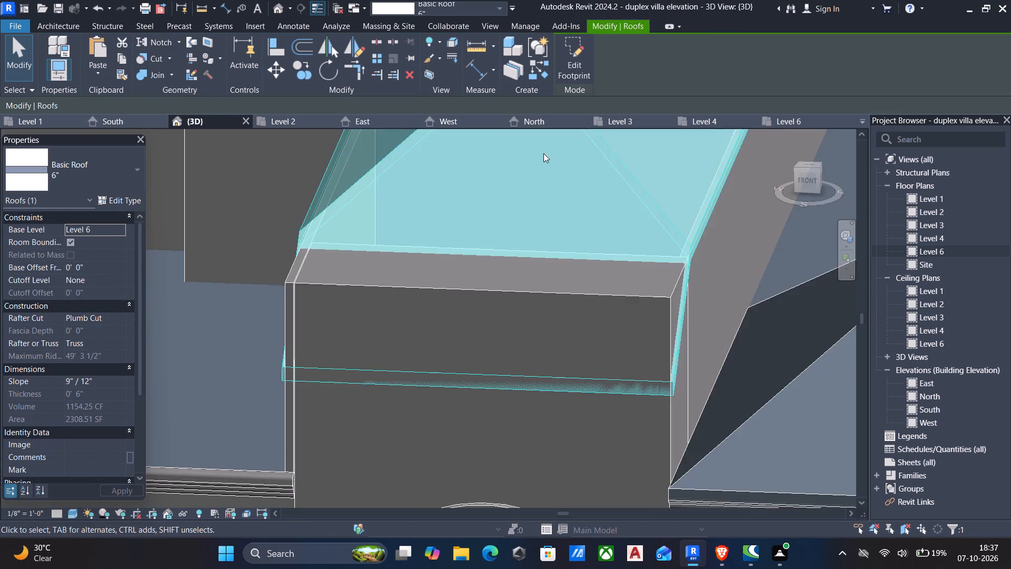
Inspect the roof's front eave in 3D, reopen its footprint for editing and show the Level 6 floor plan.
scroll(544, 163, "down", 4)
middle_click_drag(543, 273, 565, 340)
scroll(634, 322, "down", 2)
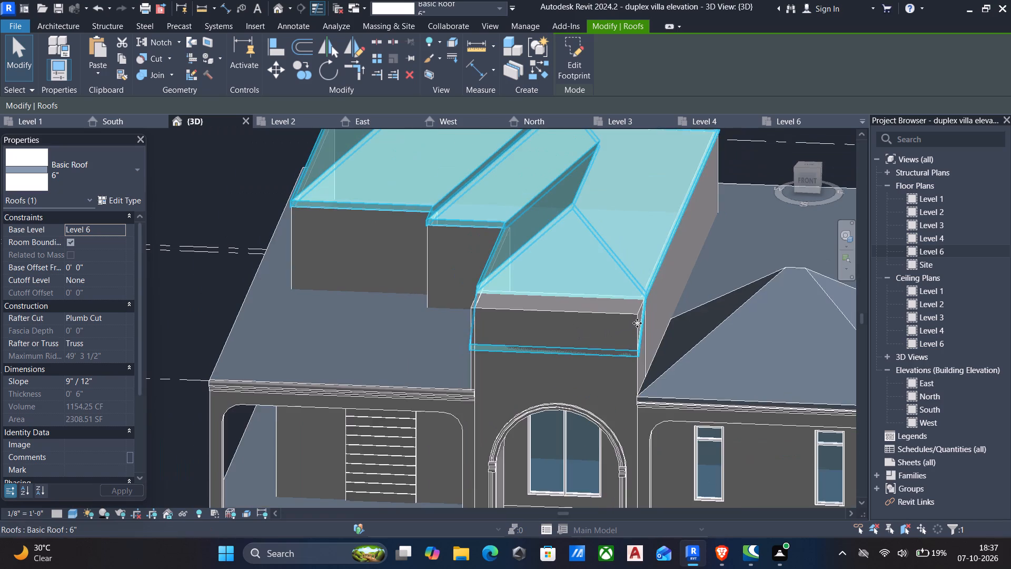
middle_click_drag(637, 323, 503, 304, "shift")
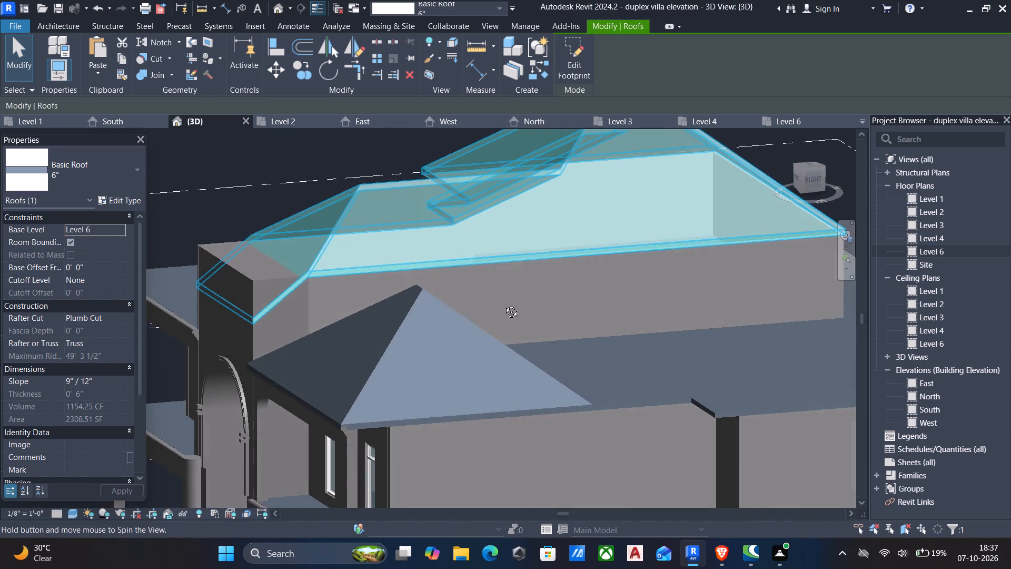
middle_click_drag(503, 304, 594, 326, "shift")
scroll(567, 310, "up", 3)
left_click(518, 334)
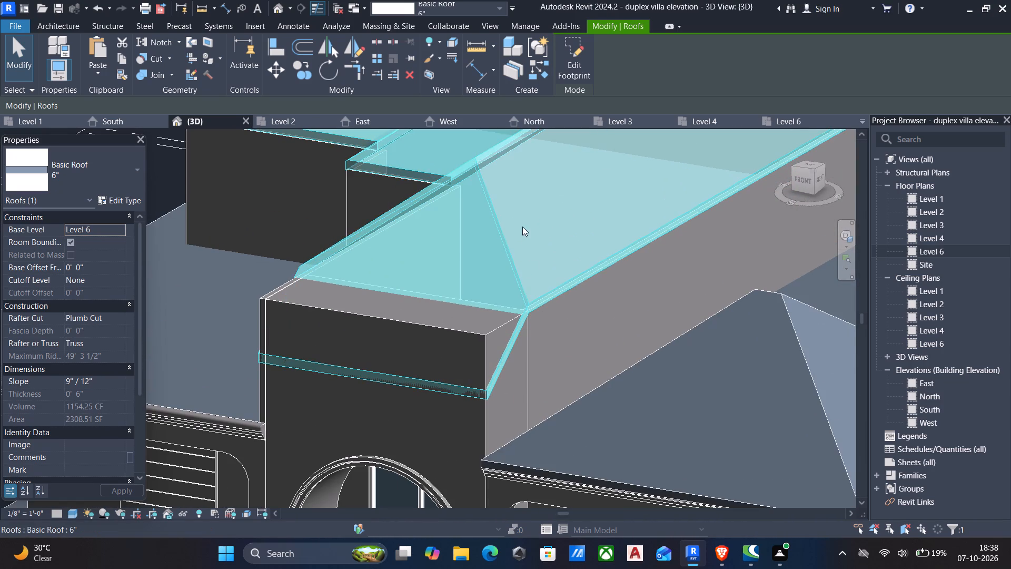
left_click(578, 69)
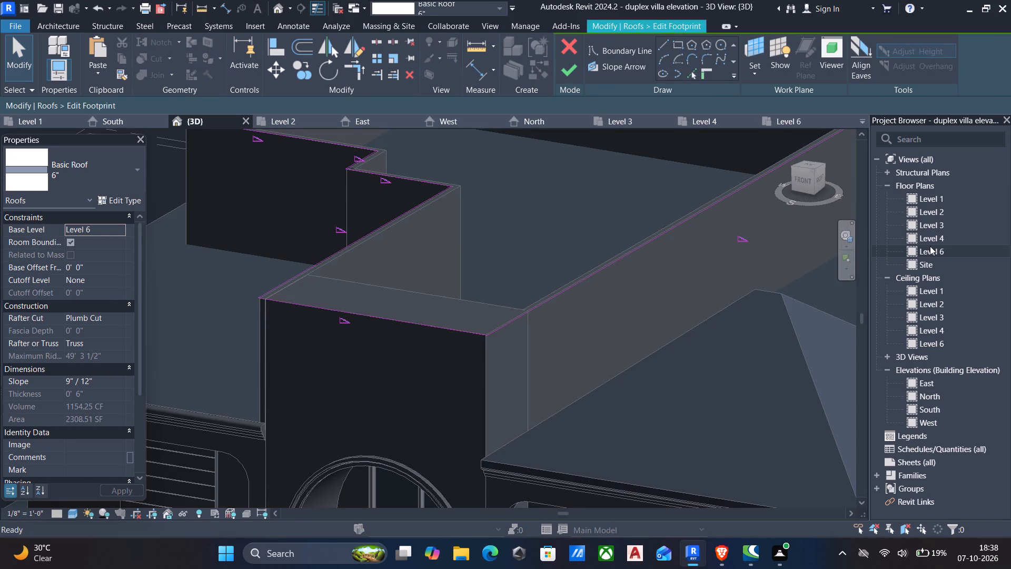
double_click(930, 246)
Delete the front boundary line from the hip roof's footprint.
scroll(593, 336, "down", 4)
middle_click_drag(593, 345, 613, 256)
scroll(596, 397, "up", 4)
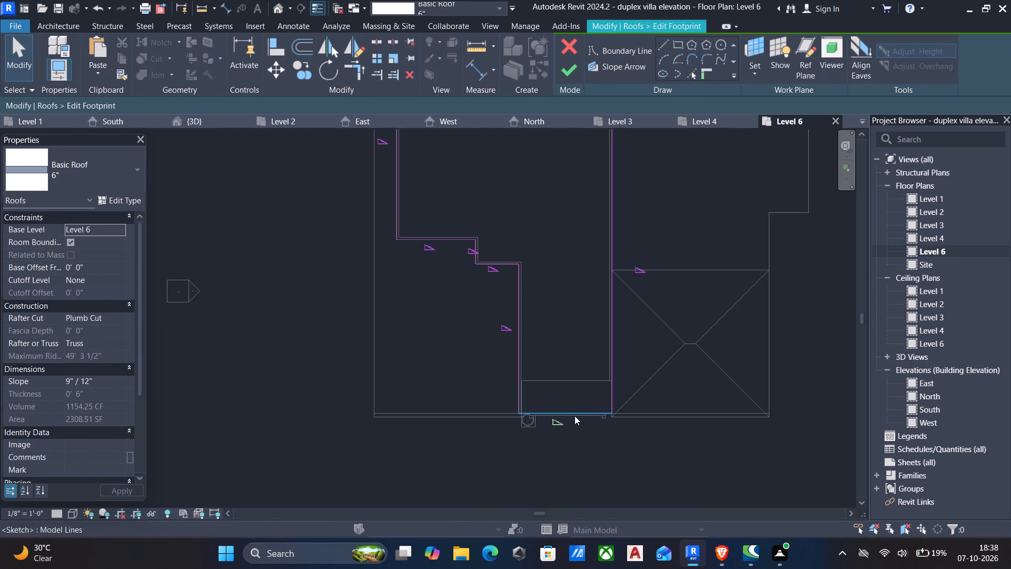
left_click(574, 413)
key("Delete")
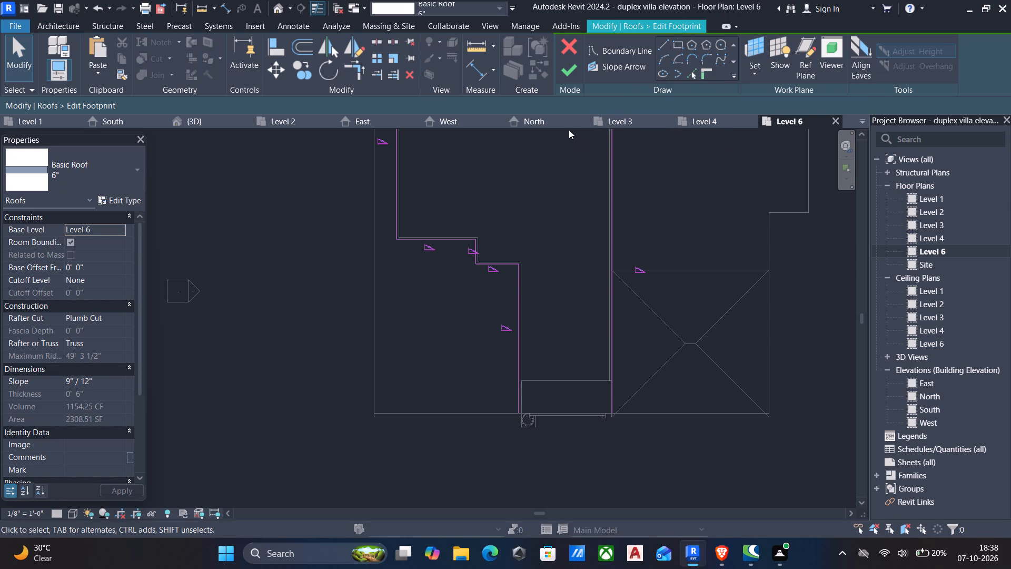
Draw a slope-defining front boundary line about 17' 1" long between the two side boundary lines of the projecting front bay.
left_click(664, 43)
scroll(542, 424, "up", 5)
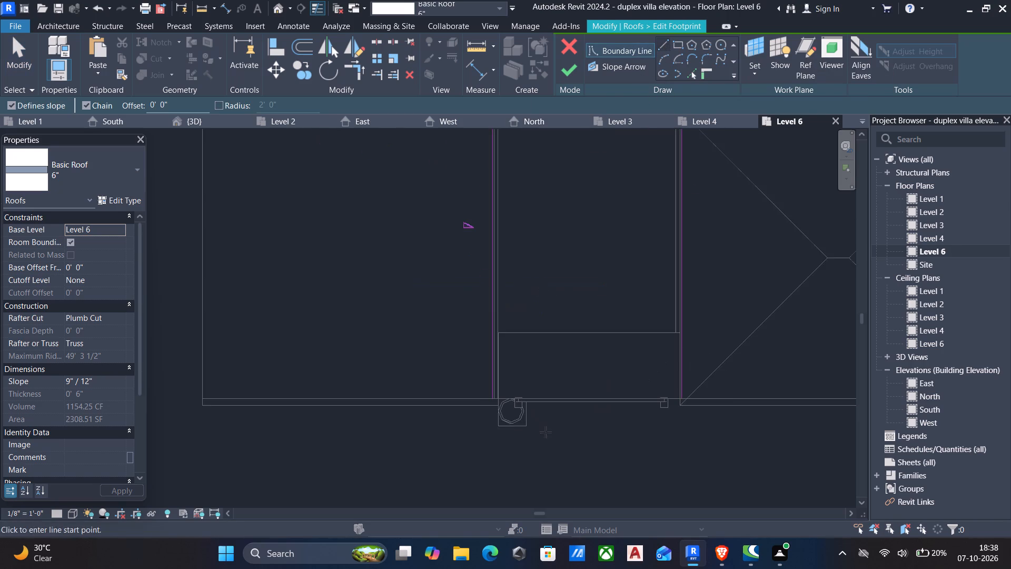
scroll(512, 416, "up", 5)
scroll(479, 381, "up", 4)
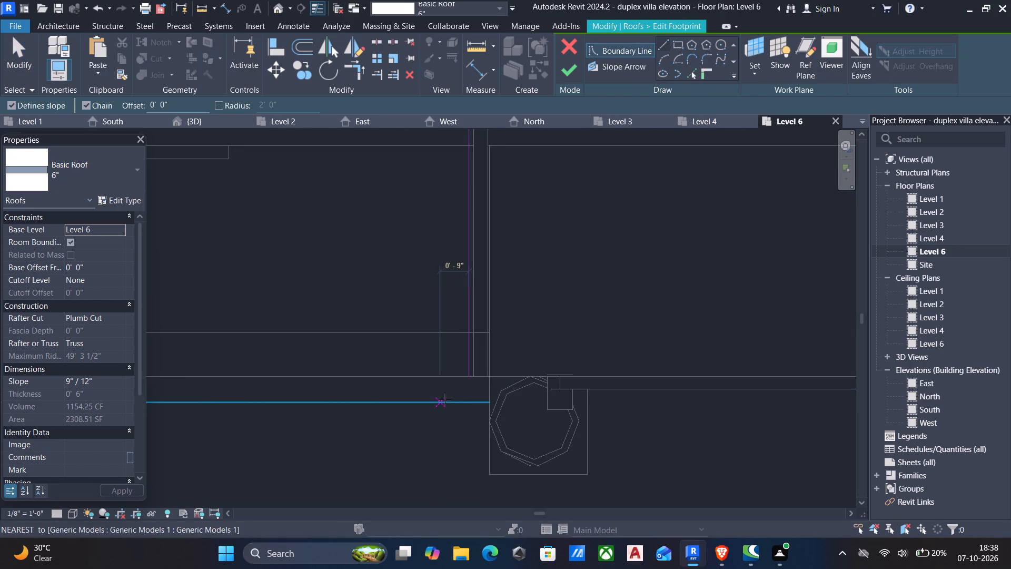
left_click(465, 373)
scroll(573, 372, "down", 1)
middle_click_drag(593, 376, 390, 354)
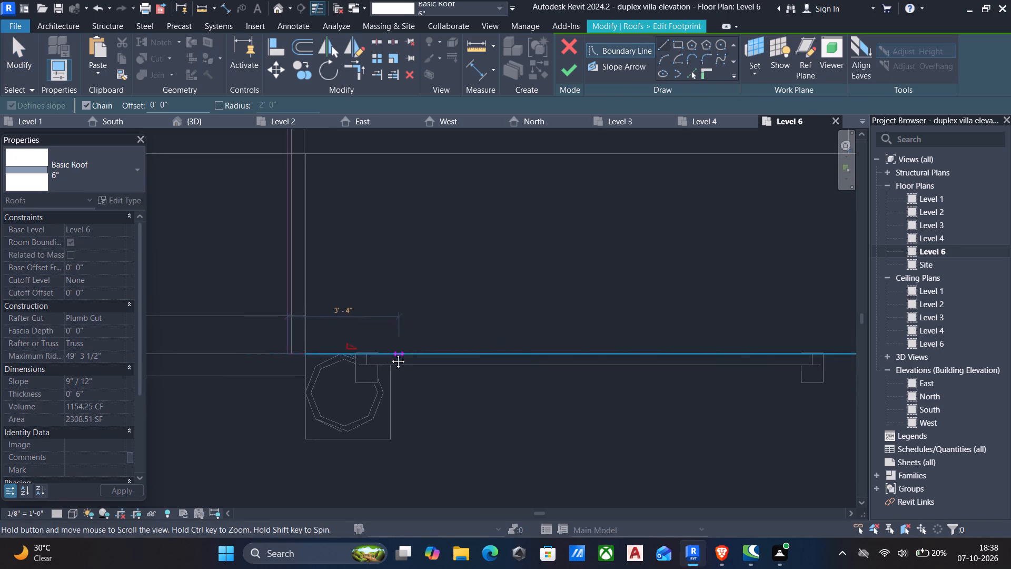
middle_click_drag(390, 354, 389, 354)
scroll(399, 355, "down", 3)
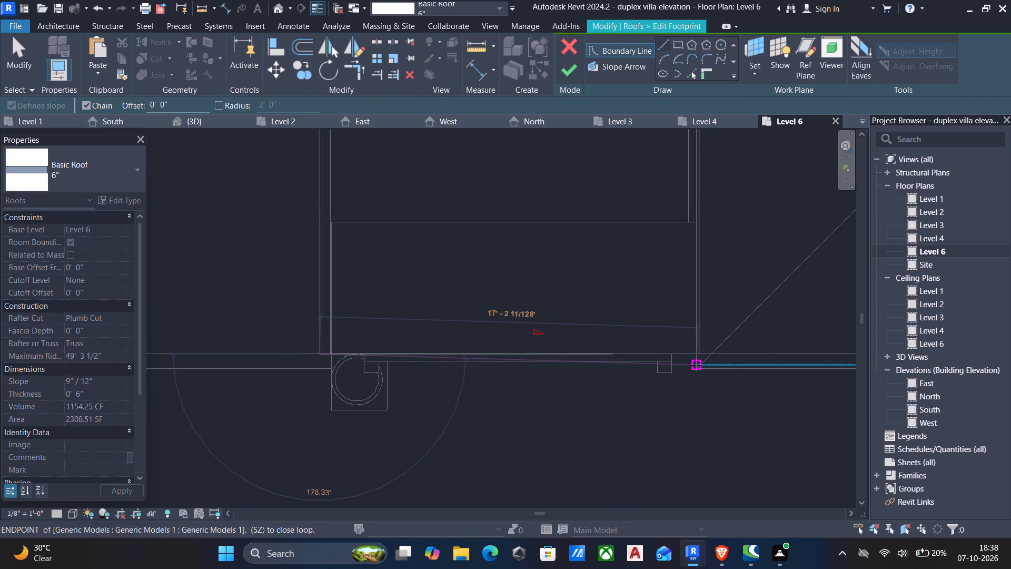
scroll(696, 365, "up", 4)
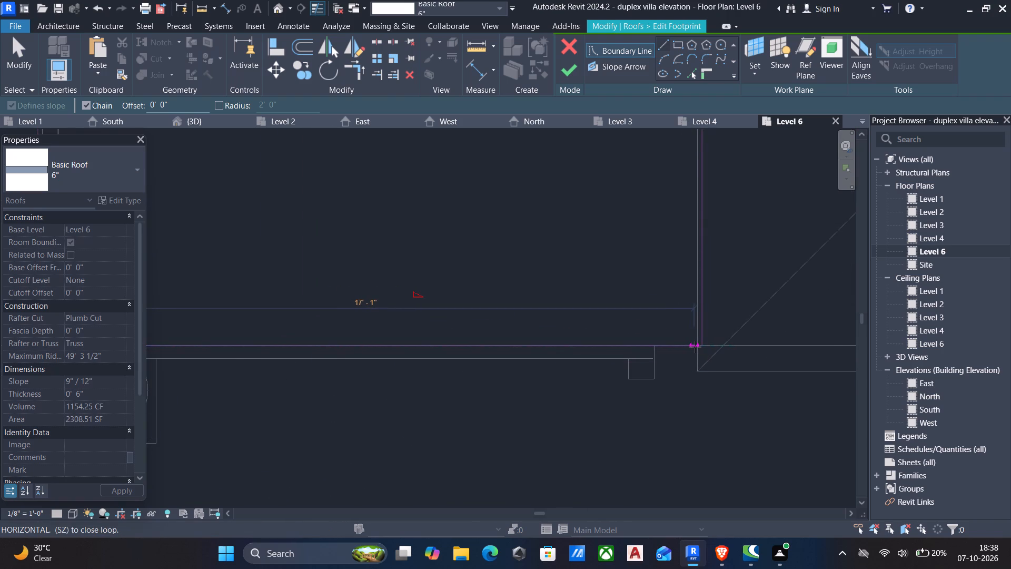
left_click(695, 347)
key("Escape")
key("Escape")
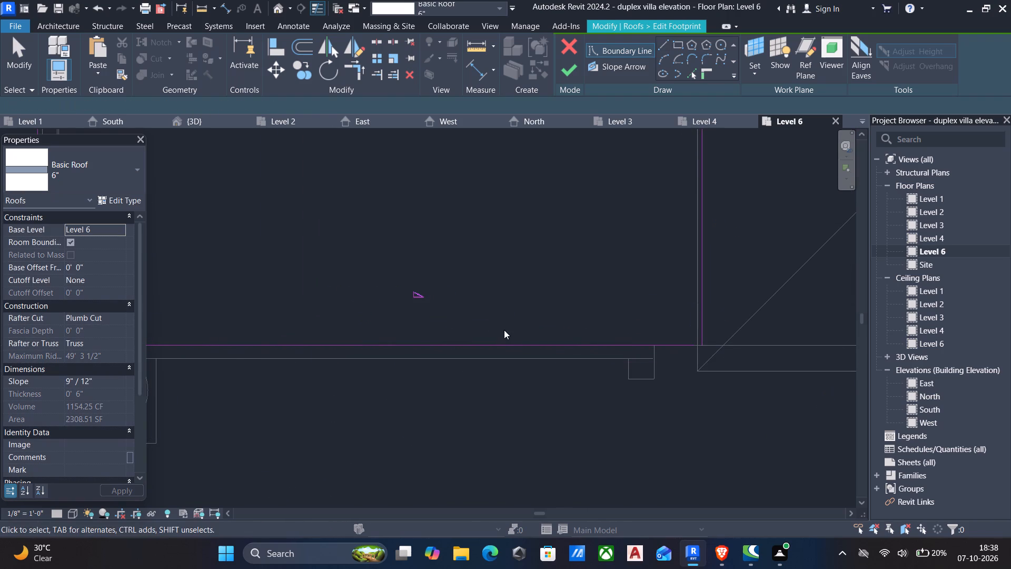
Trim the new front line to both side boundary lines at the corners and finish the roof footprint sketch.
key("t")
key("r")
left_click(680, 343)
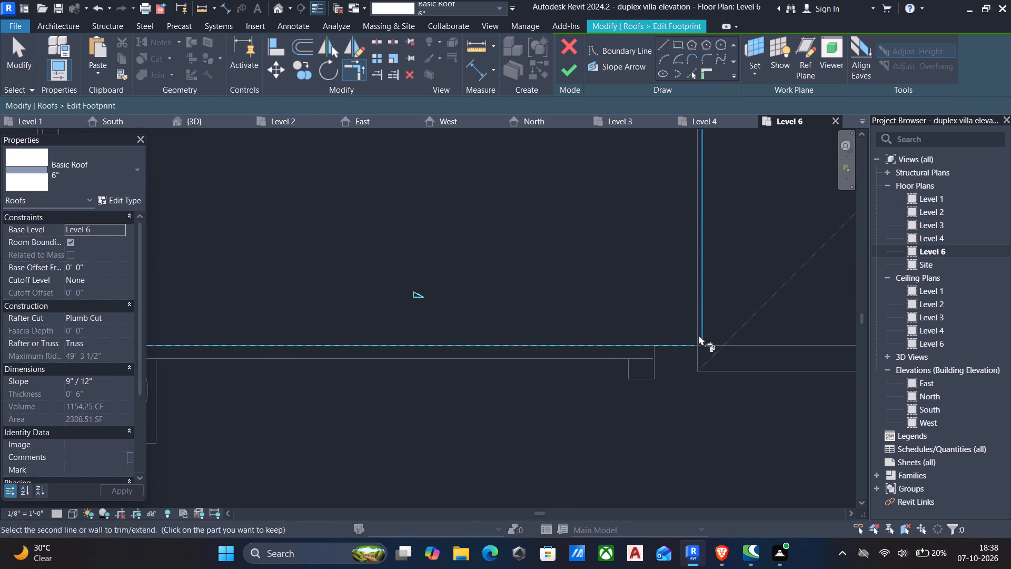
left_click(701, 331)
scroll(576, 327, "down", 4)
middle_click_drag(570, 335, 744, 369)
scroll(441, 332, "up", 5)
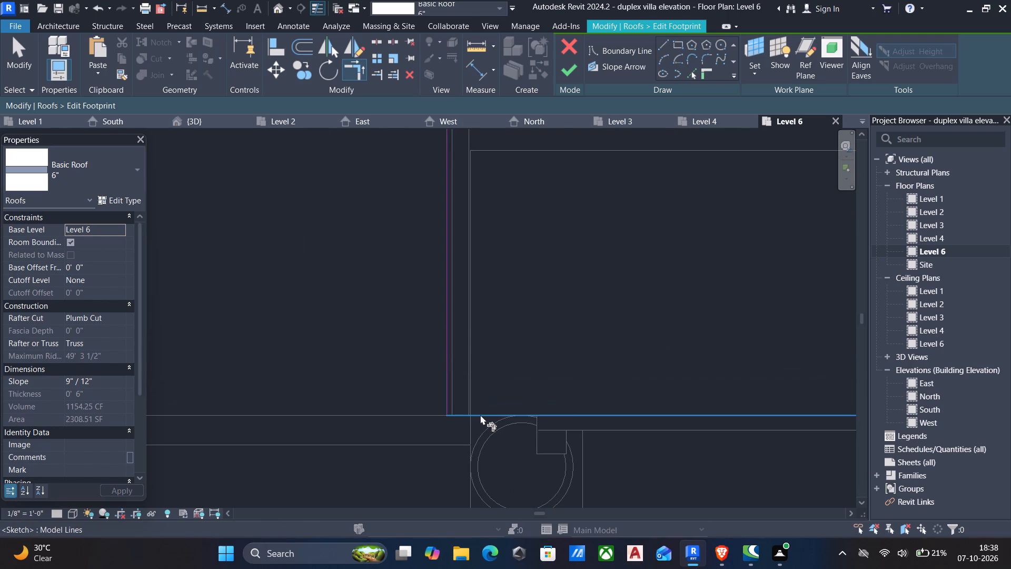
left_click(480, 414)
left_click(447, 390)
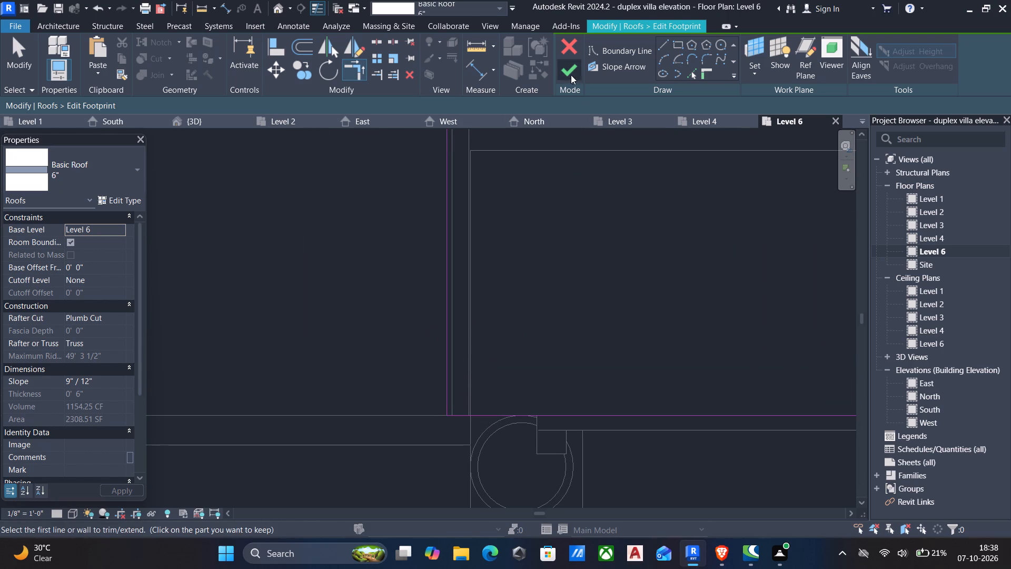
left_click(570, 75)
scroll(591, 197, "down", 5)
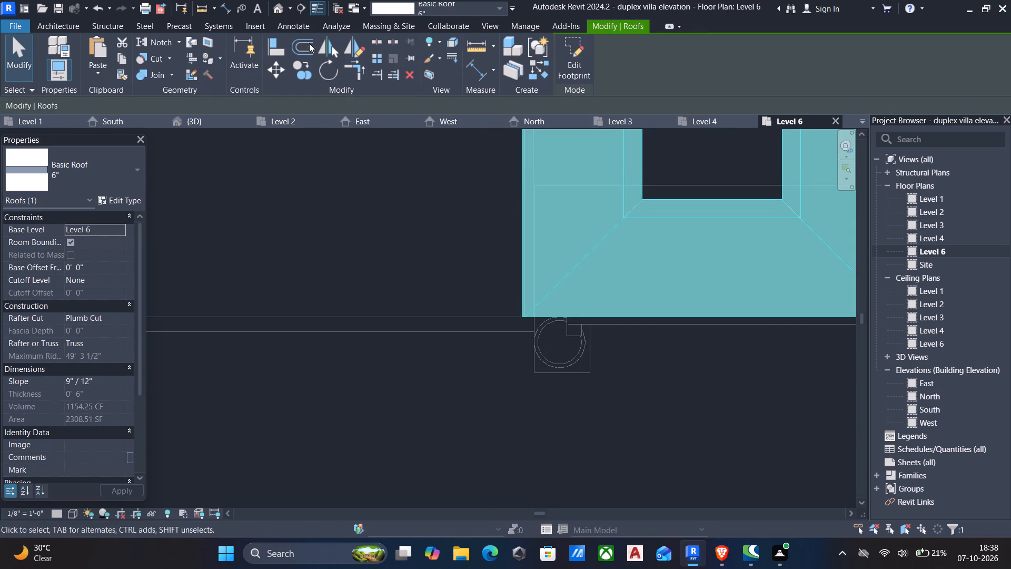
Examine the regenerated hip roof over the entrance bay and the front facade in the 3D view.
left_click(279, 6)
scroll(428, 227, "down", 4)
scroll(392, 317, "down", 1)
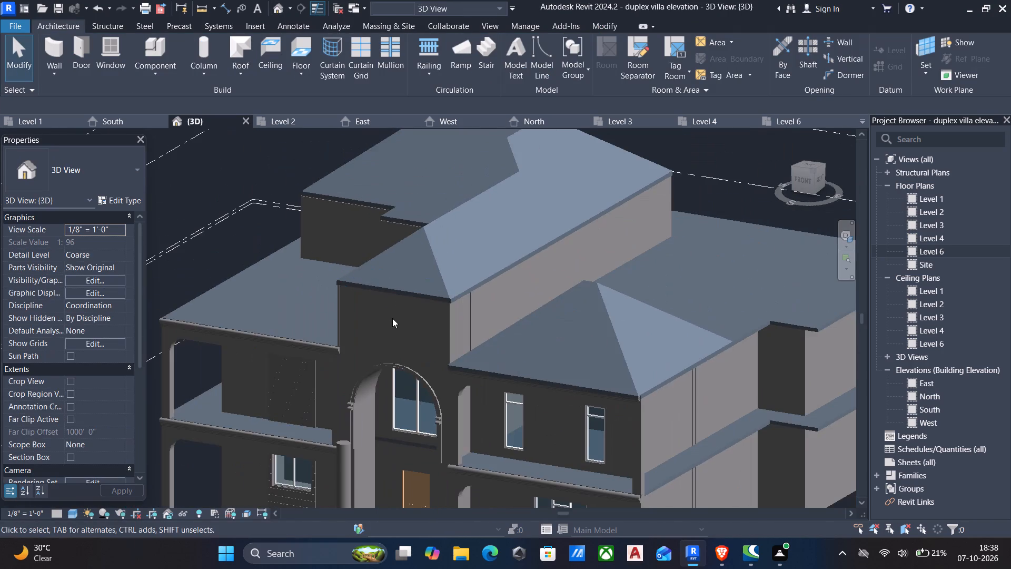
scroll(394, 309, "down", 1, "shift")
middle_click_drag(394, 309, 526, 279, "shift")
middle_click_drag(523, 281, 489, 301, "shift")
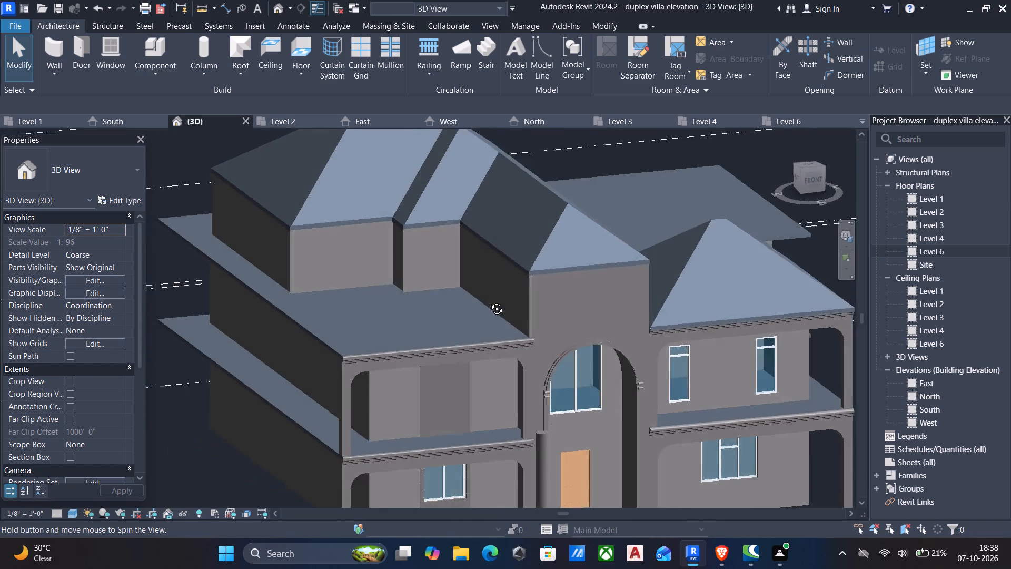
middle_click_drag(489, 301, 479, 270, "shift")
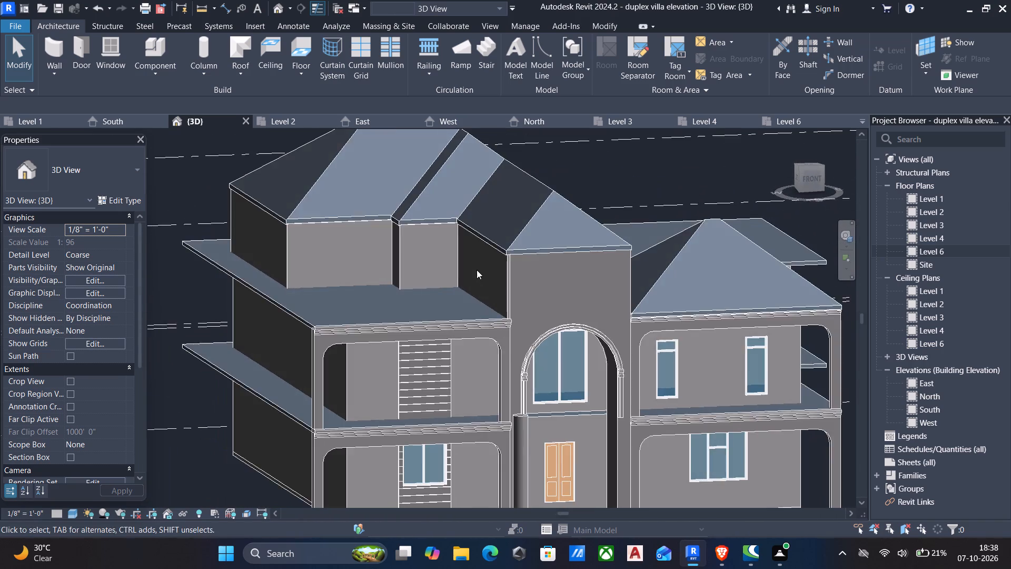
scroll(474, 274, "down", 3)
middle_click_drag(478, 364, 480, 305)
scroll(492, 320, "up", 3)
scroll(492, 337, "down", 2)
middle_click_drag(487, 352, 469, 375)
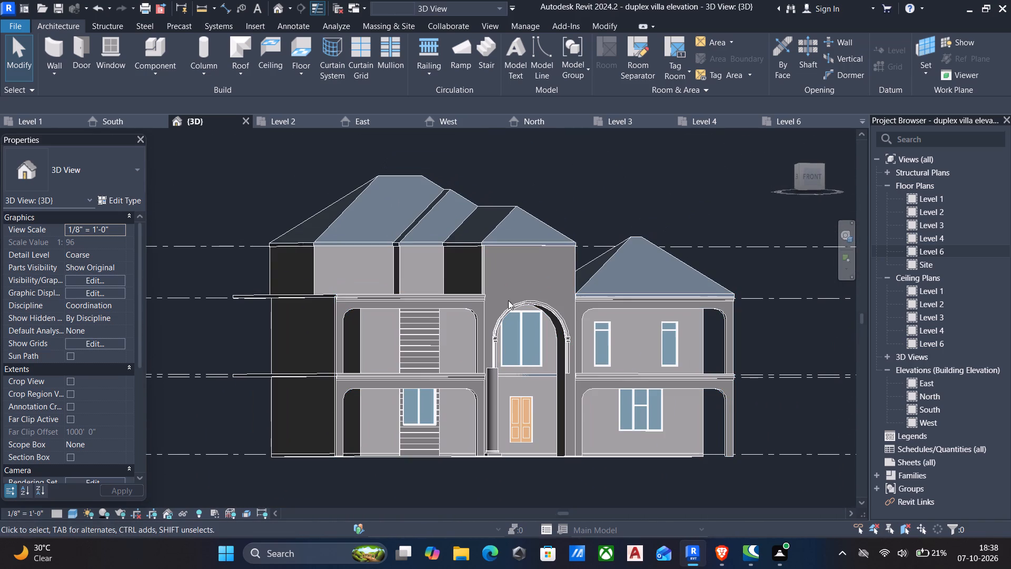
scroll(452, 336, "up", 2)
middle_click_drag(437, 348, 425, 357)
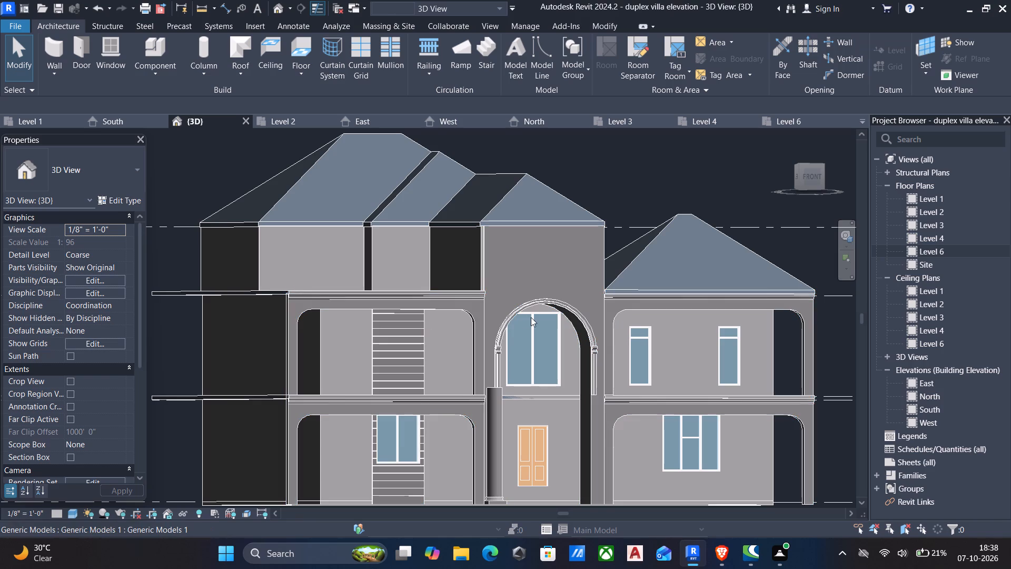
middle_click_drag(511, 332, 494, 315)
scroll(492, 320, "down", 1)
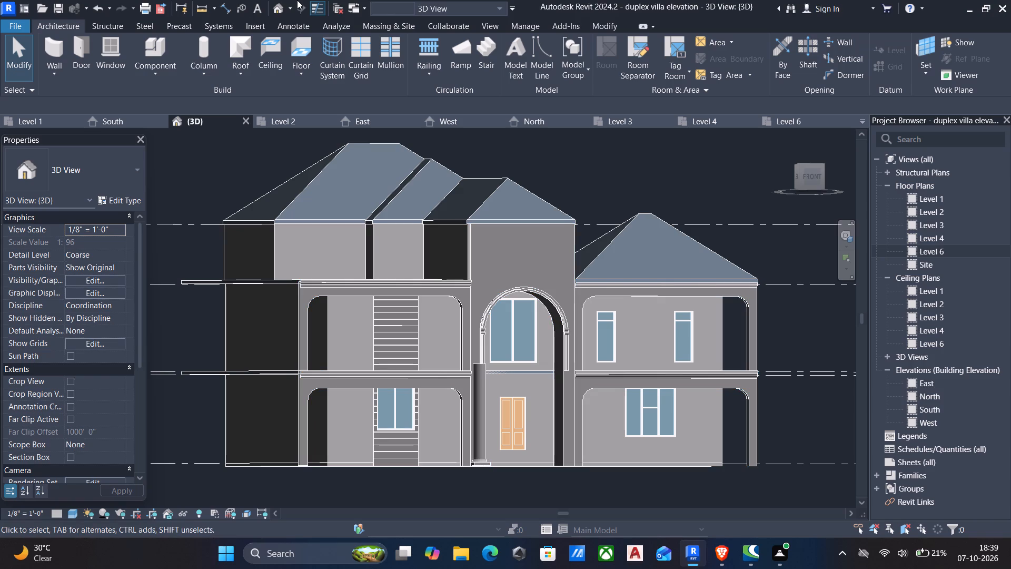
Examine the whole villa in 3D from the front, both sides and above, checking the roofs, slab edges and front arcade.
scroll(365, 227, "down", 3)
middle_click_drag(394, 258, 359, 298)
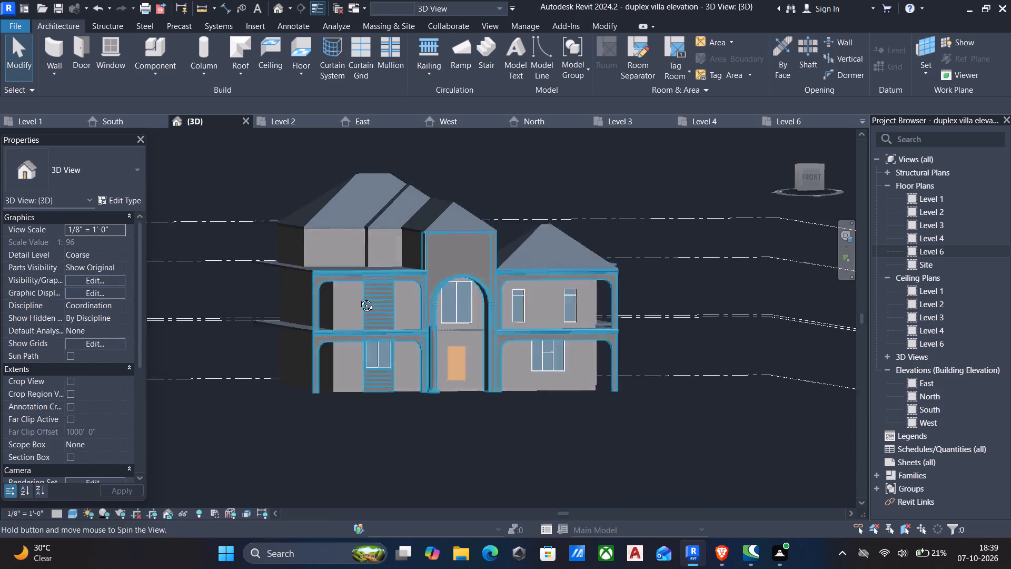
middle_click_drag(359, 298, 408, 294)
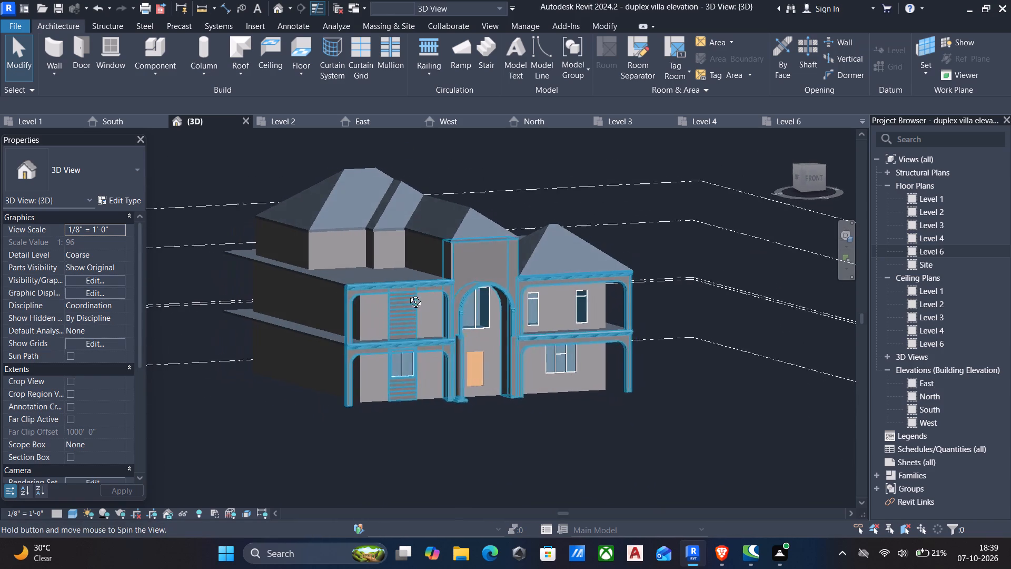
middle_click_drag(408, 294, 289, 311)
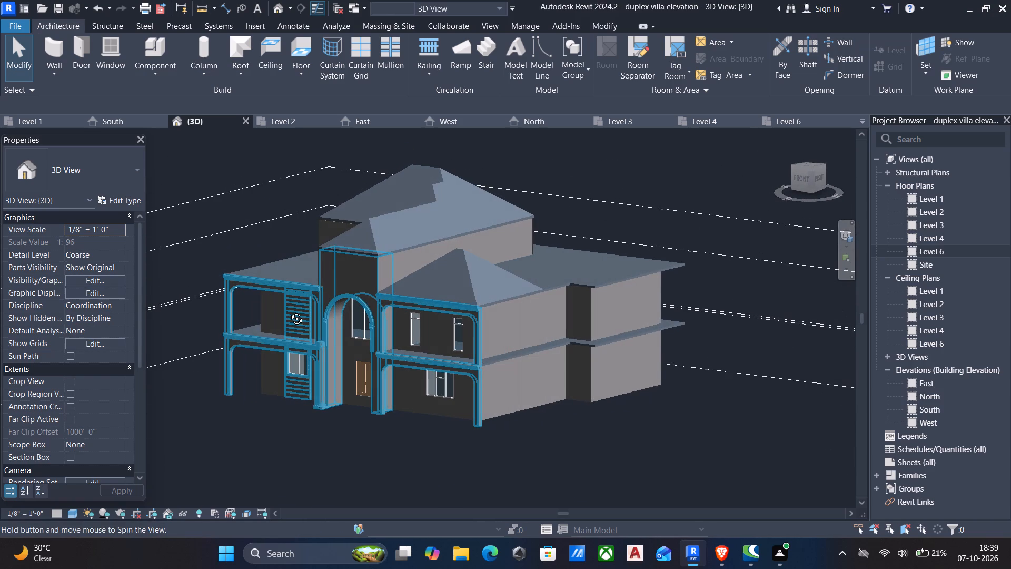
middle_click_drag(289, 311, 363, 308)
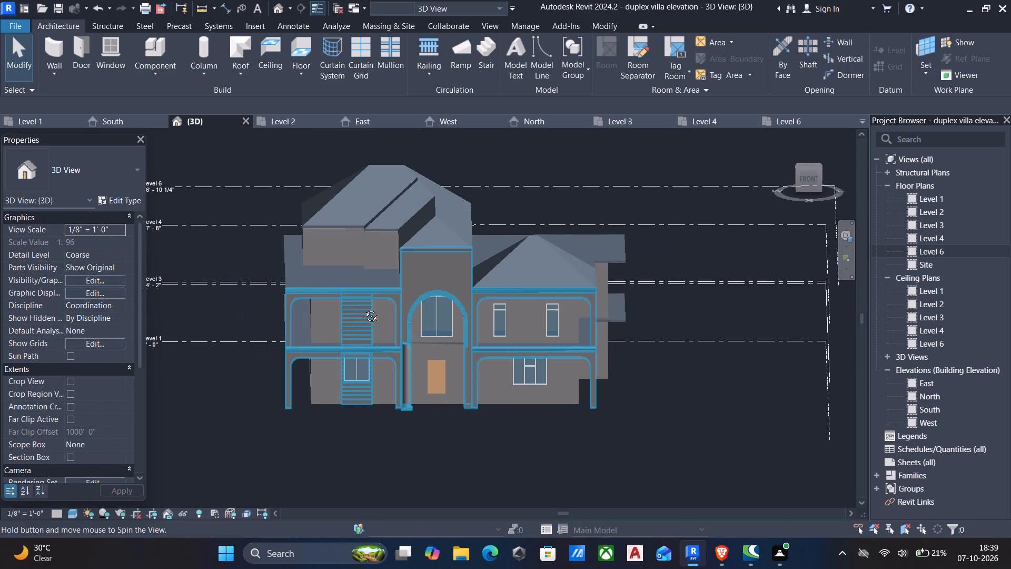
middle_click_drag(363, 308, 407, 298)
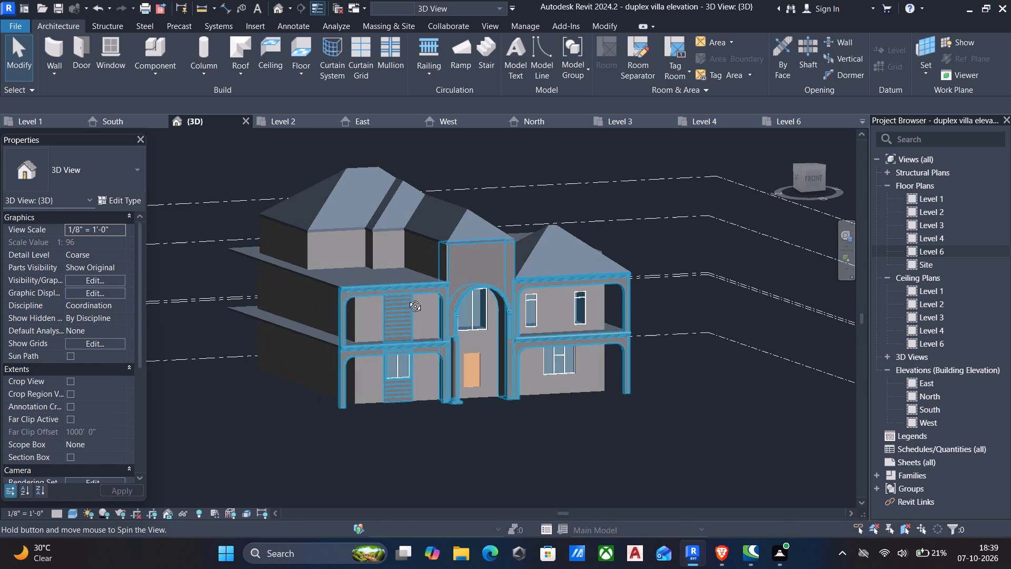
middle_click_drag(407, 298, 408, 401)
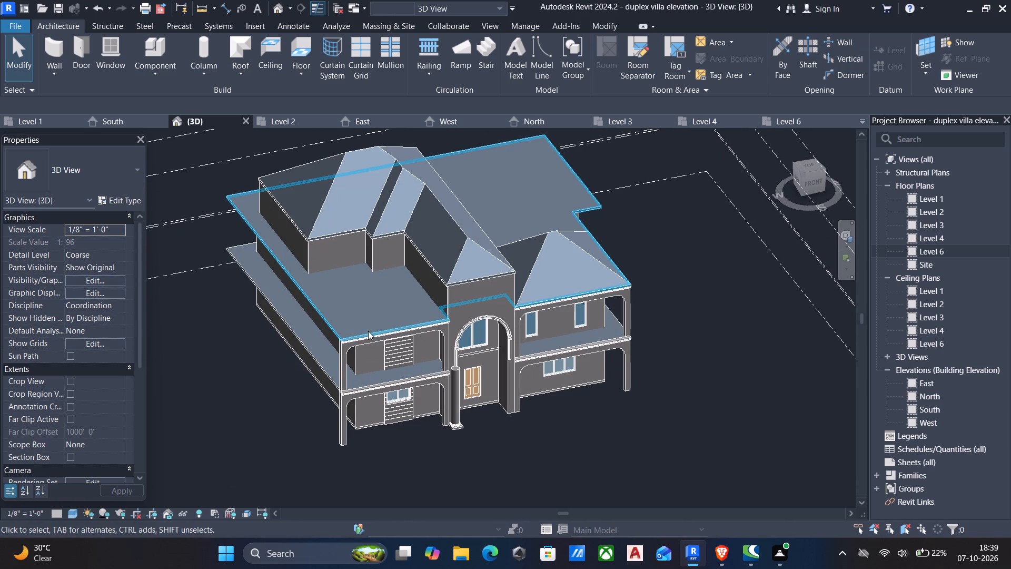
scroll(317, 338, "up", 4)
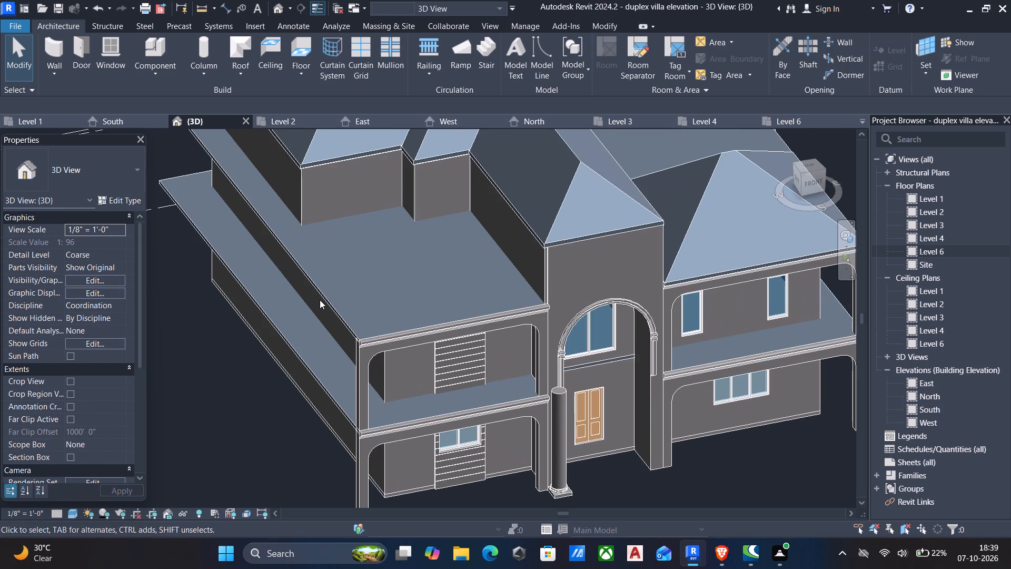
scroll(350, 299, "down", 4)
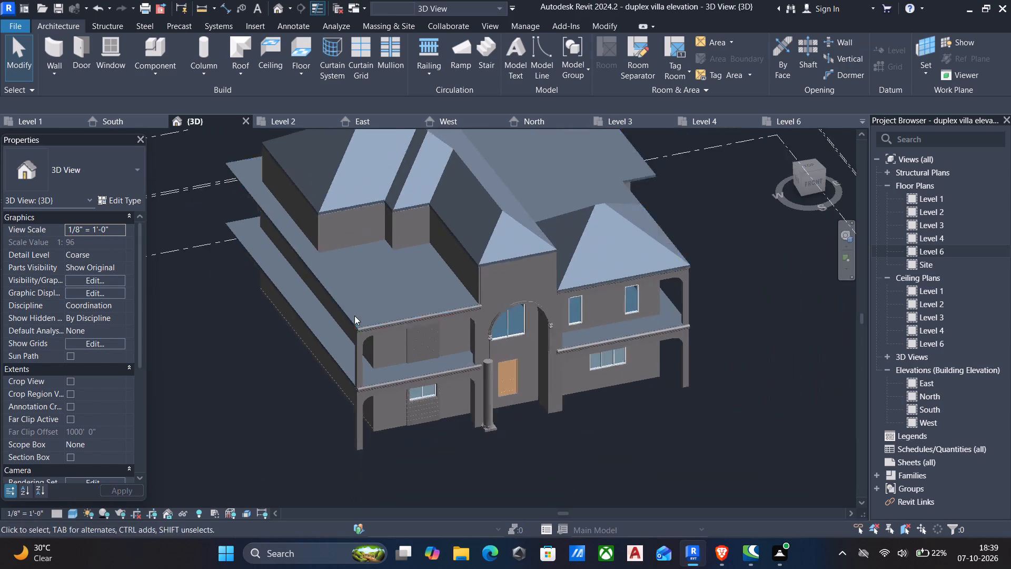
middle_click_drag(355, 316, 494, 263, "shift")
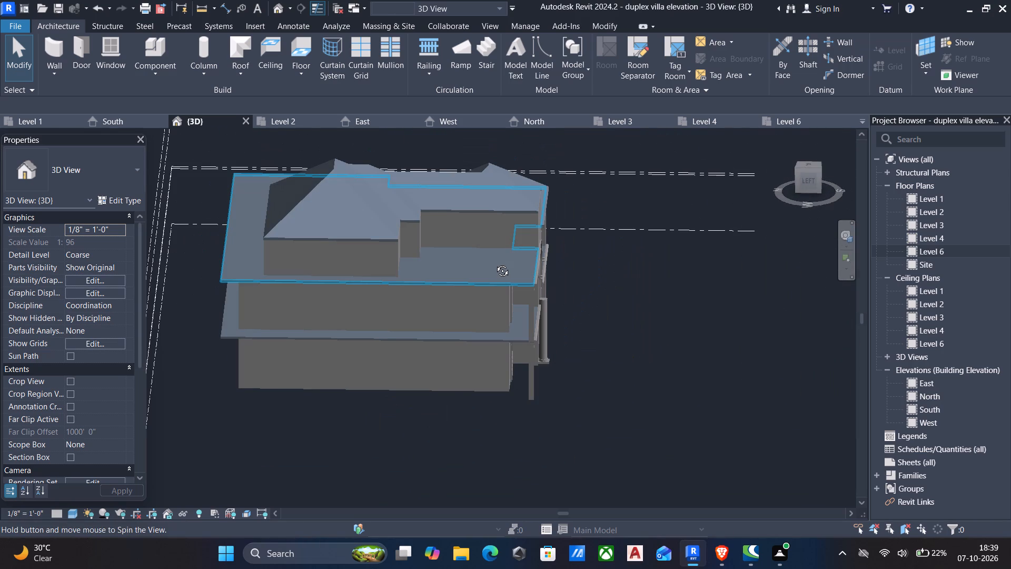
middle_click_drag(494, 263, 357, 219, "shift")
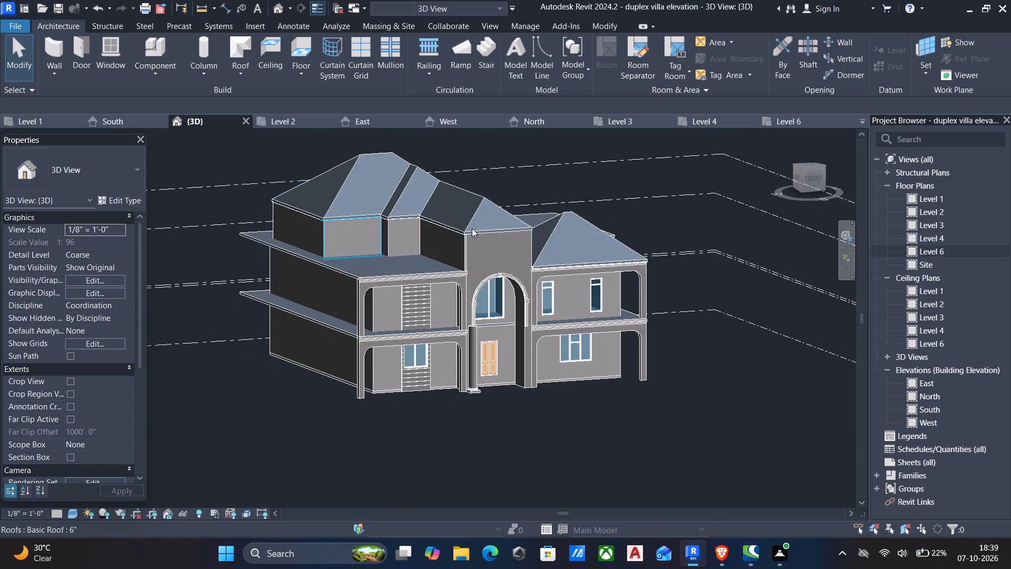
left_click(808, 182)
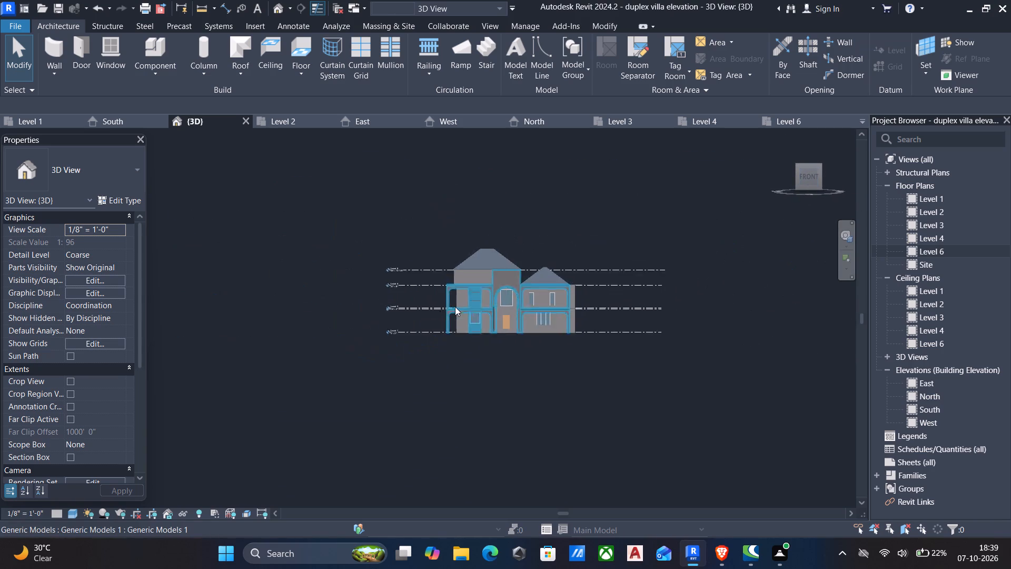
scroll(441, 303, "up", 4)
scroll(339, 315, "up", 6)
scroll(277, 318, "down", 2)
middle_click_drag(281, 321, 350, 344)
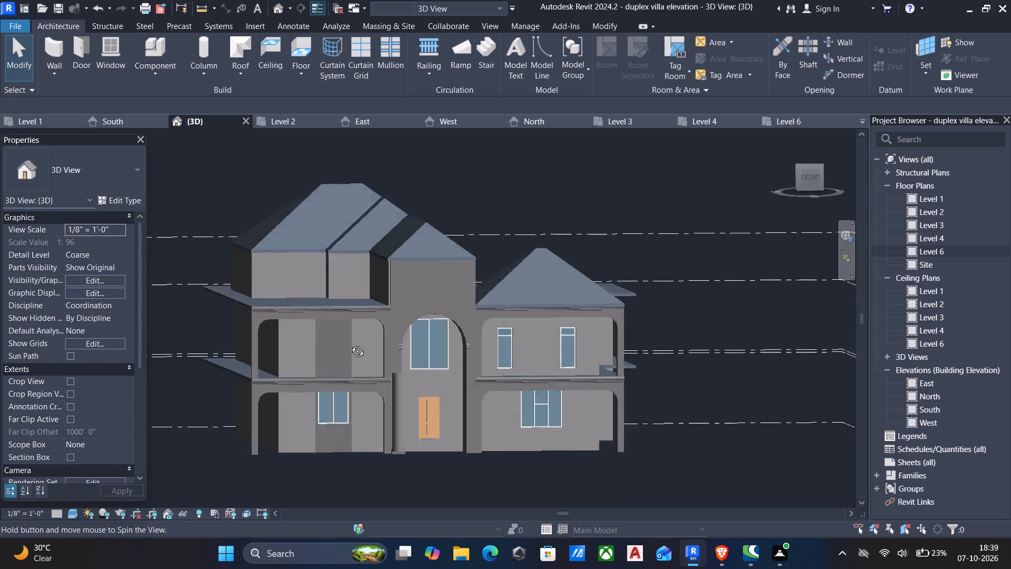
middle_click_drag(350, 344, 310, 309)
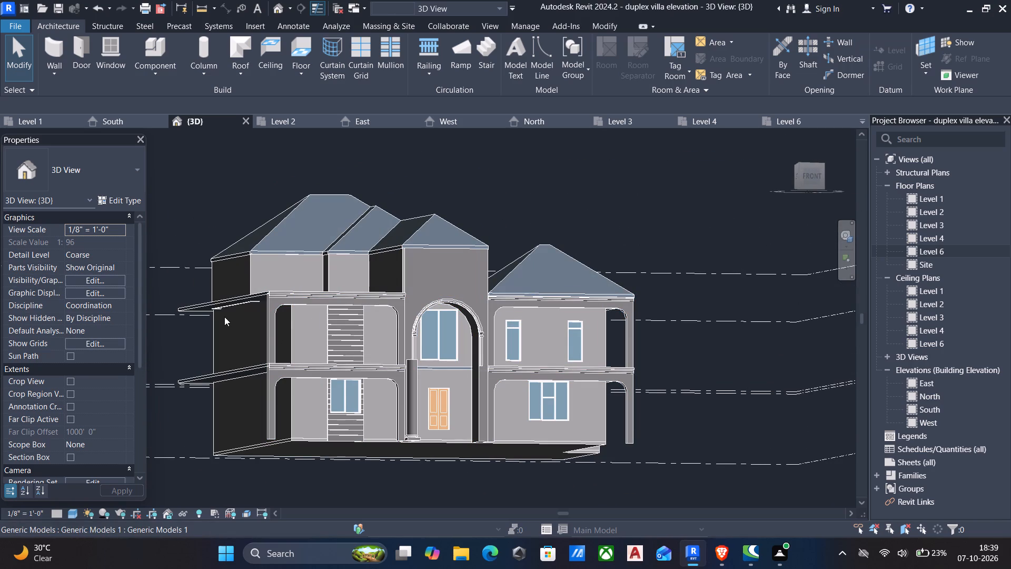
scroll(770, 210, "down", 2)
middle_click_drag(765, 223, 763, 227, "shift")
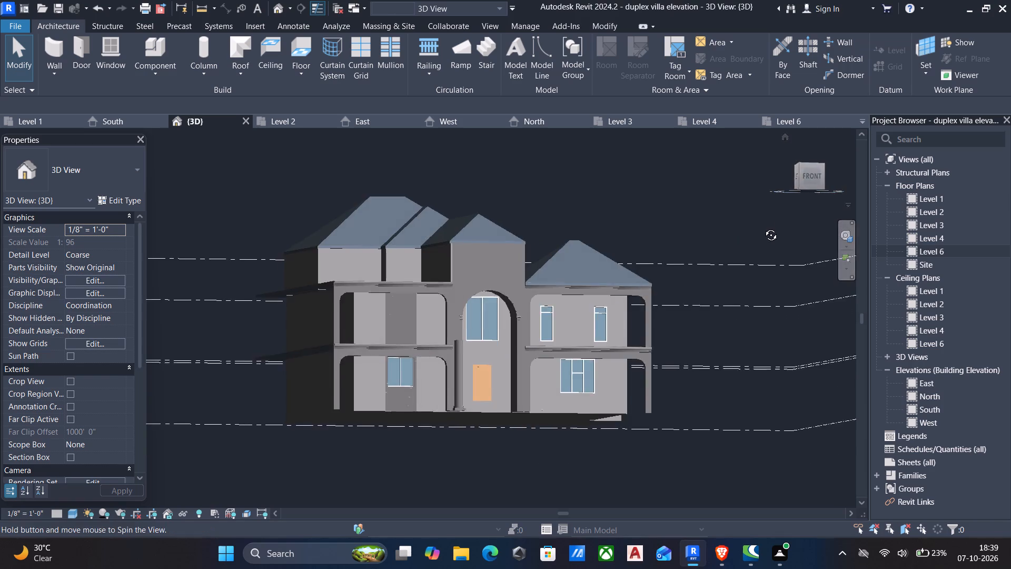
middle_click_drag(763, 227, 831, 254, "shift")
Open the in-place front facade model for editing, working from the villa's left side view.
left_click(797, 180)
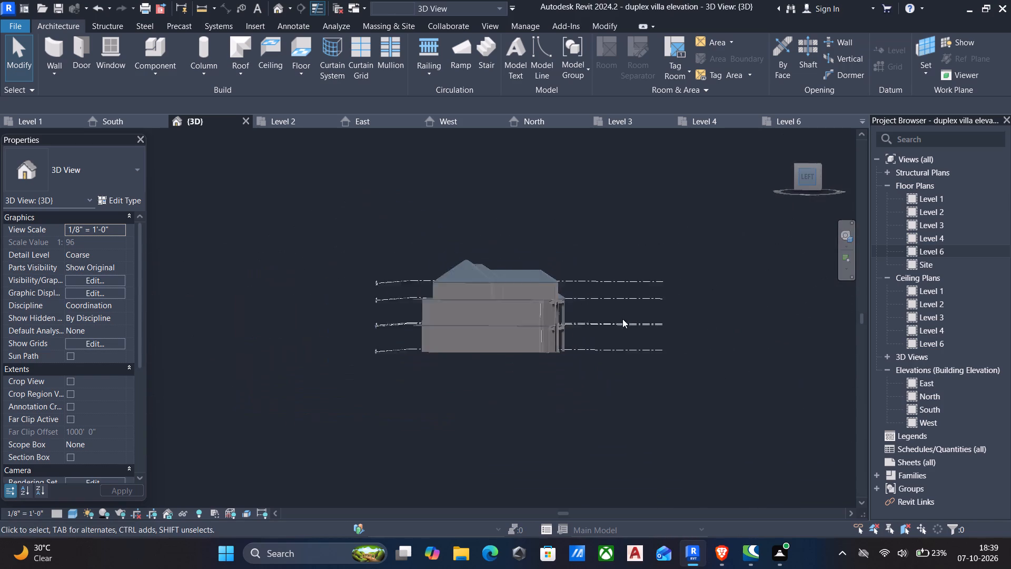
scroll(424, 316, "up", 5)
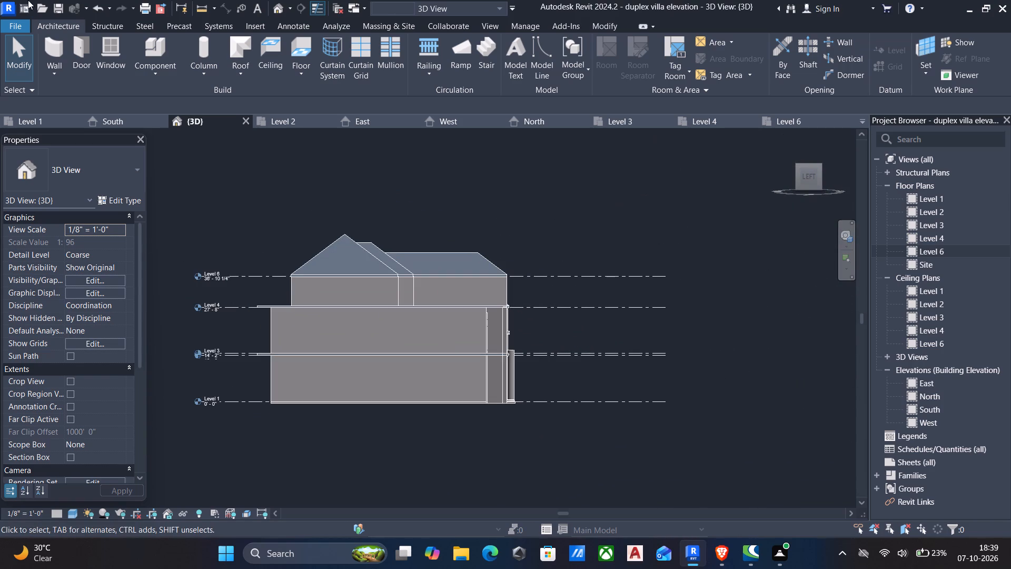
left_click(503, 332)
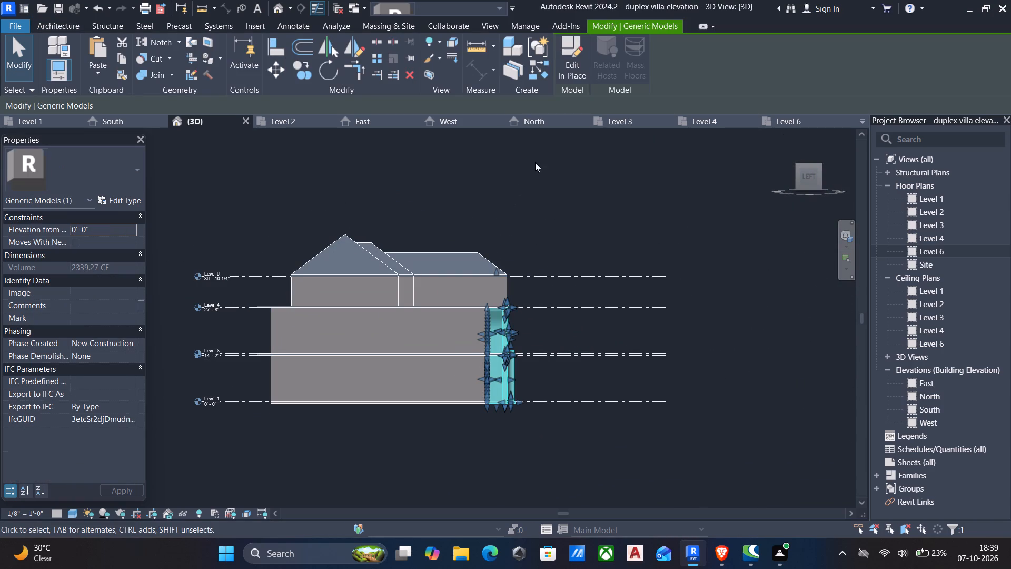
left_click(575, 56)
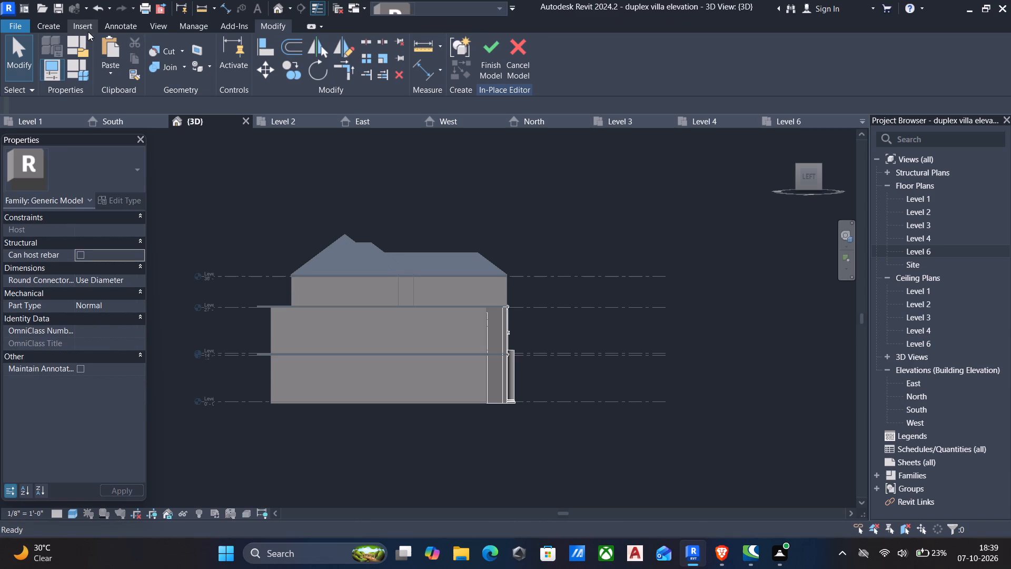
Start an extrusion and sketch a rectangle about 67' 6" long on the left side, between the Level 4 and Level 3 roof slabs.
left_click(51, 25)
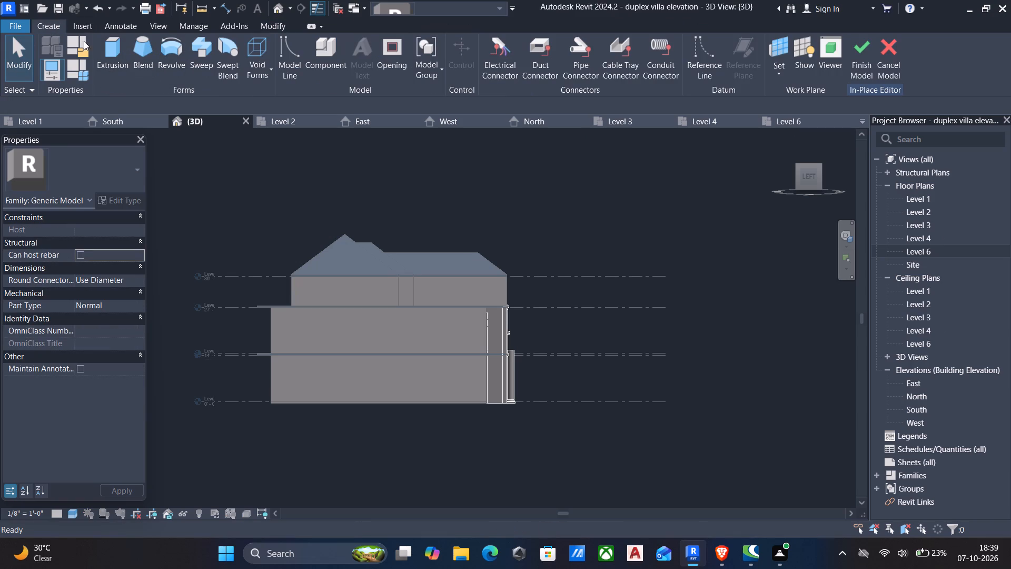
left_click(110, 50)
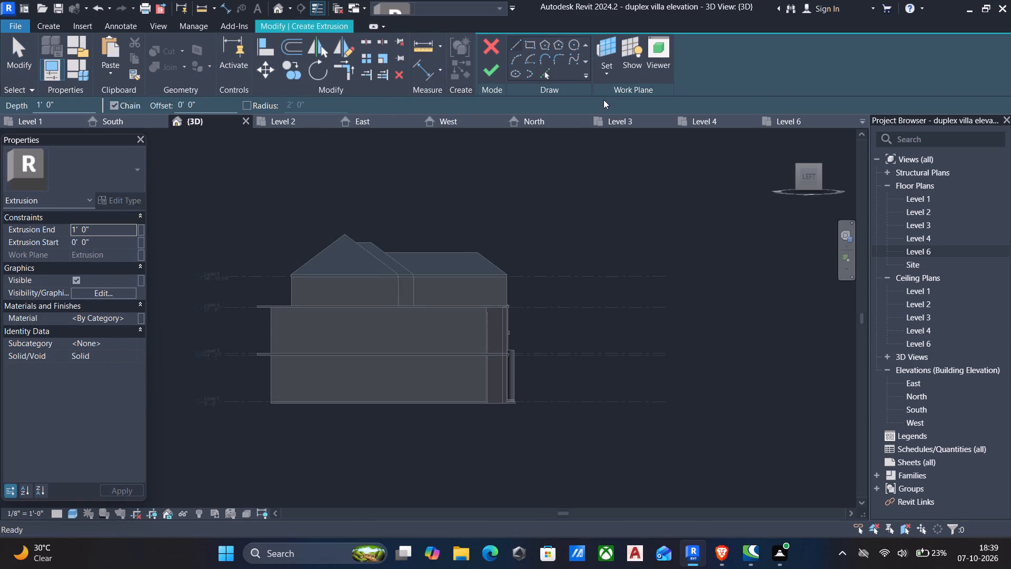
left_click(528, 43)
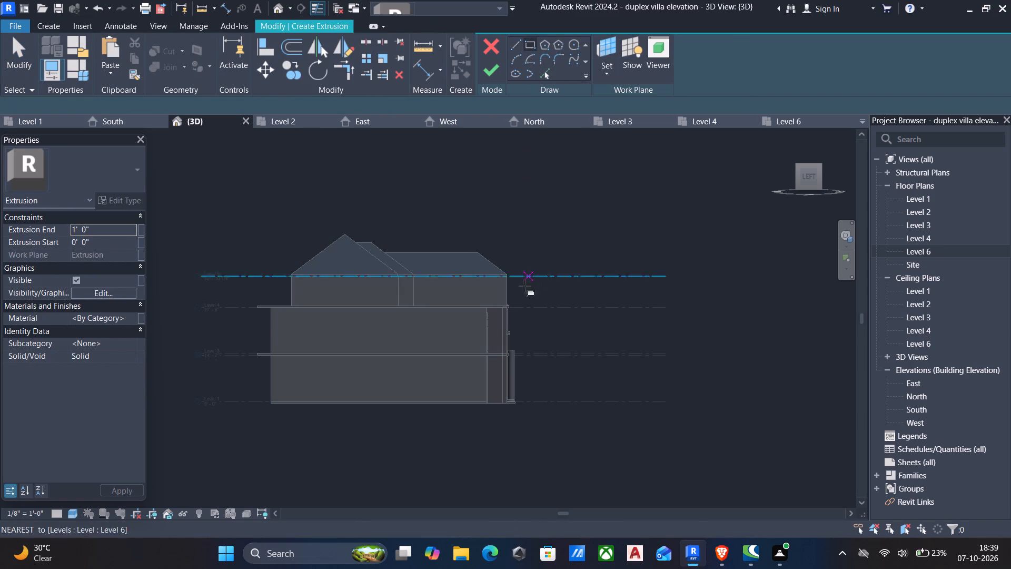
scroll(487, 319, "up", 10)
scroll(497, 239, "up", 5)
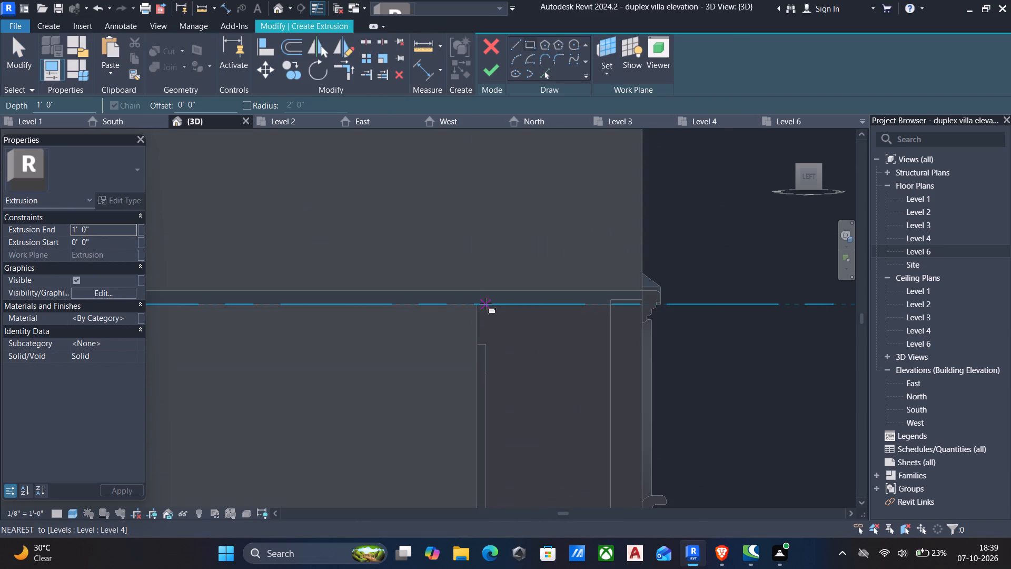
scroll(485, 303, "up", 4)
left_click(466, 282)
scroll(454, 300, "down", 2)
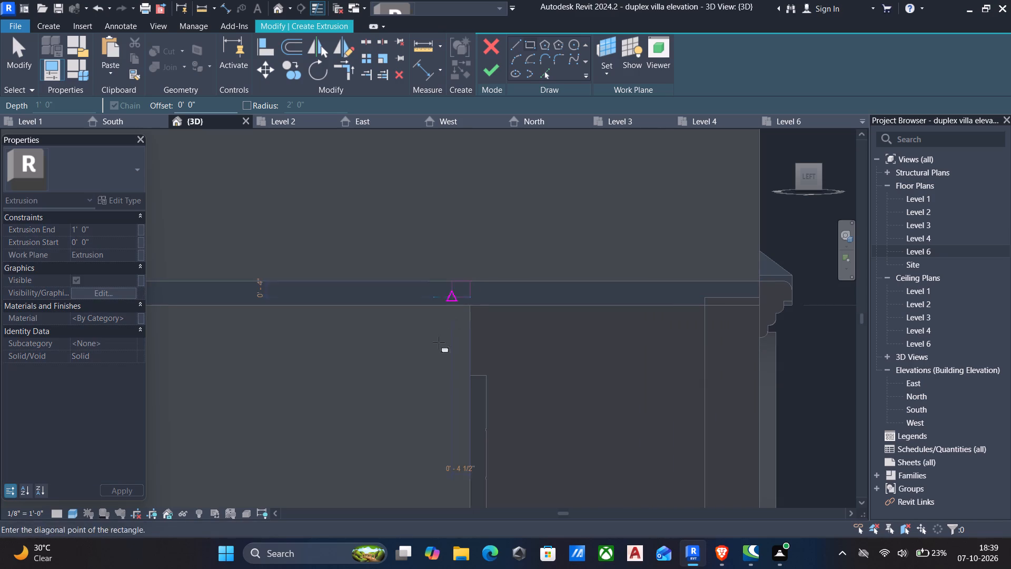
scroll(439, 342, "down", 3)
middle_click_drag(426, 379, 576, 274)
scroll(541, 324, "down", 5)
middle_click_drag(523, 352, 662, 260)
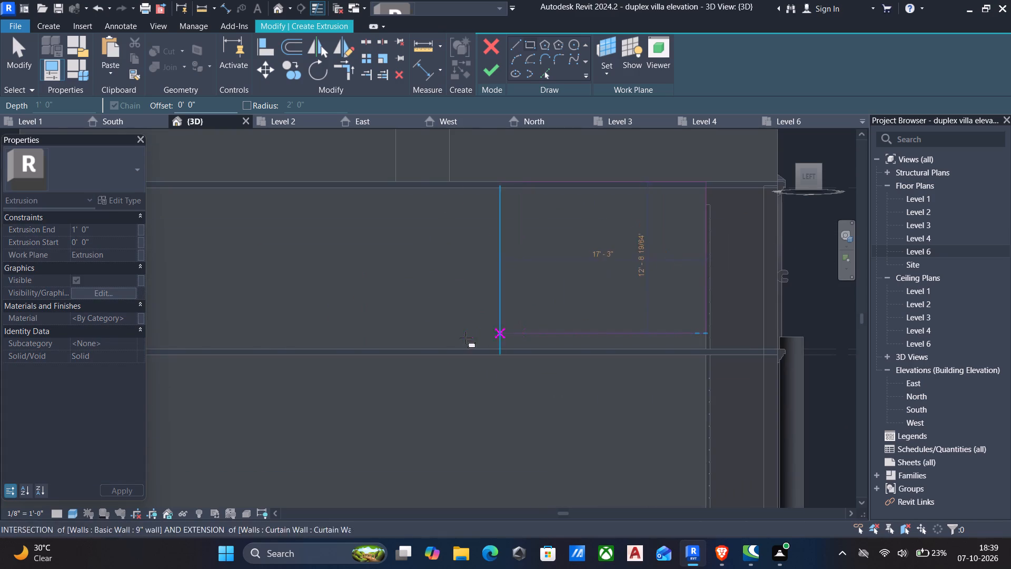
middle_click_drag(460, 344, 640, 362)
scroll(518, 396, "down", 3)
middle_click_drag(513, 403, 579, 374)
scroll(274, 319, "up", 4)
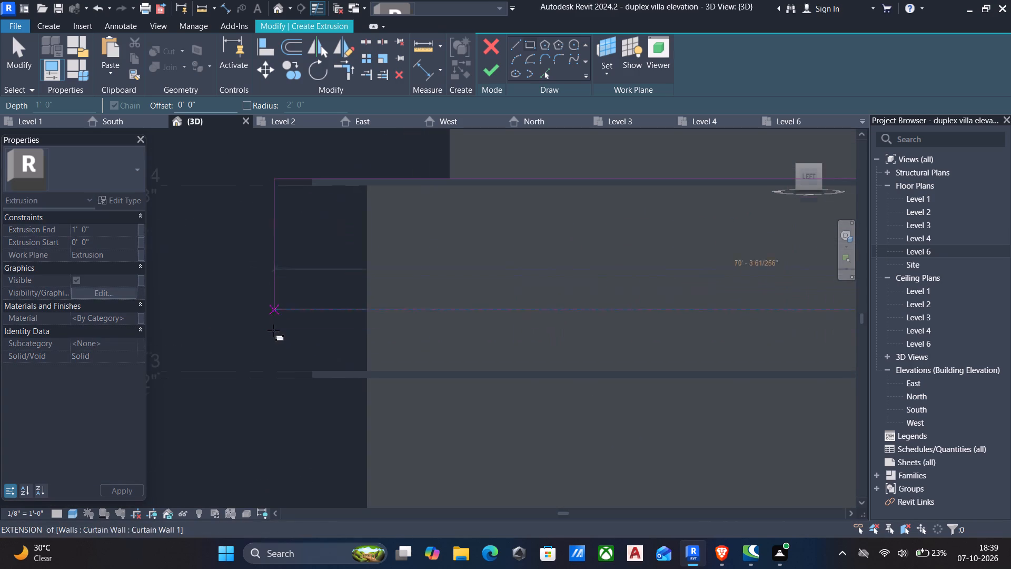
scroll(304, 370, "up", 3)
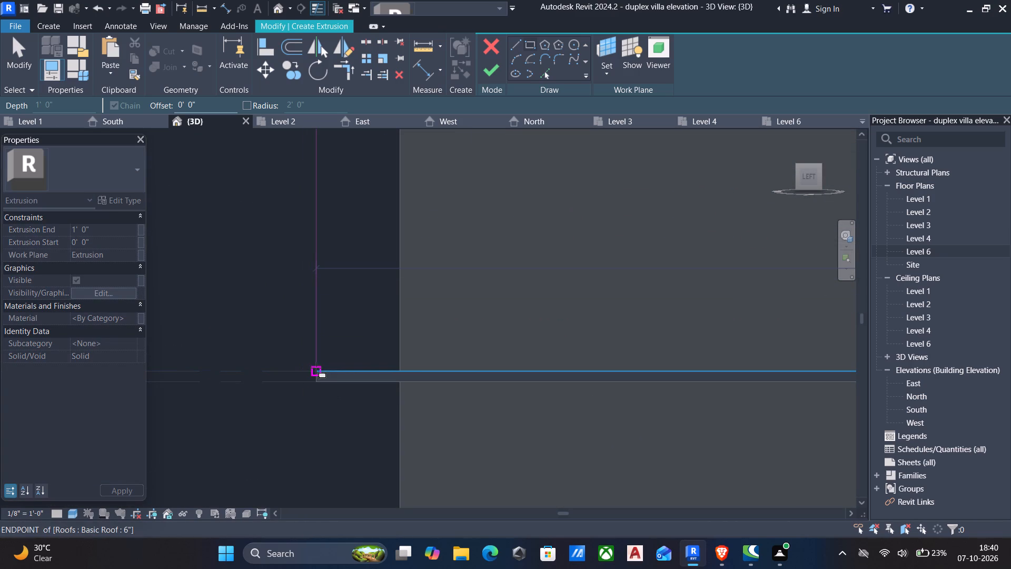
left_click(316, 368)
scroll(316, 368, "down", 5)
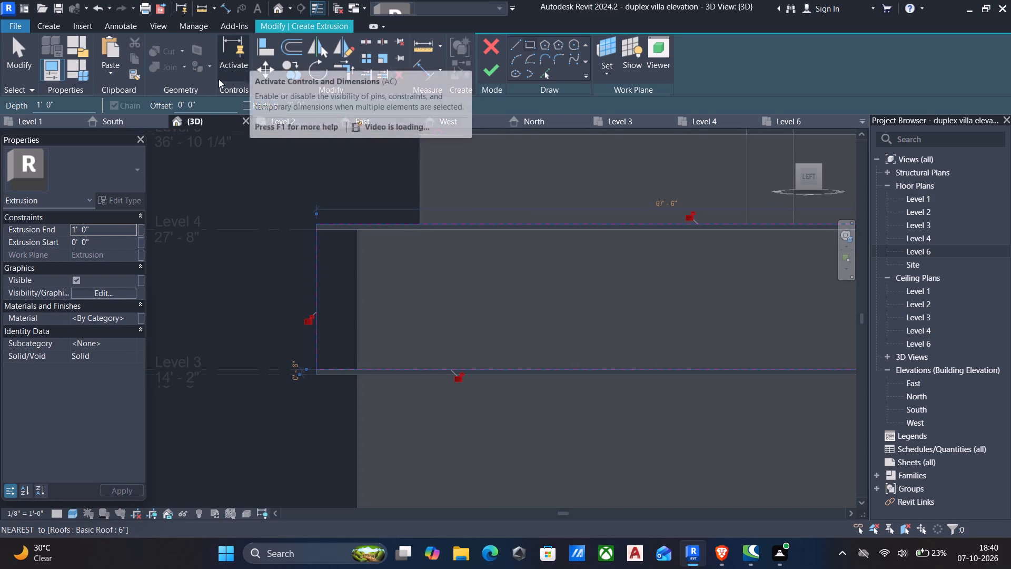
Draw a second rectangle offset 1' 6" inside the first one, using the outer rectangle's opposite corners.
left_click_drag(211, 100, 151, 97)
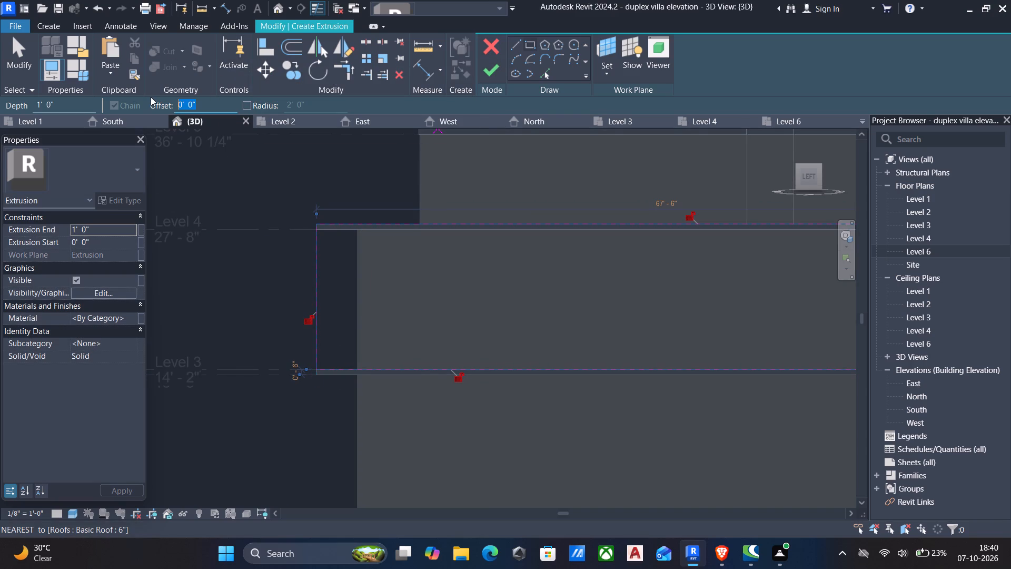
type("1'")
key("6")
key("shift+quotedbl")
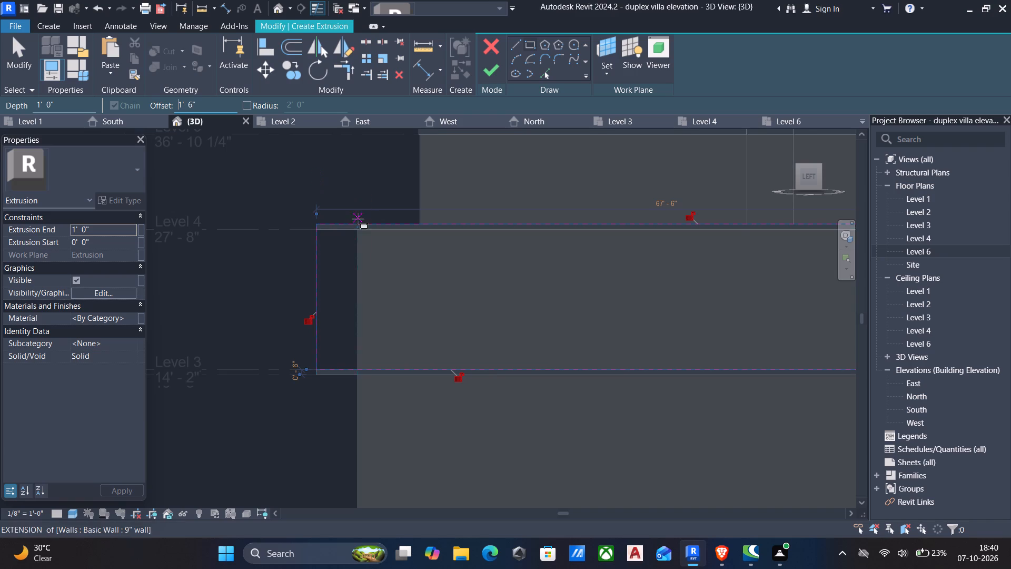
scroll(324, 234, "up", 9)
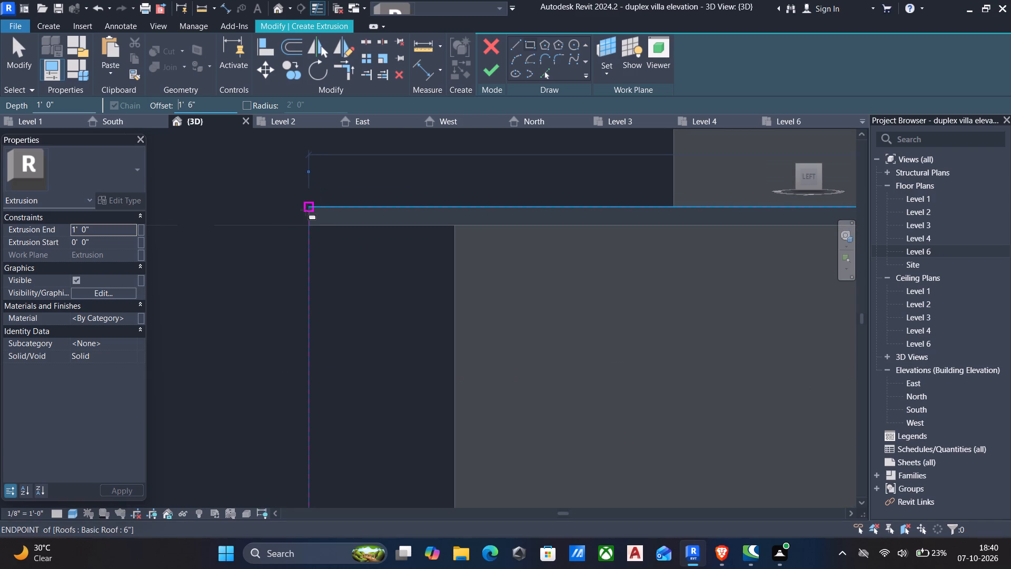
left_click(306, 210)
scroll(356, 273, "down", 2)
key("space")
scroll(374, 306, "down", 3)
middle_click_drag(411, 345, 343, 317)
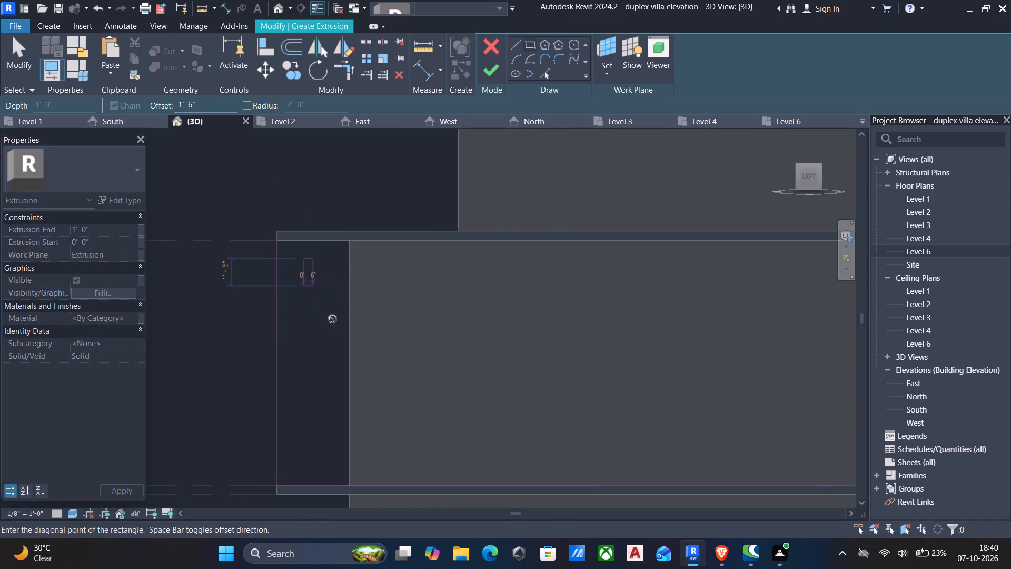
scroll(362, 338, "down", 3)
middle_click_drag(420, 364, 282, 361)
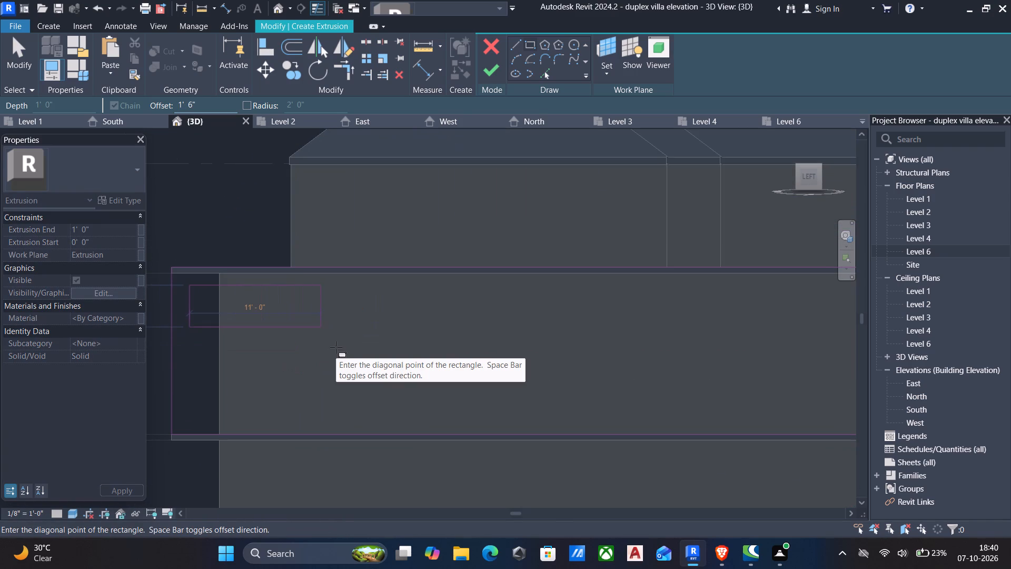
scroll(374, 382, "down", 4)
middle_click_drag(454, 390, 369, 391)
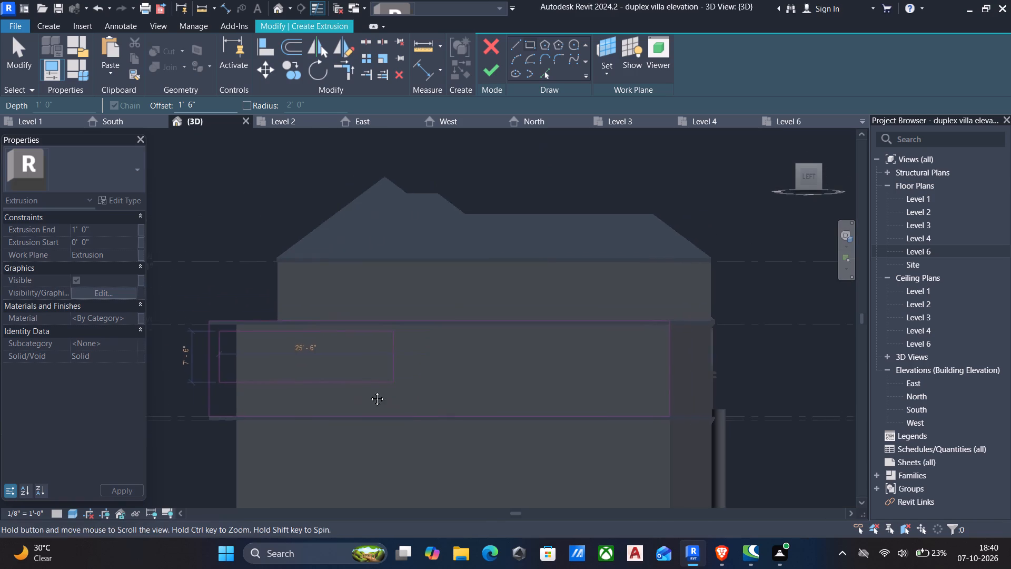
middle_click_drag(369, 391, 362, 391)
scroll(521, 379, "up", 3)
scroll(639, 427, "up", 5)
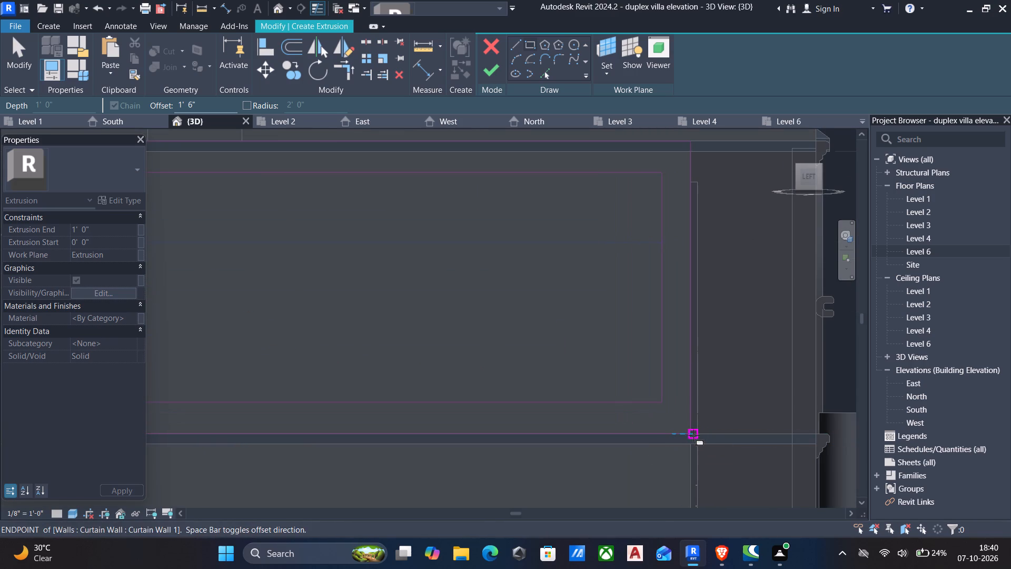
left_click(693, 435)
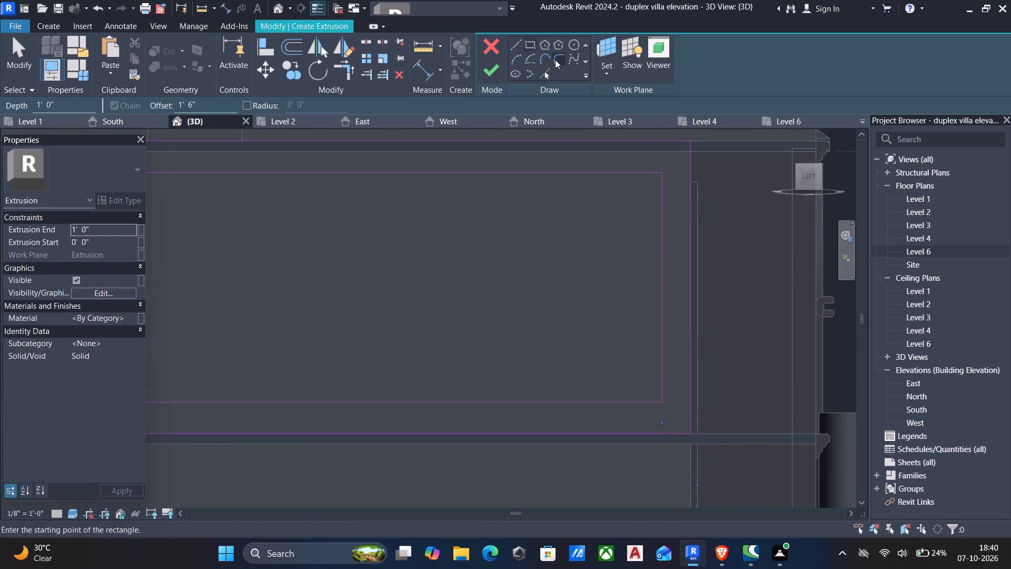
Round both upper corners of the inner rectangle with 2' 0" radius fillet arcs.
left_click(556, 61)
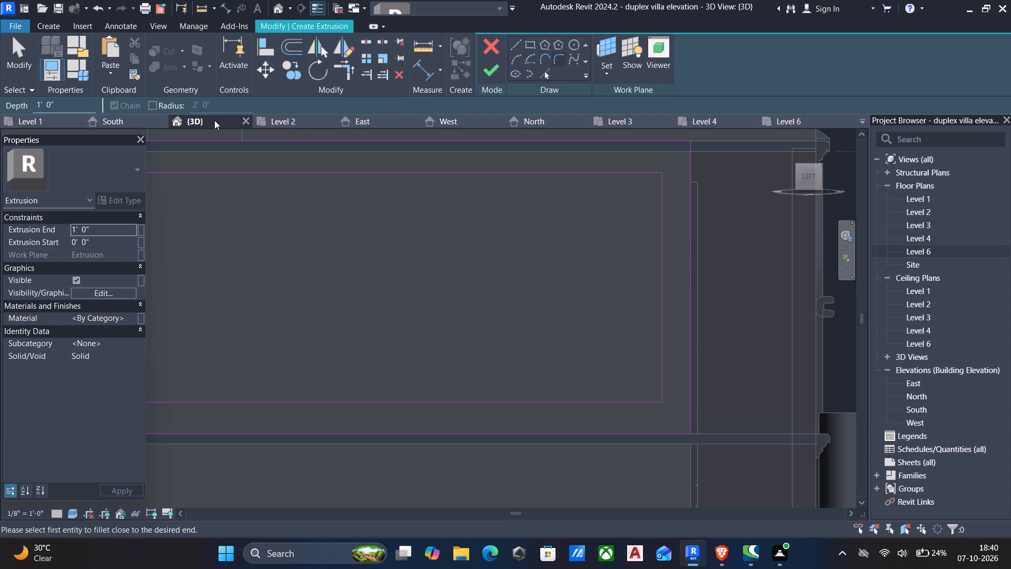
left_click(152, 104)
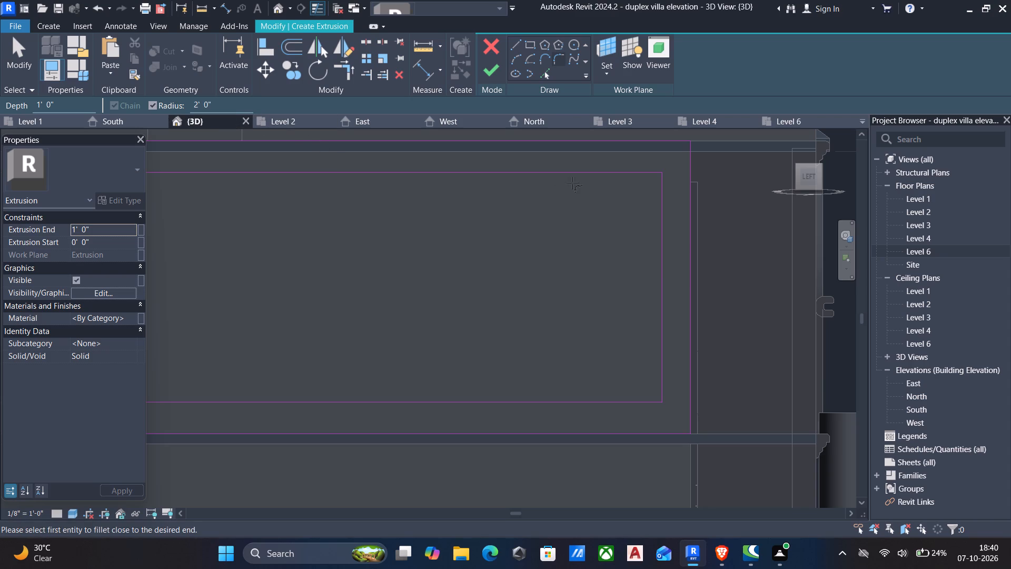
left_click(571, 174)
left_click(662, 209)
scroll(589, 287, "down", 2)
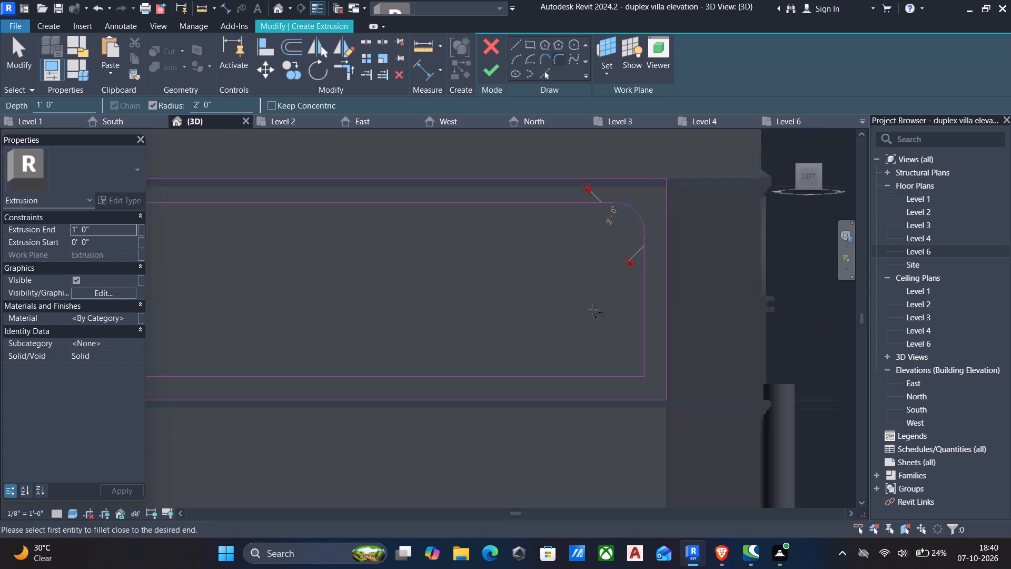
scroll(593, 310, "down", 2)
middle_click_drag(582, 354, 769, 359)
scroll(391, 364, "down", 2)
middle_click_drag(408, 365, 522, 388)
scroll(214, 260, "up", 2)
left_click(312, 304)
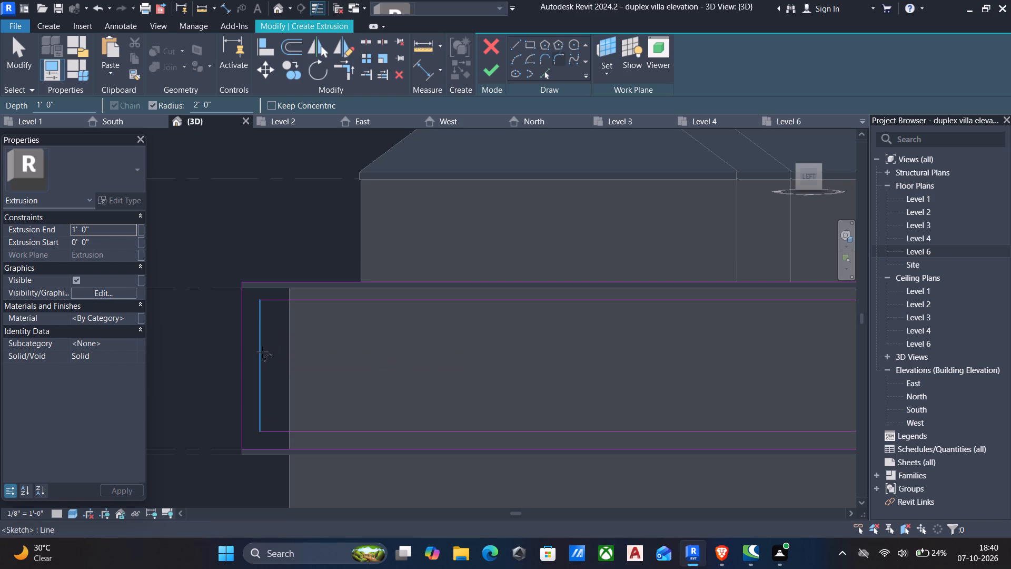
left_click(262, 352)
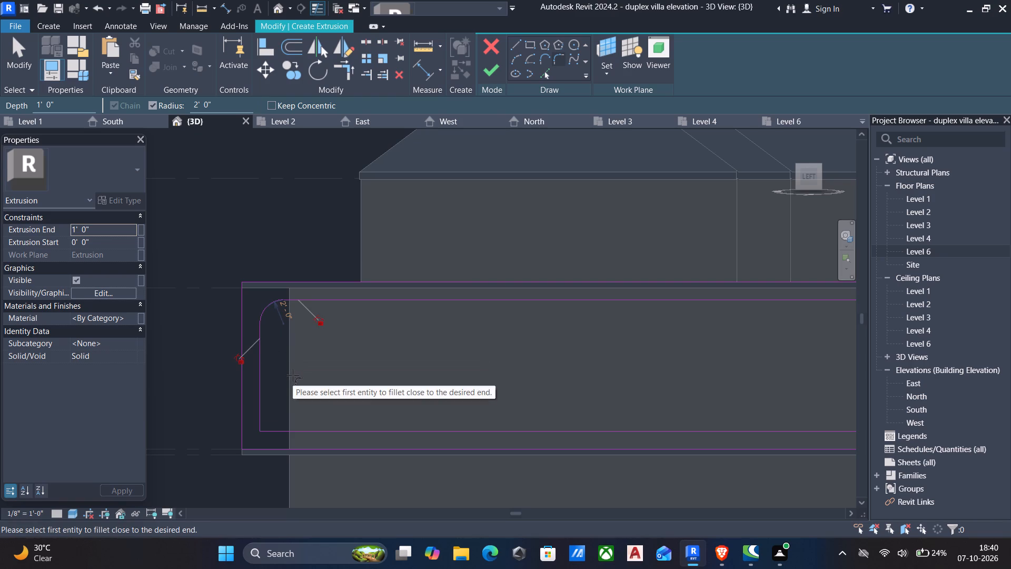
key("Escape")
key("Escape")
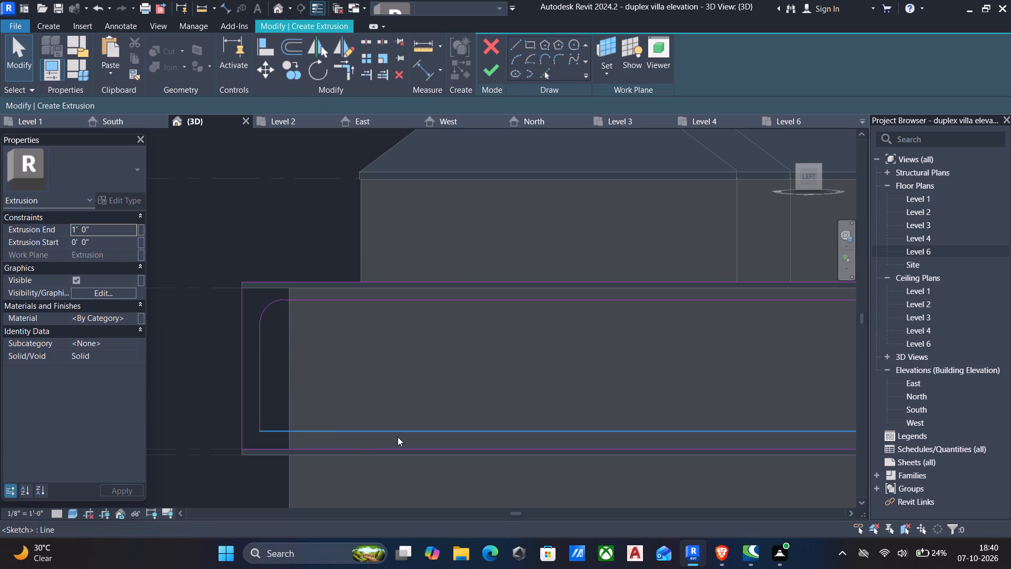
Split the bottom line of the inner rectangle and the bottom line of the outer rectangle near the rear end.
type("sl")
left_click(443, 428)
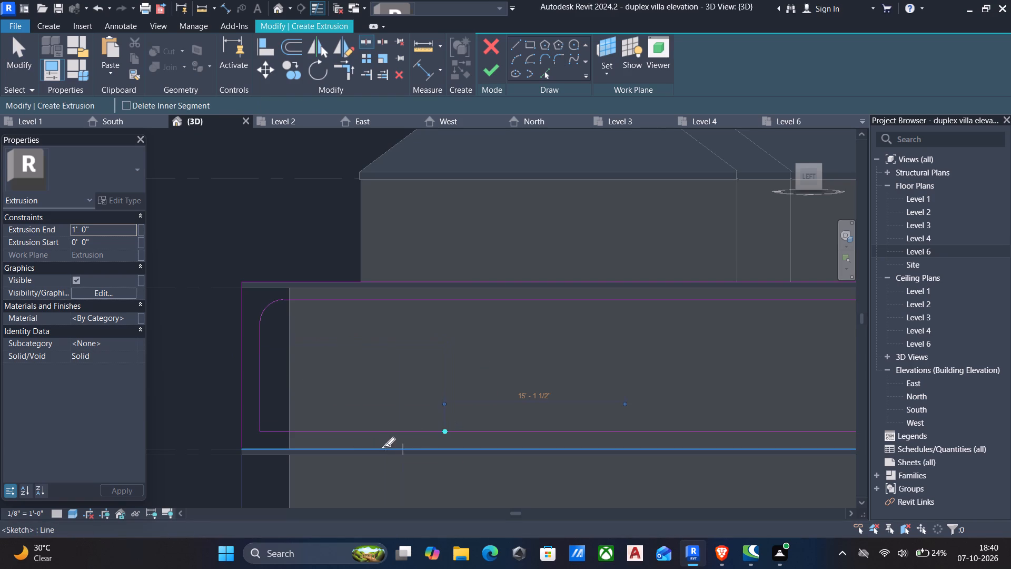
left_click(368, 452)
key("Escape")
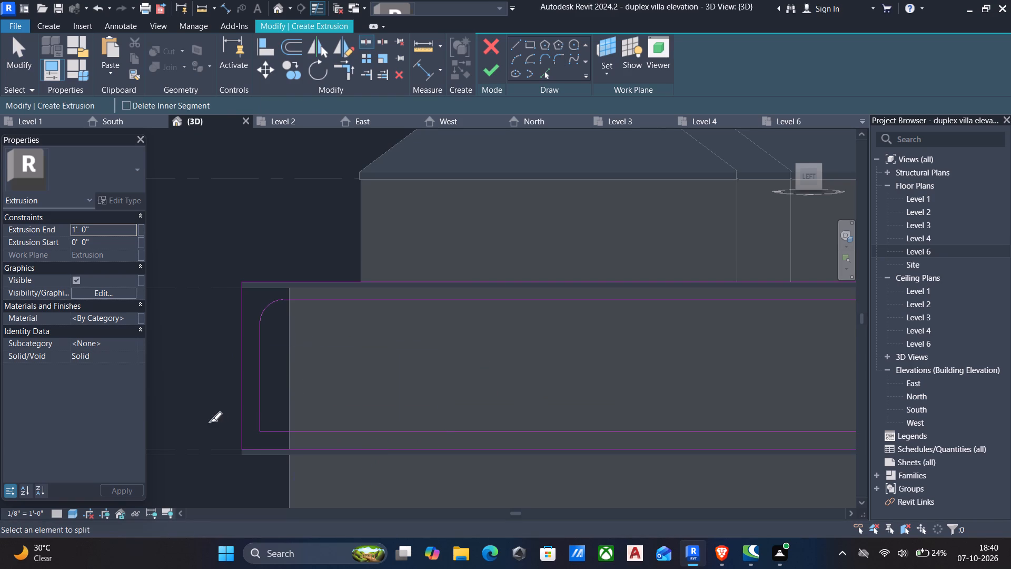
key("Escape")
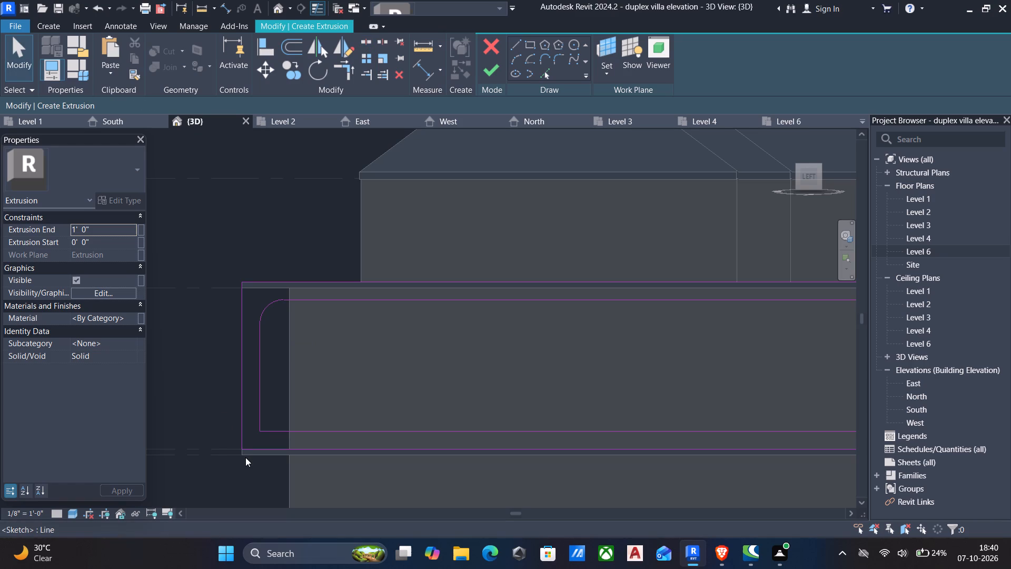
Trim the outer bottom line segments to the inner rectangle's two vertical sides, extending both sides down to form the legs.
type("tr")
left_click(253, 453)
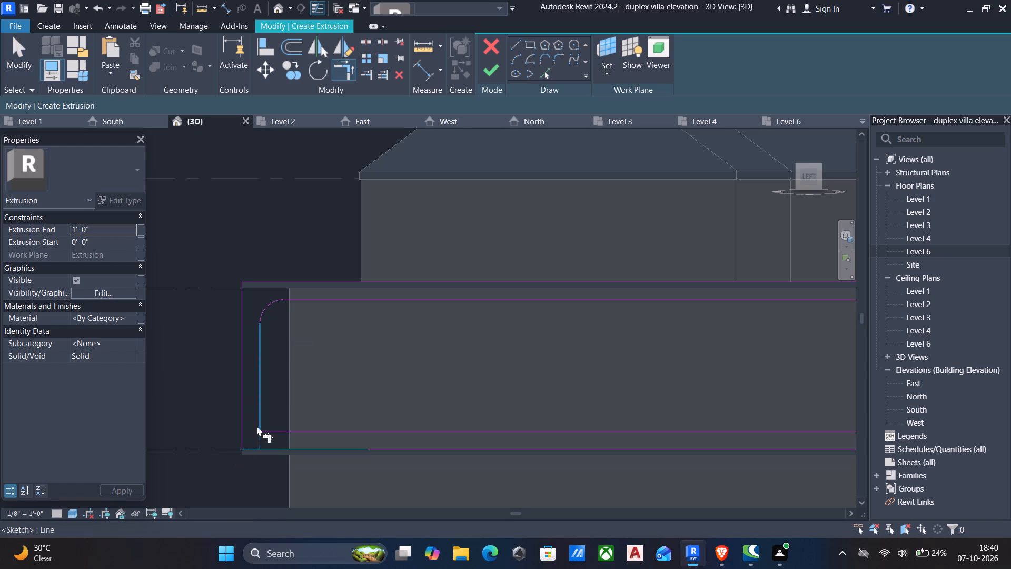
left_click(259, 413)
scroll(298, 449, "down", 2)
middle_click_drag(254, 452, 155, 425)
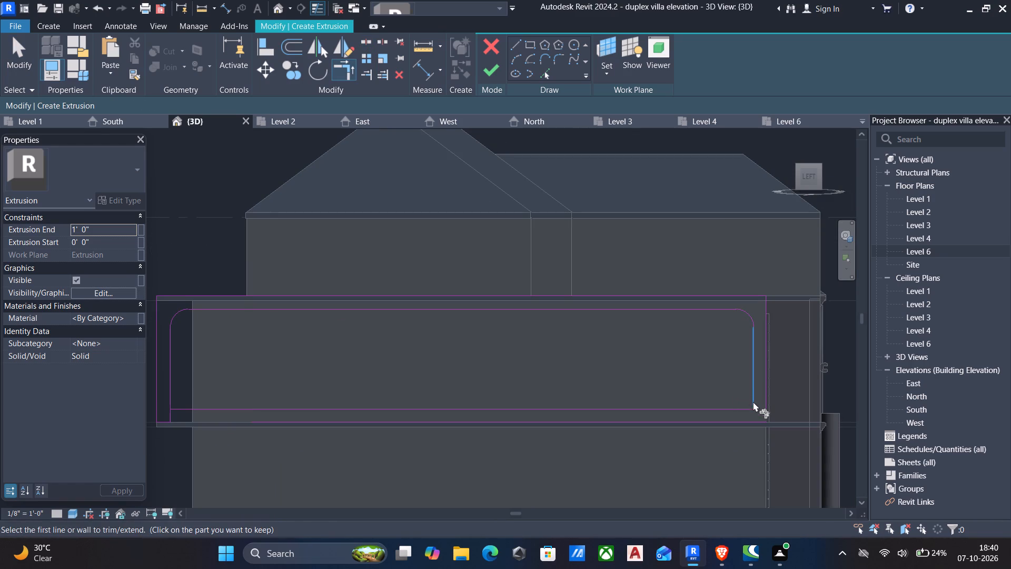
left_click(757, 421)
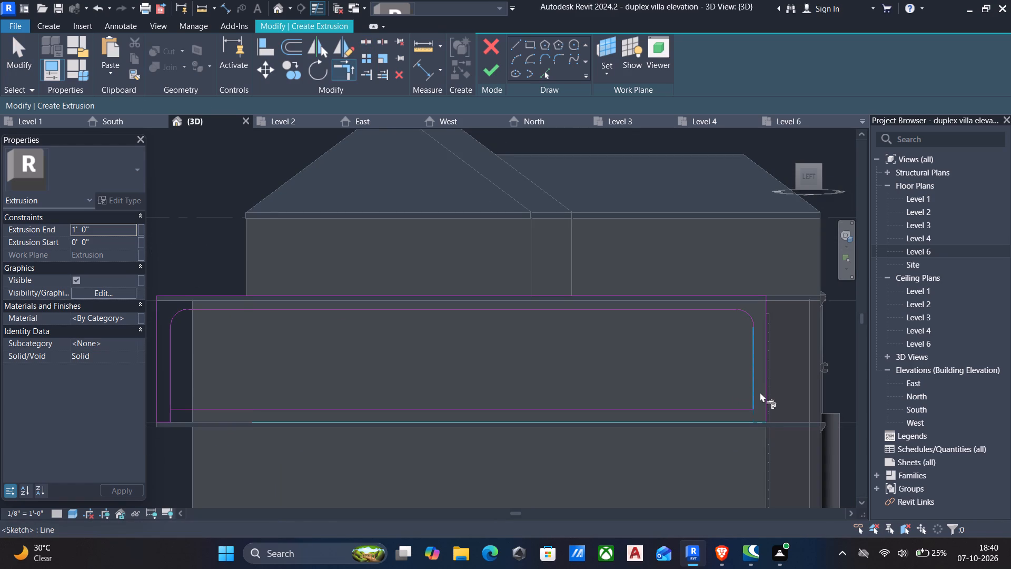
left_click(756, 390)
key("Escape")
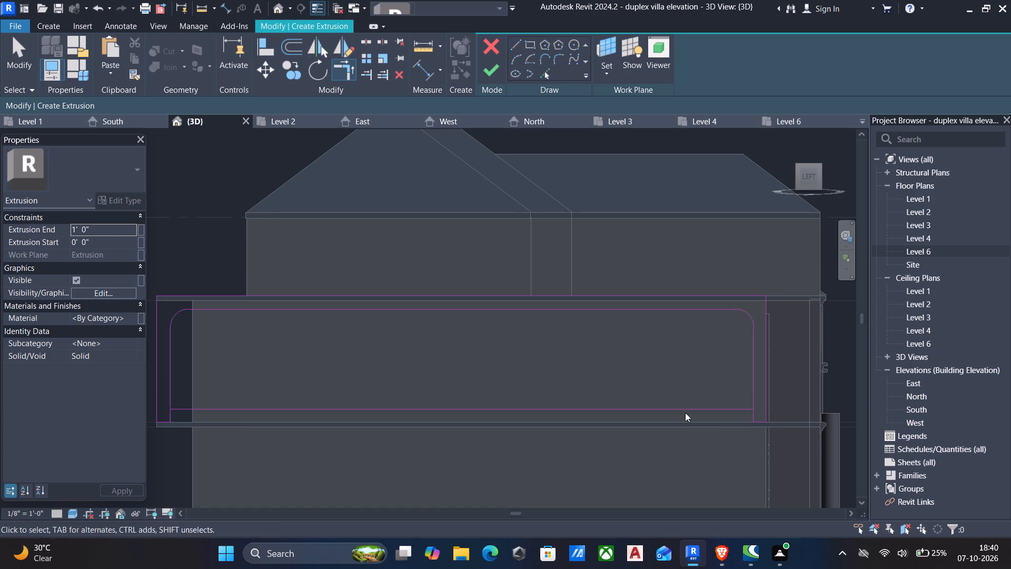
Delete both leftover segments of the inner rectangle's bottom line and finish the frame extrusion sketch.
left_click(671, 406)
key("Delete")
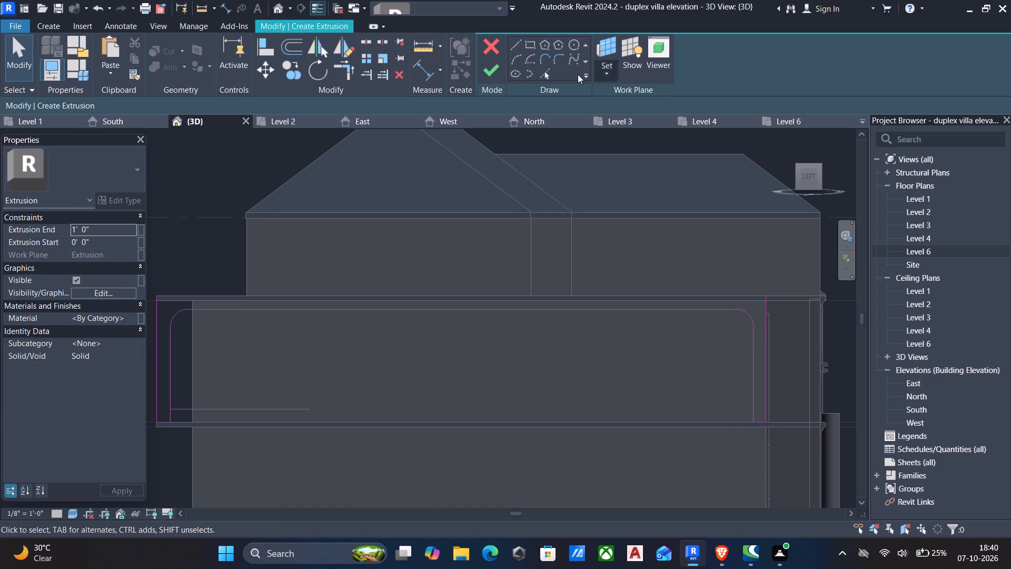
left_click(492, 71)
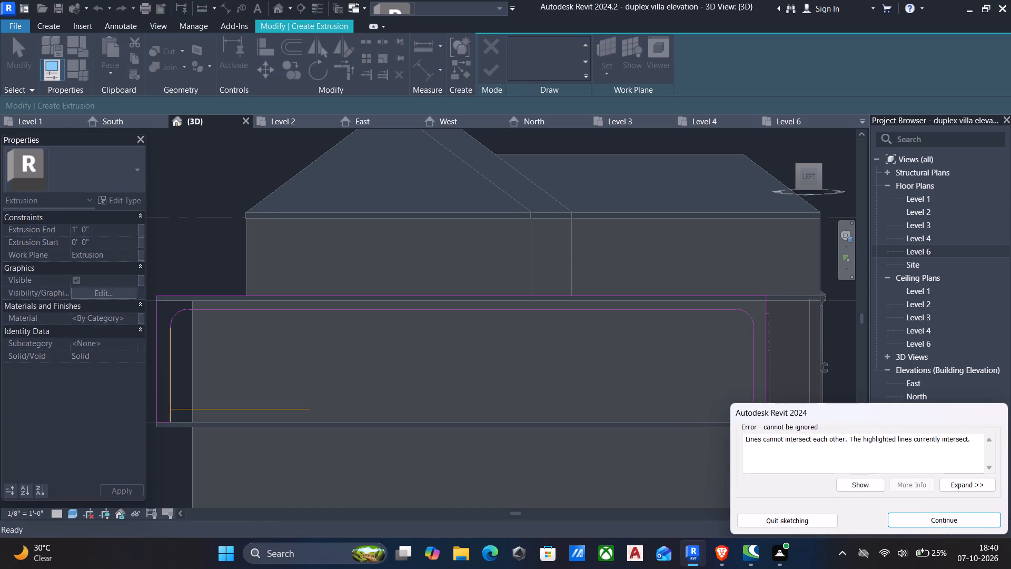
left_click(920, 516)
type("tr")
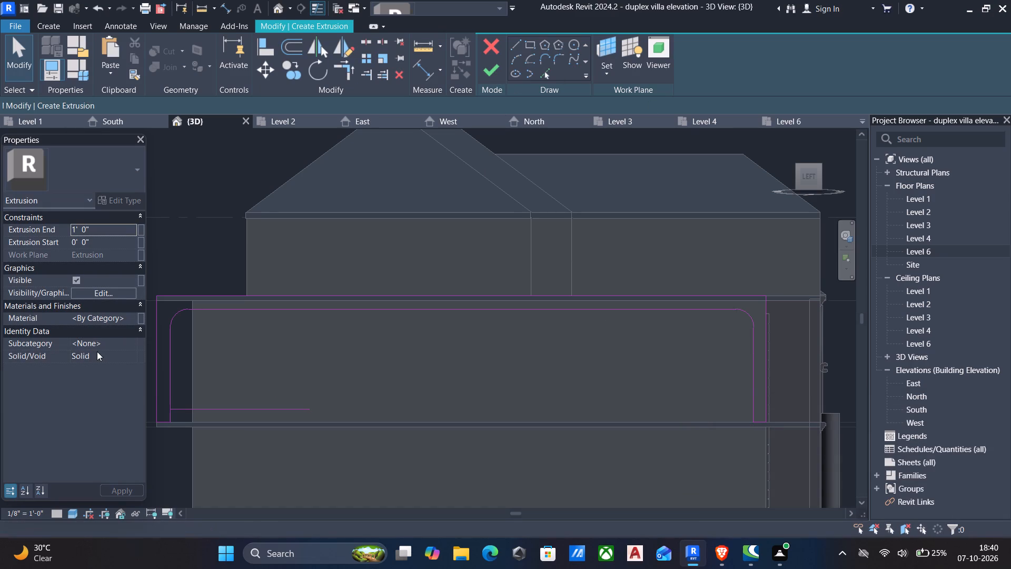
left_click(169, 391)
scroll(161, 423, "up", 3)
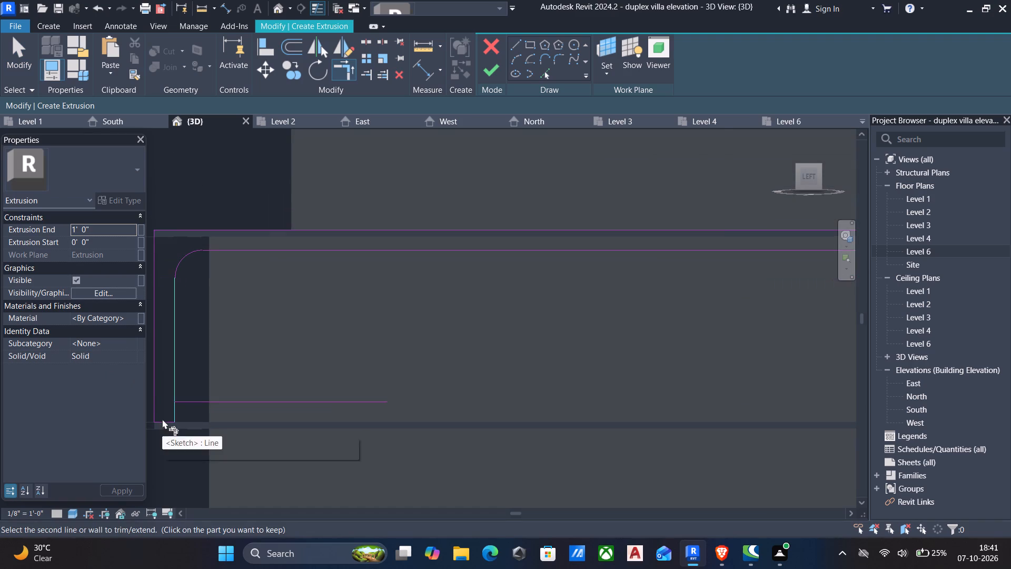
left_click(162, 419)
left_click(264, 407)
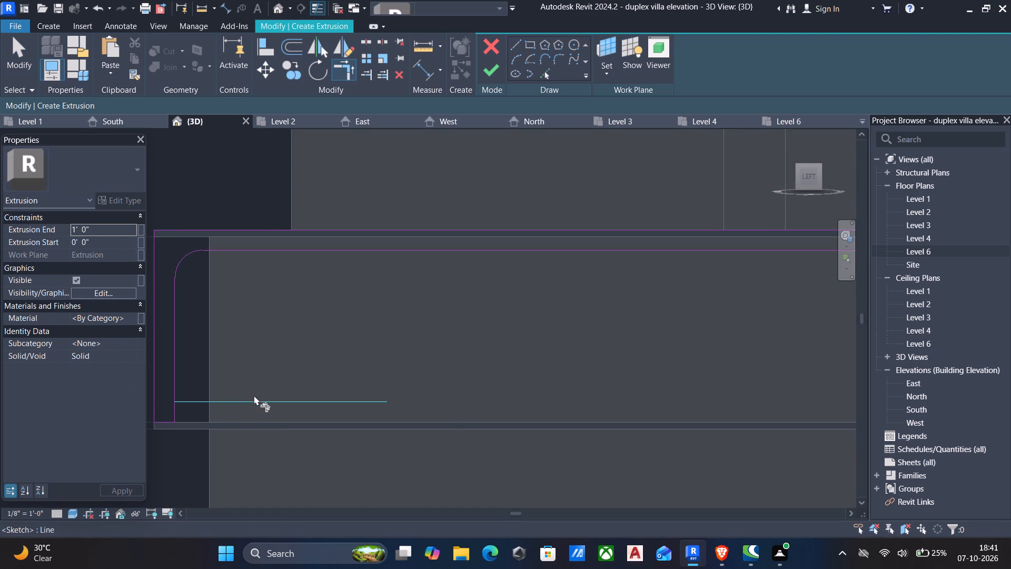
key("Escape")
left_click_drag(277, 408, 282, 417)
left_click(279, 398)
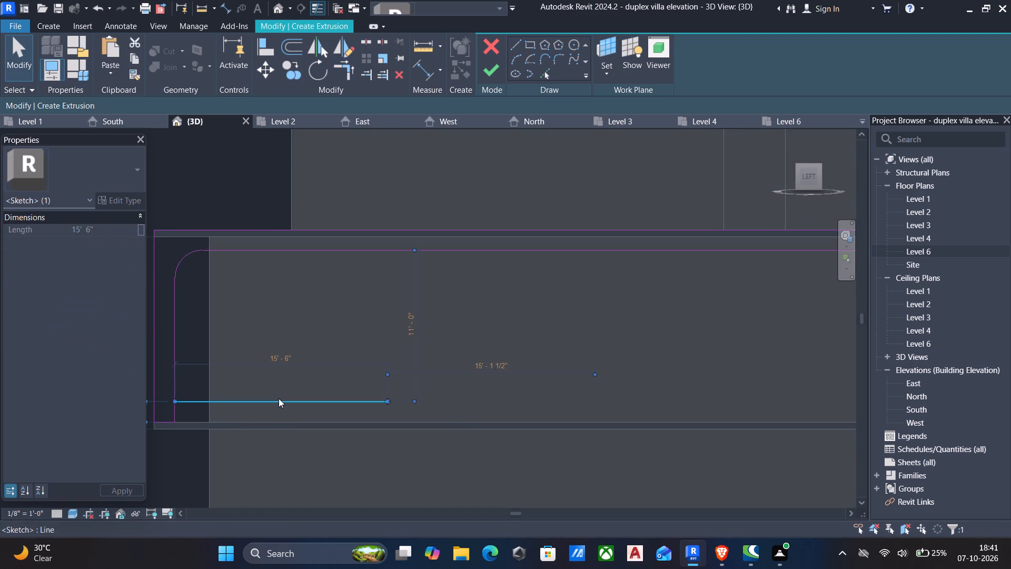
key("Delete")
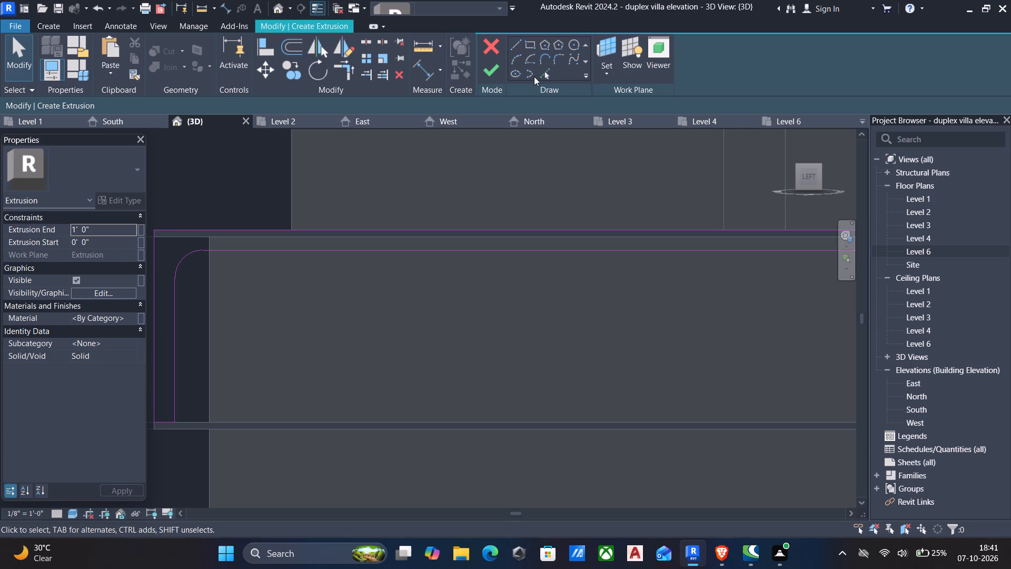
left_click(491, 70)
In the back view, stretch the frame extrusion's outer face just beyond the lower frame's outer leg, and bring its inner face to that leg's outer edge.
scroll(544, 185, "down", 5)
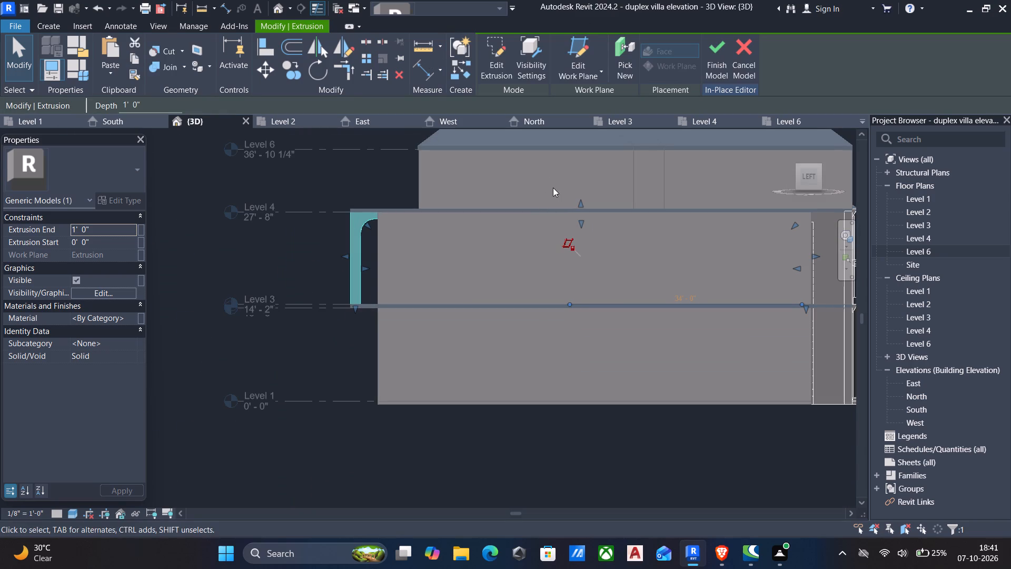
scroll(555, 187, "down", 2)
middle_click_drag(546, 201, 329, 209, "shift")
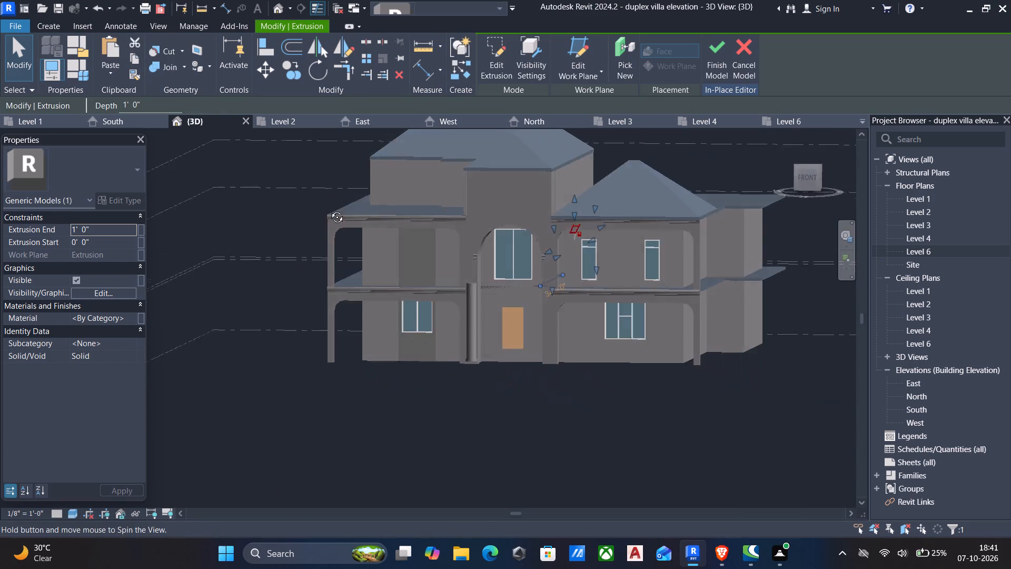
middle_click_drag(329, 209, 708, 254, "shift")
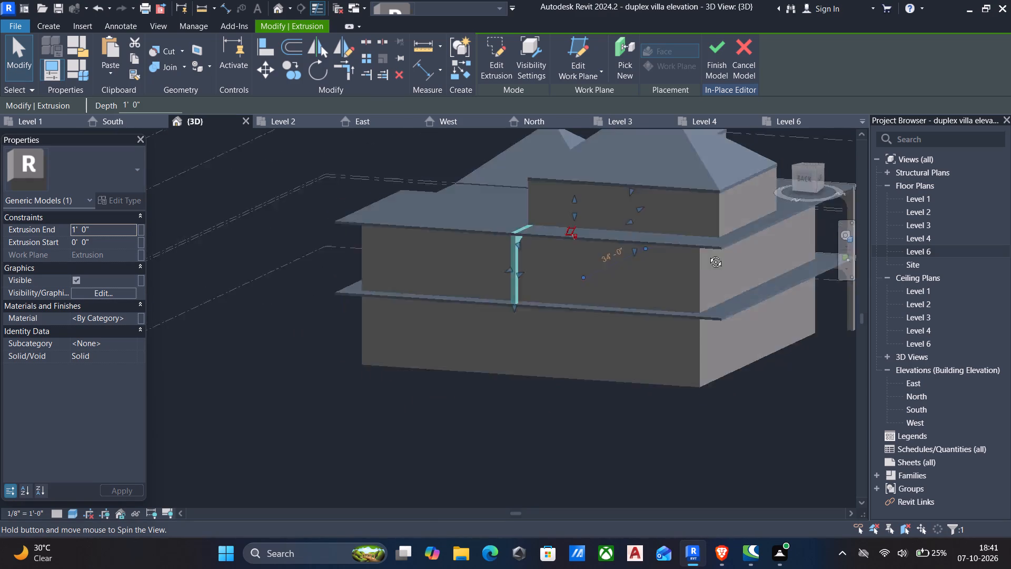
middle_click_drag(708, 254, 746, 258, "shift")
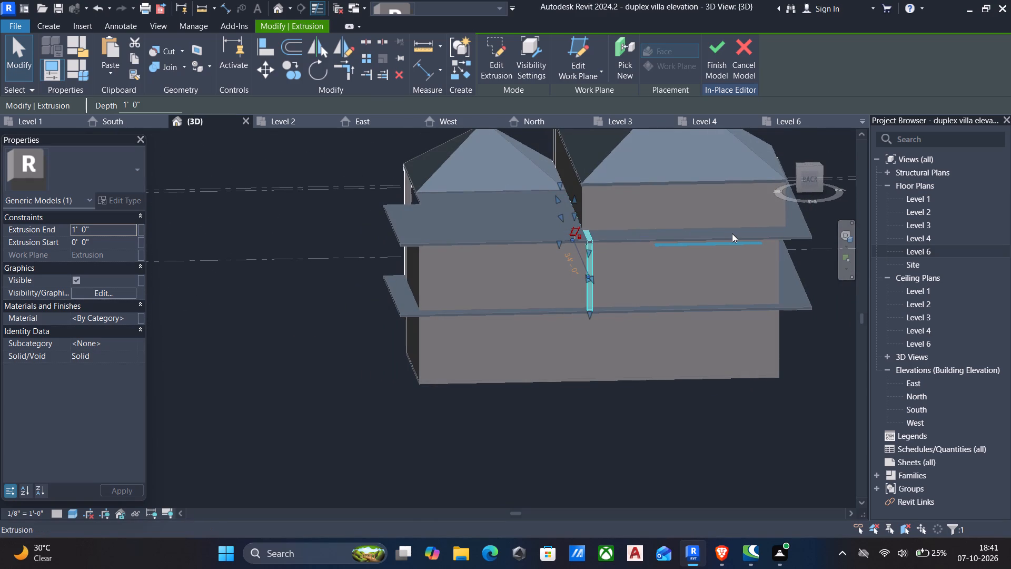
scroll(646, 227, "down", 2)
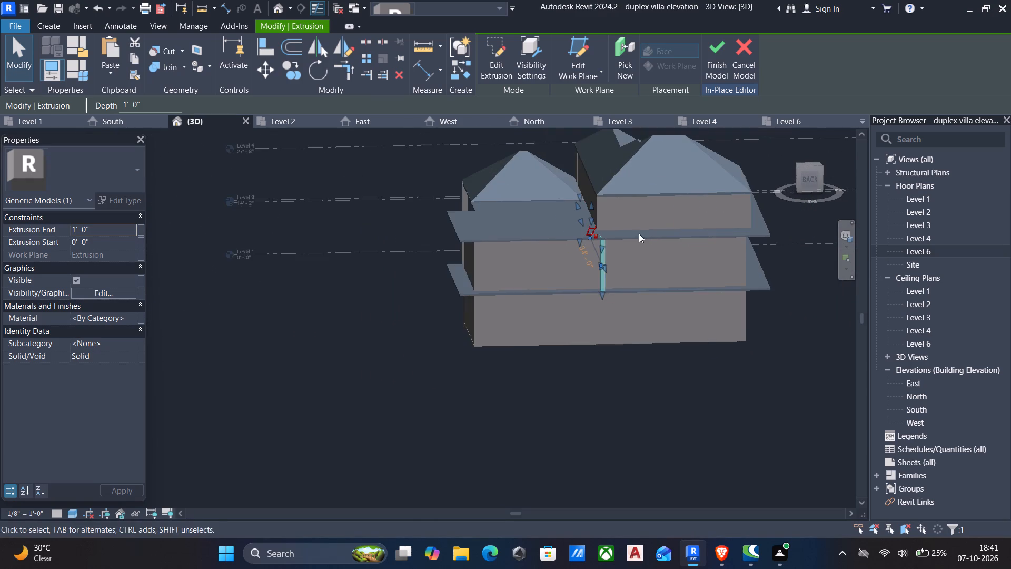
middle_click_drag(636, 236, 580, 210)
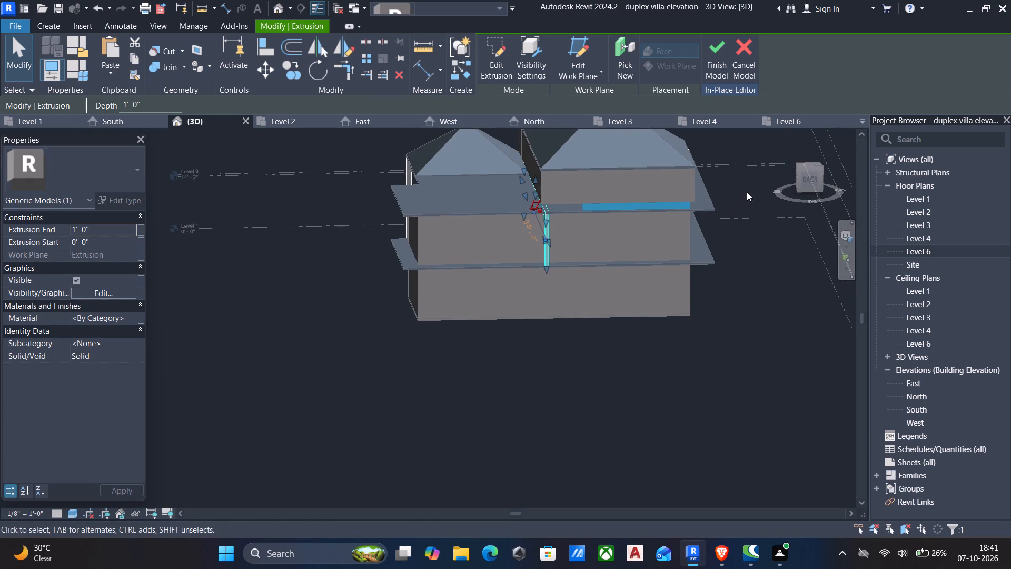
left_click(806, 179)
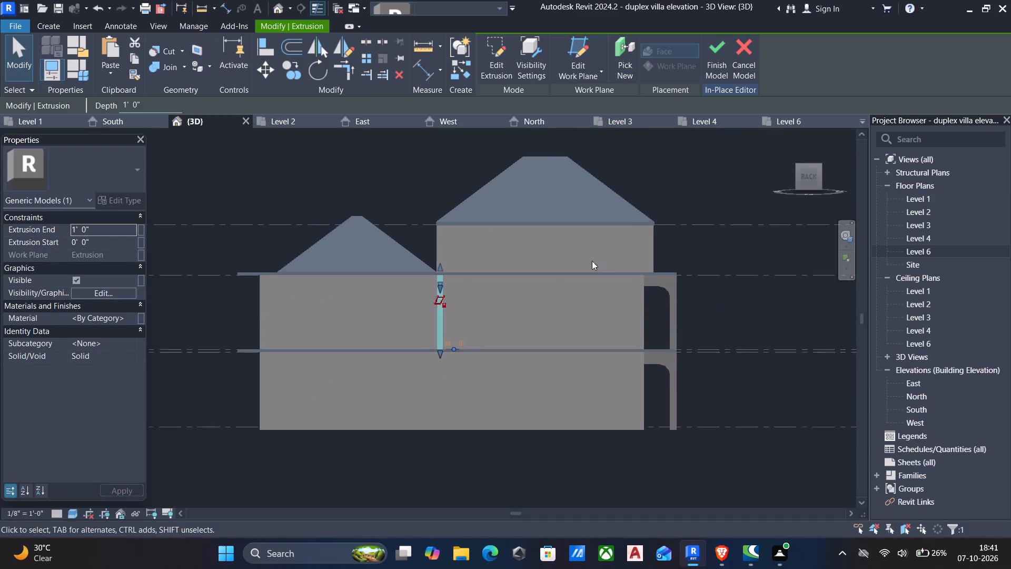
scroll(467, 345, "up", 5)
key("Escape")
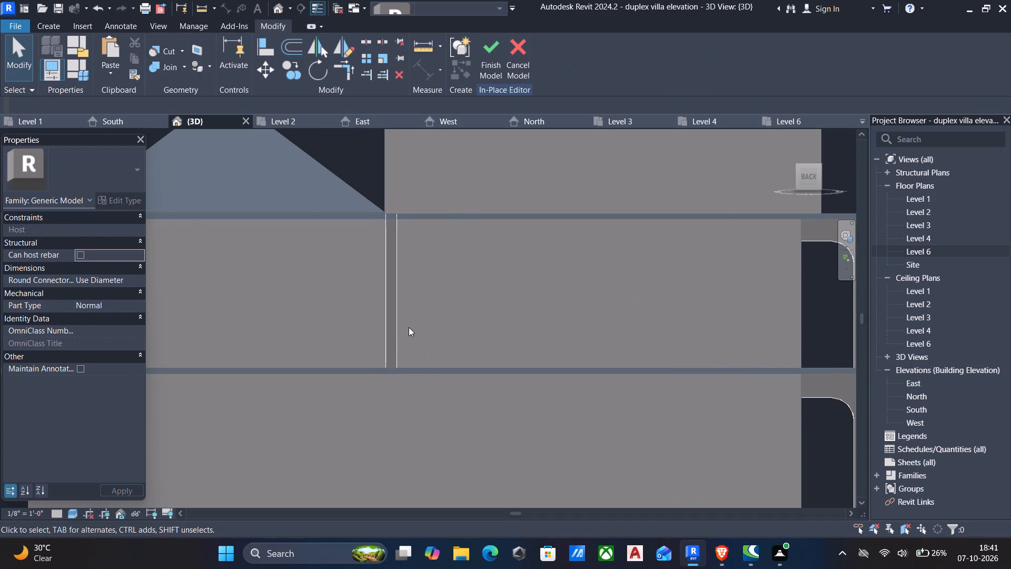
left_click(395, 326)
left_click_drag(406, 289, 506, 294)
scroll(506, 294, "down", 2)
left_click_drag(506, 294, 662, 276)
middle_click_drag(507, 294, 395, 289)
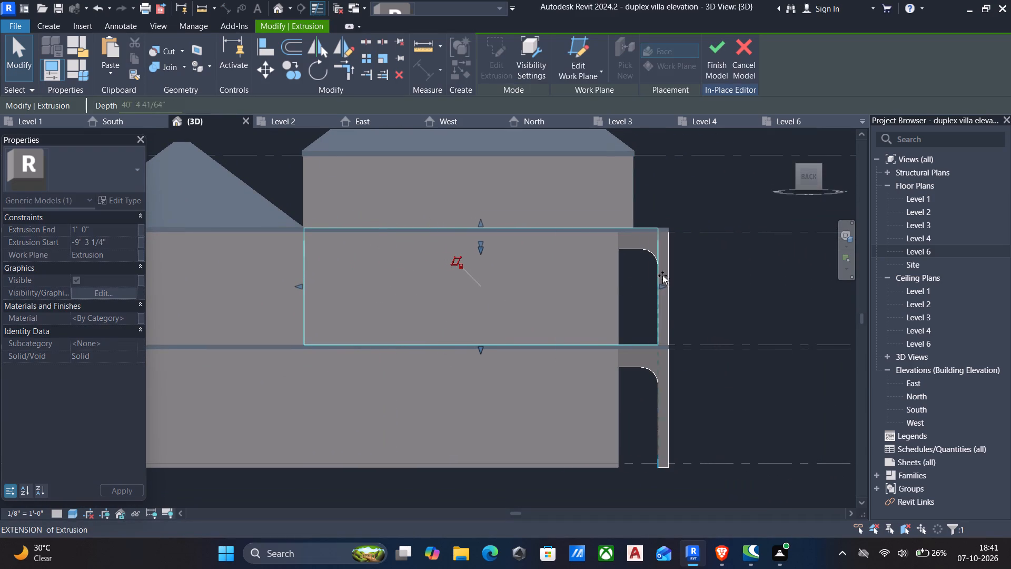
left_click_drag(662, 276, 678, 272)
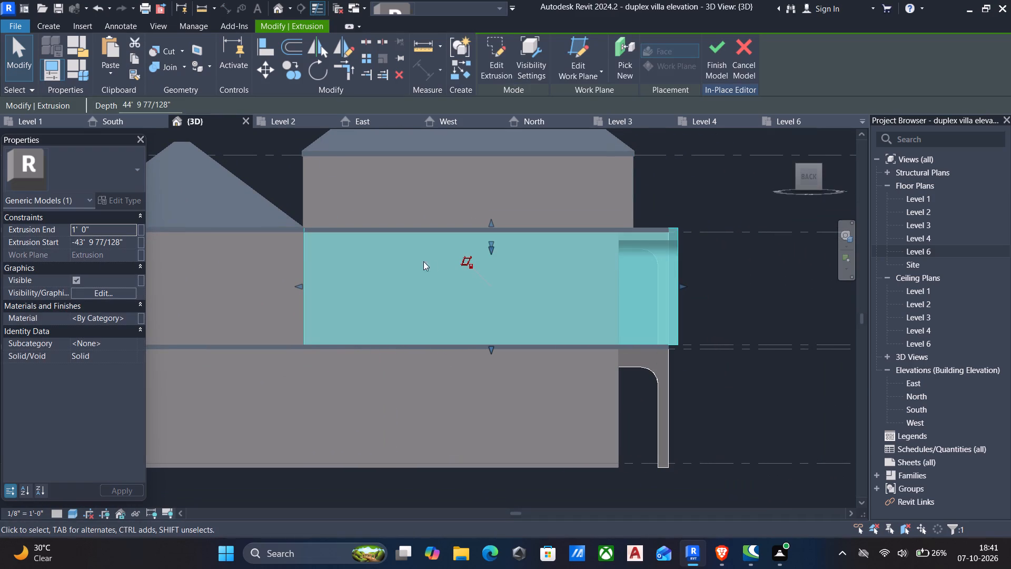
left_click_drag(304, 285, 646, 281)
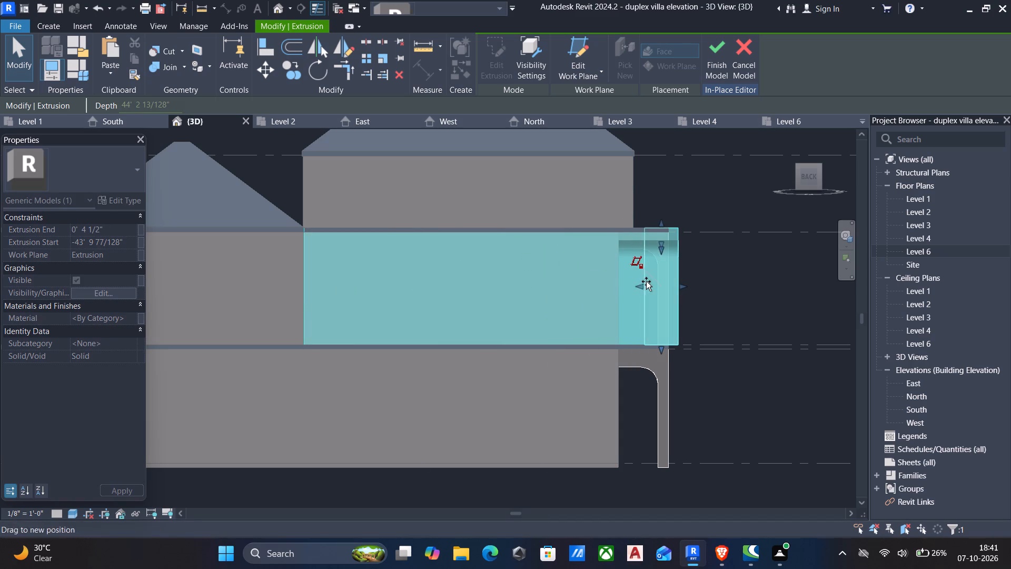
left_click_drag(646, 281, 670, 283)
Fine-tune the frame extrusion's outer face beside the leg and set the extrusion depth to 1' 0".
scroll(689, 283, "up", 9)
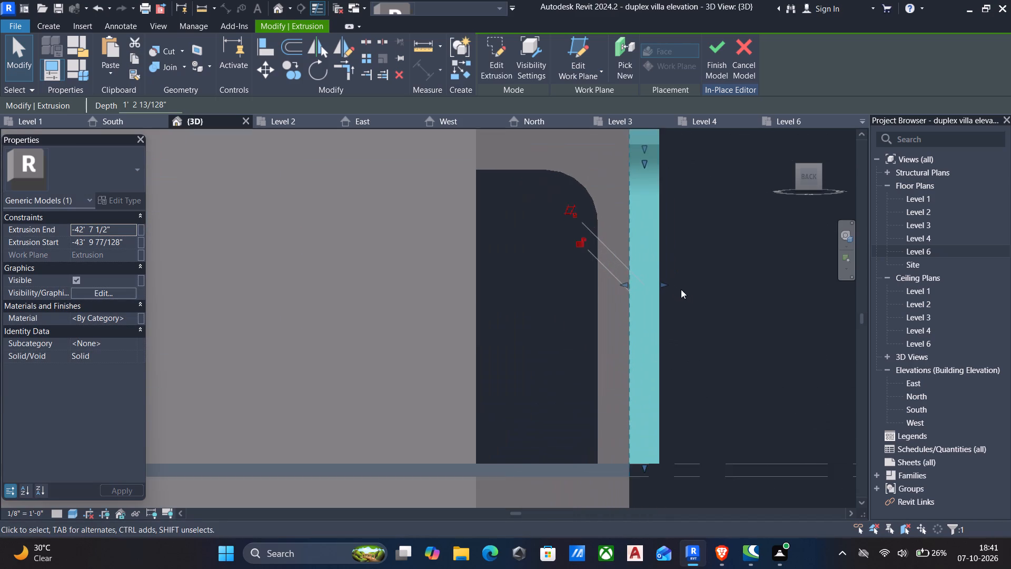
scroll(667, 282, "up", 1)
left_click_drag(665, 283, 656, 283)
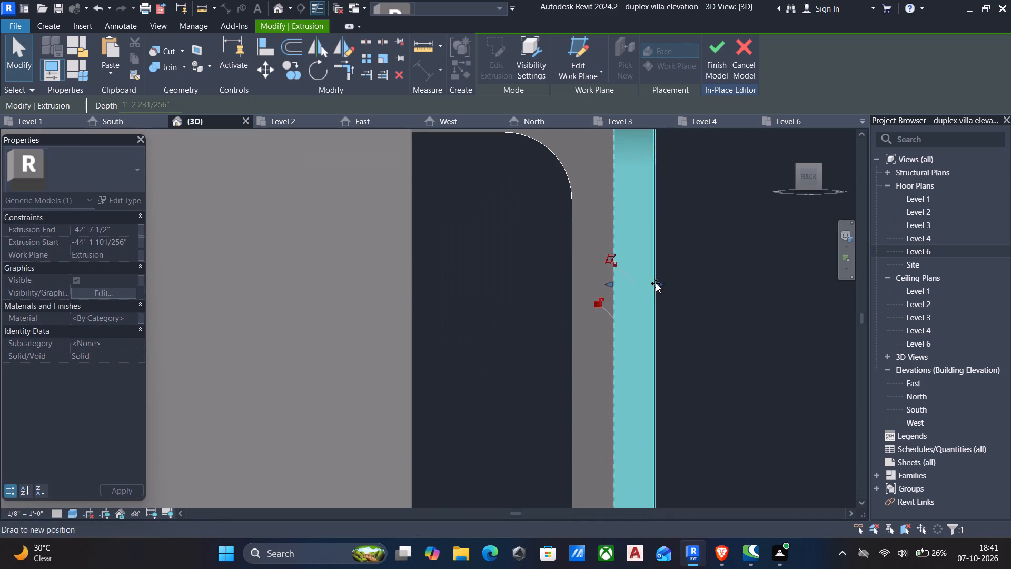
left_click_drag(656, 283, 642, 287)
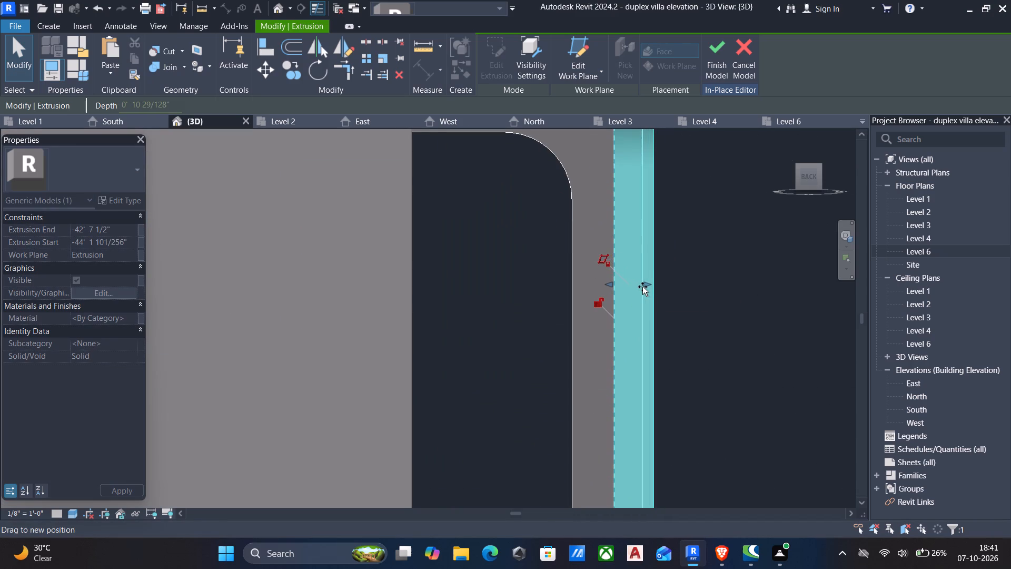
left_click_drag(642, 287, 651, 285)
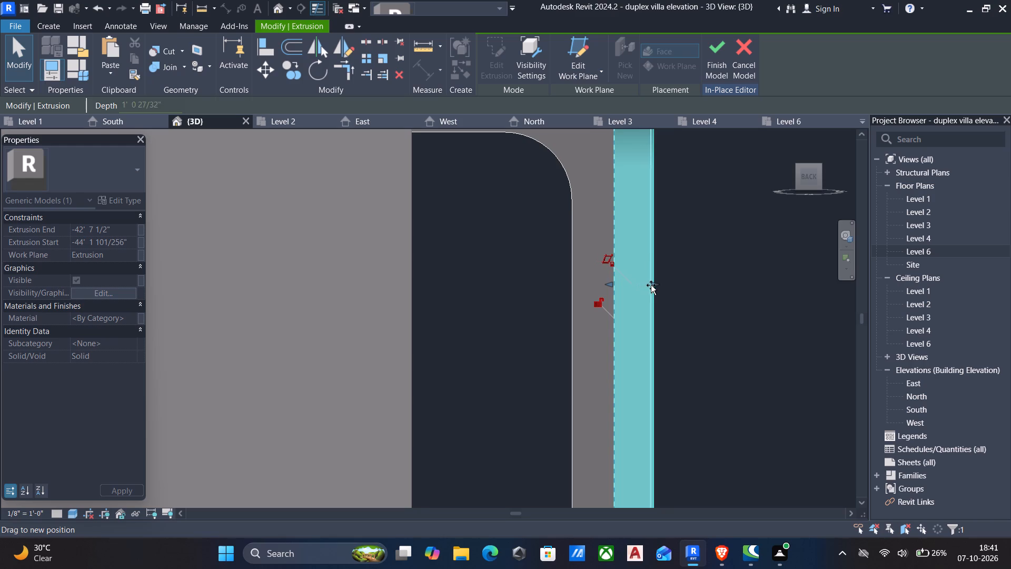
left_click_drag(651, 285, 653, 285)
left_click_drag(187, 105, 185, 105)
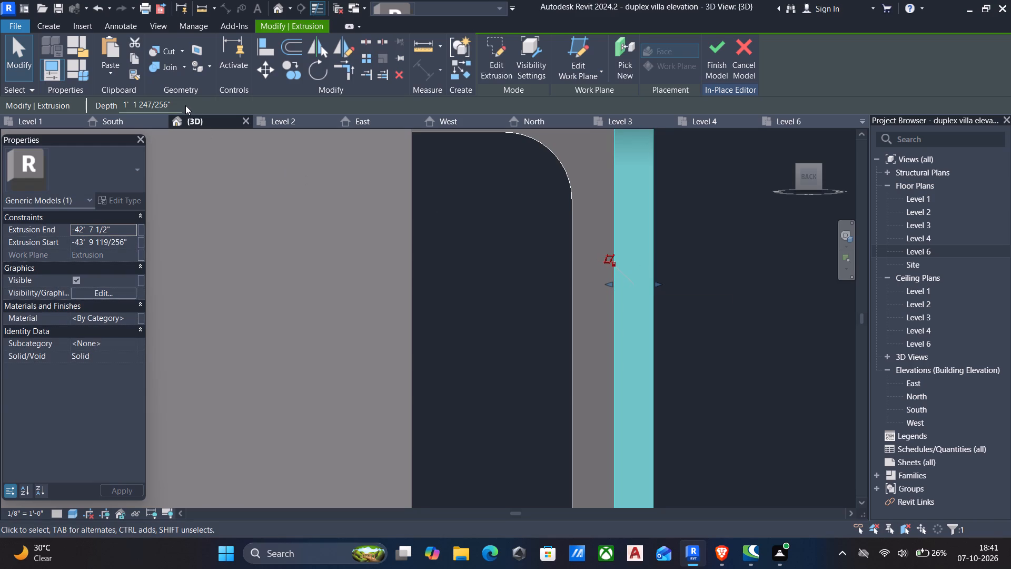
left_click_drag(185, 105, 179, 103)
left_click_drag(179, 103, 35, 80)
type("1'")
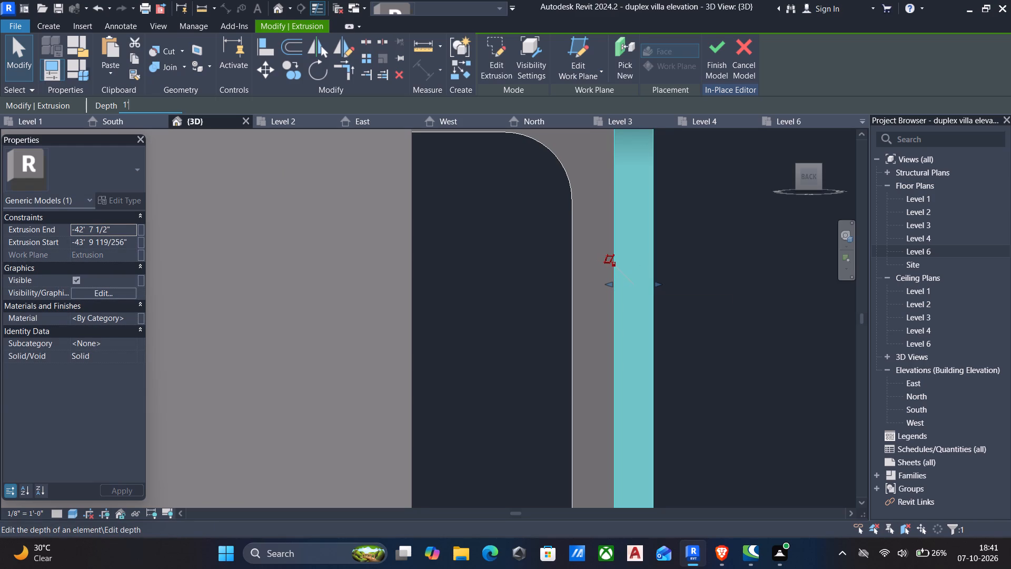
Examine the repositioned frame extrusion from the rear and left sides, checking how its legs meet the slabs and the front frame.
scroll(616, 191, "down", 5)
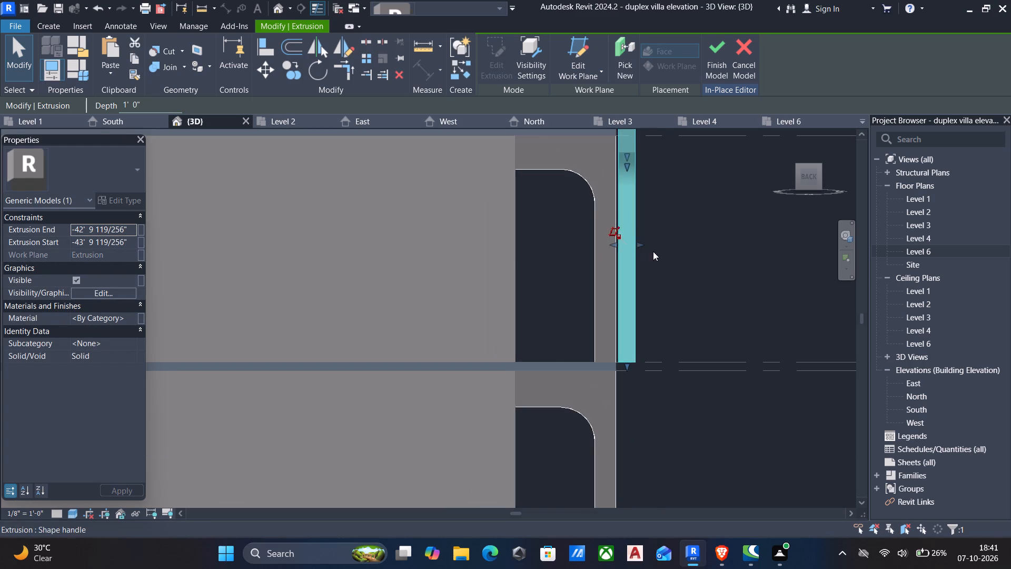
scroll(671, 252, "down", 2)
middle_click_drag(681, 259, 485, 323)
scroll(492, 317, "down", 3)
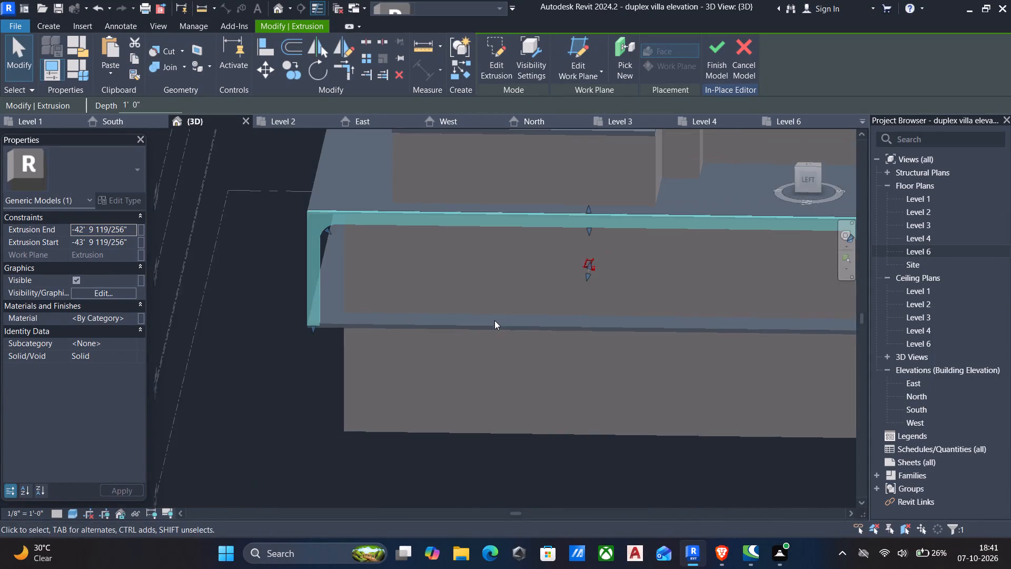
middle_click_drag(494, 320, 714, 313, "shift")
scroll(711, 312, "up", 6)
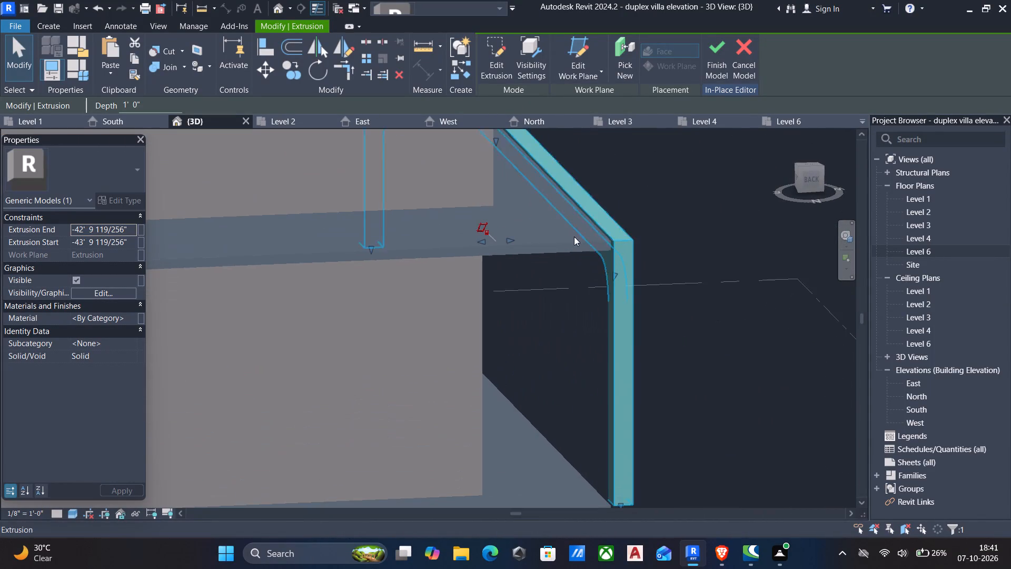
scroll(570, 232, "up", 4)
scroll(596, 261, "down", 4, "shift")
middle_click_drag(599, 273, 657, 264, "shift")
scroll(650, 258, "down", 4)
middle_click_drag(594, 352, 647, 325)
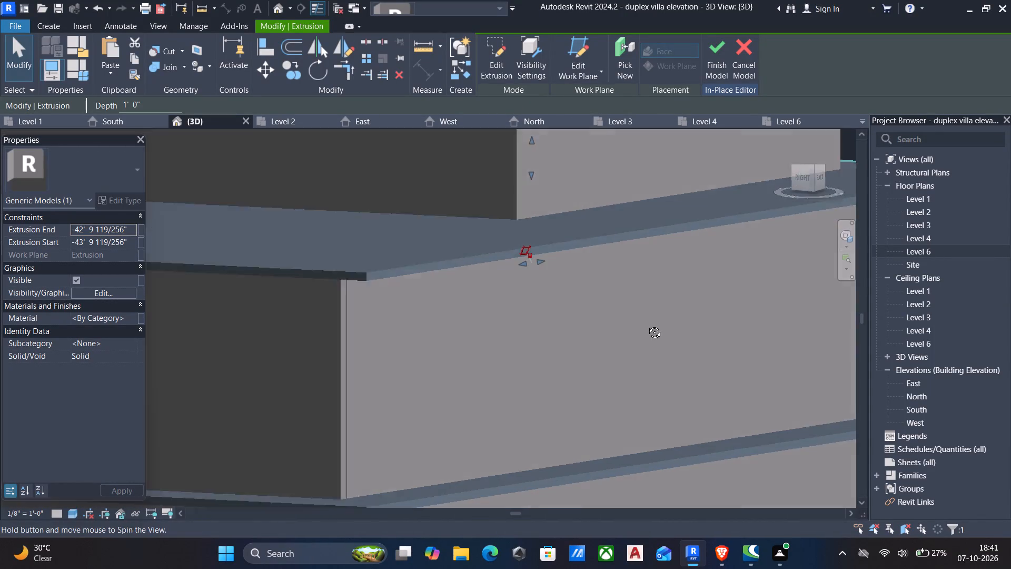
middle_click_drag(647, 325, 648, 323)
scroll(642, 306, "down", 5)
middle_click_drag(639, 312, 633, 334)
middle_click_drag(632, 348, 651, 343)
middle_click_drag(654, 335, 601, 347, "shift")
scroll(654, 335, "down", 1, "shift")
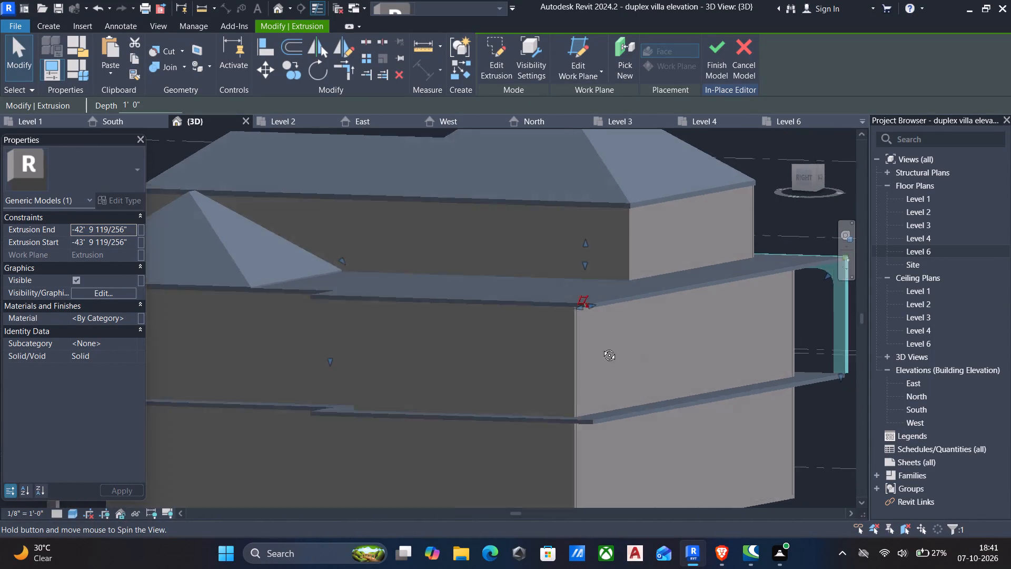
middle_click_drag(601, 347, 444, 344, "shift")
middle_click_drag(559, 350, 373, 344)
scroll(576, 336, "down", 3)
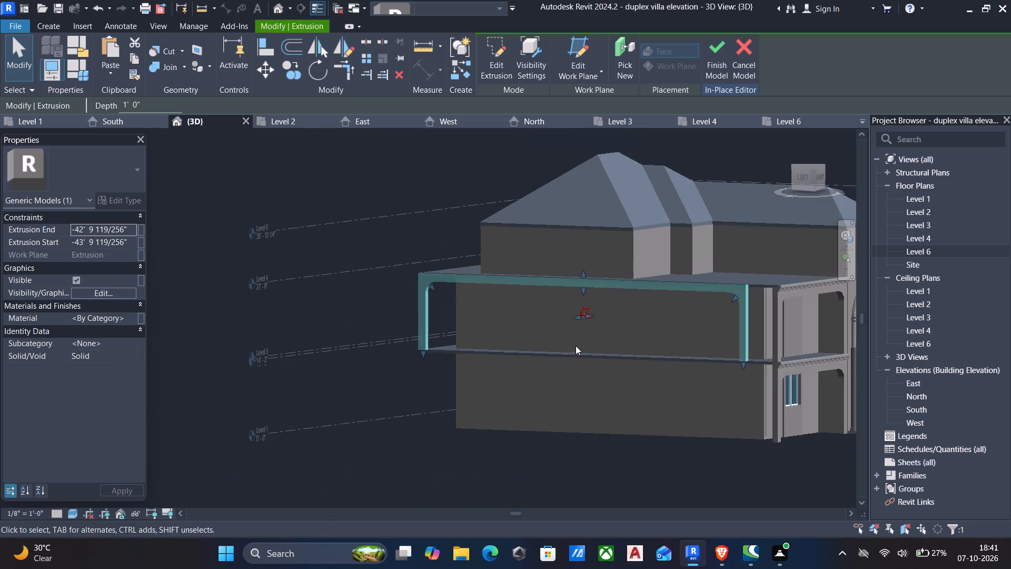
middle_click_drag(599, 350, 641, 372, "shift")
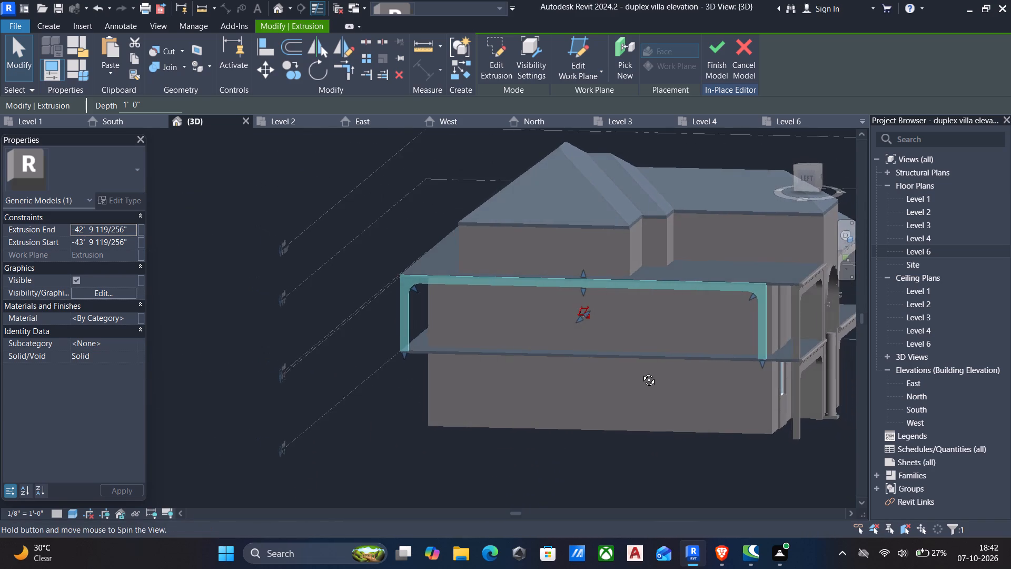
middle_click_drag(641, 372, 660, 369, "shift")
scroll(663, 367, "up", 6)
scroll(655, 356, "down", 1)
middle_click_drag(651, 358, 458, 333)
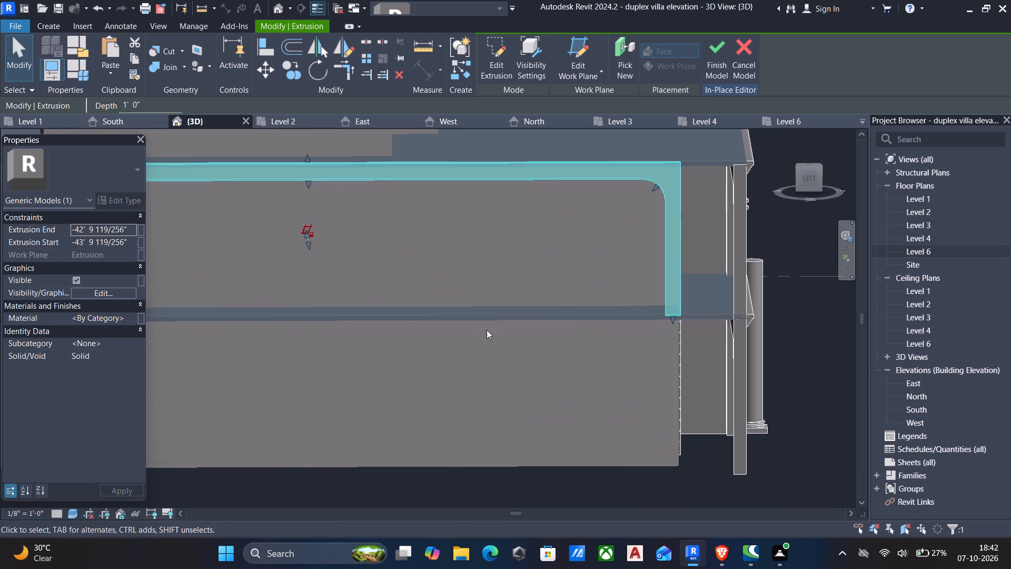
Edit the frame extrusion's sketch and move its front outer vertical line forward to the facade's front edge, 7' 4 1/2" from the inner line.
left_click(493, 54)
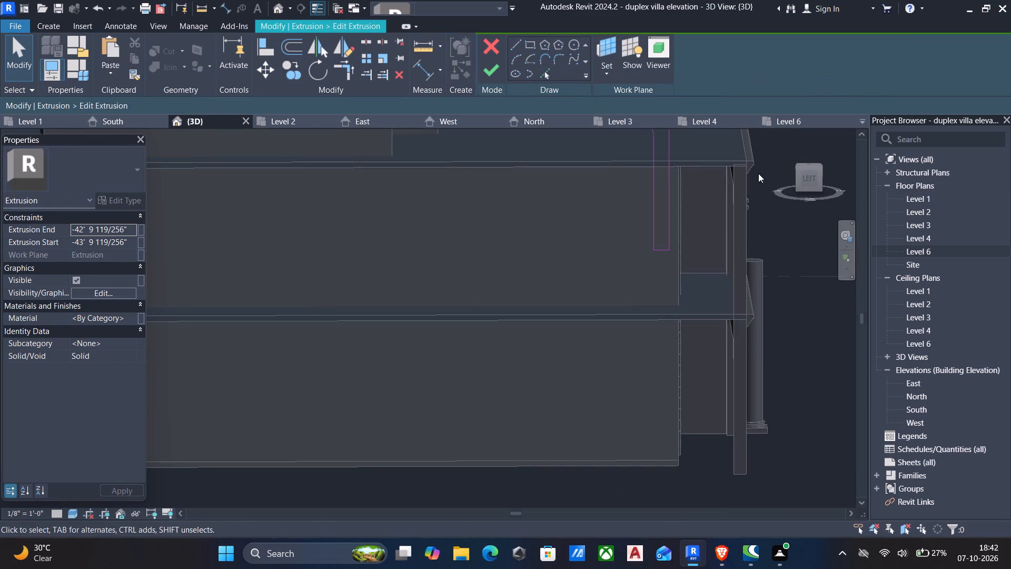
left_click(805, 178)
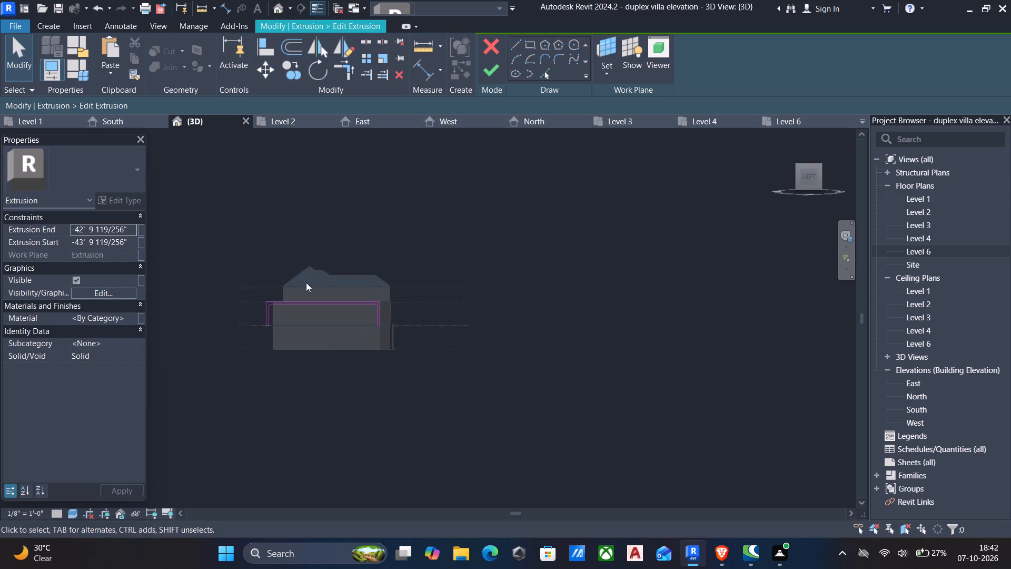
scroll(429, 344, "up", 5)
scroll(425, 251, "up", 5)
scroll(474, 291, "up", 5)
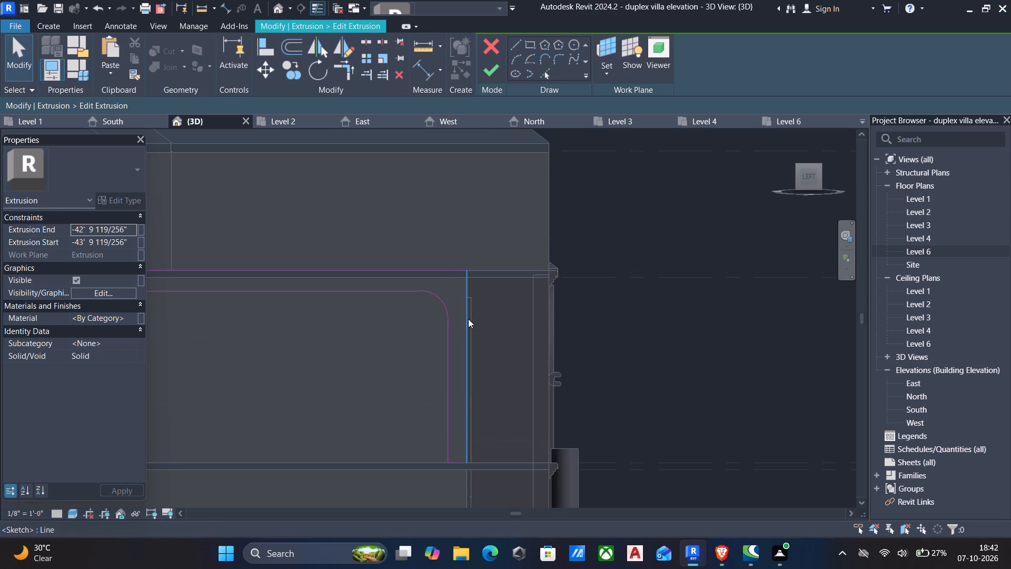
left_click(468, 319)
key("Right")
key("Right")
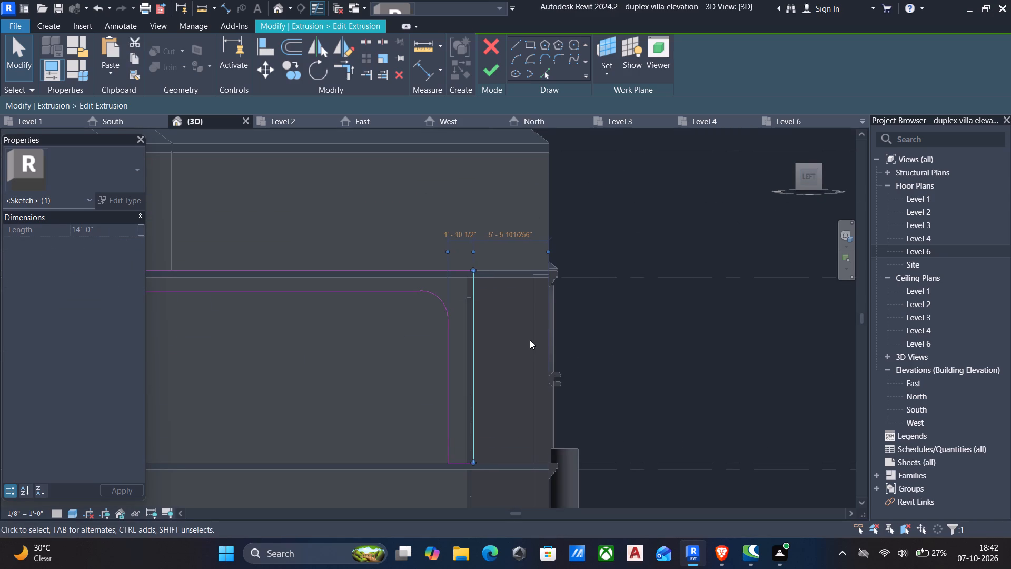
key("Right")
key("Right")
key("Right")
key("Right")
key("Right")
key("Right")
key("Right")
key("Right")
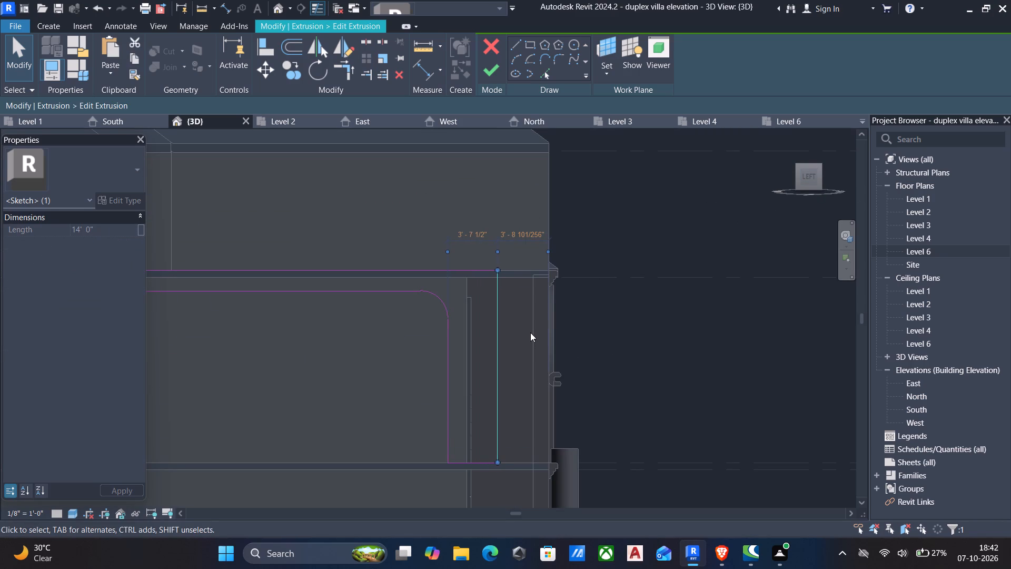
key("Right")
key("Right")
key("Right")
key("Right")
key("Right")
key("Right")
key("Right")
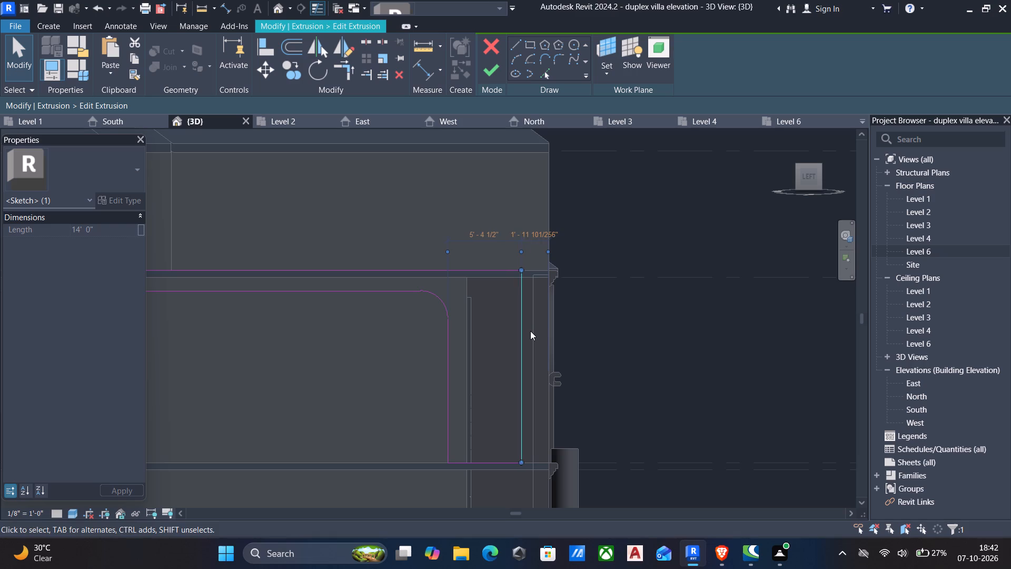
key("Right")
key("Right")
key("Right")
key("Right")
key("Right")
key("Right")
key("Right")
key("Right")
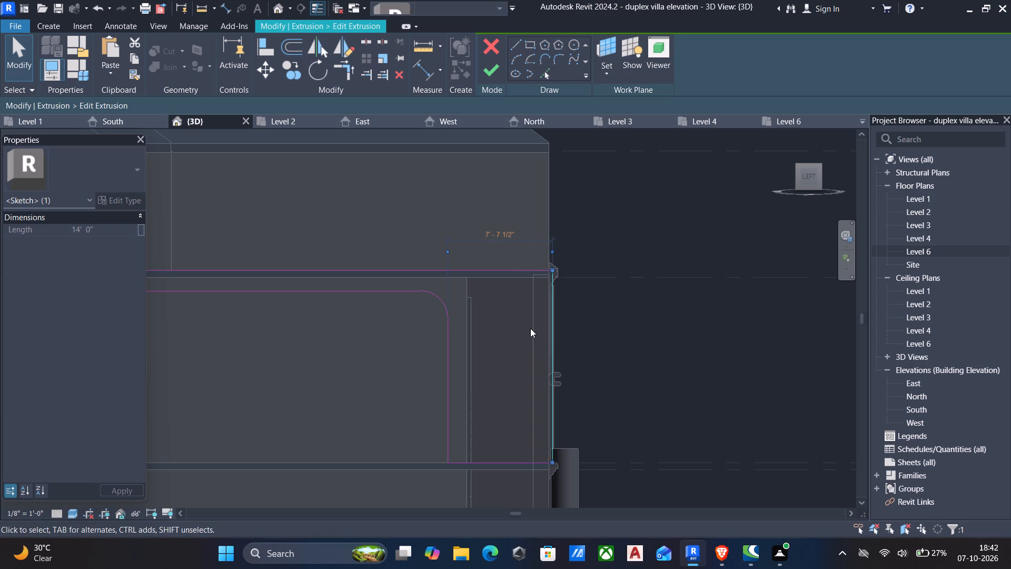
scroll(530, 328, "up", 5)
key("Left")
key("Left")
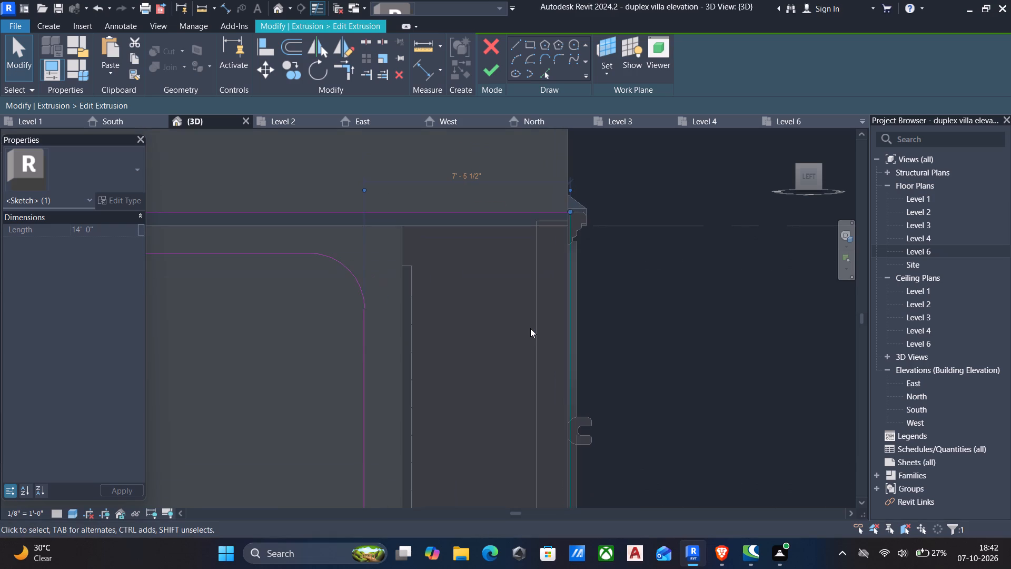
key("Left")
scroll(530, 328, "up", 1)
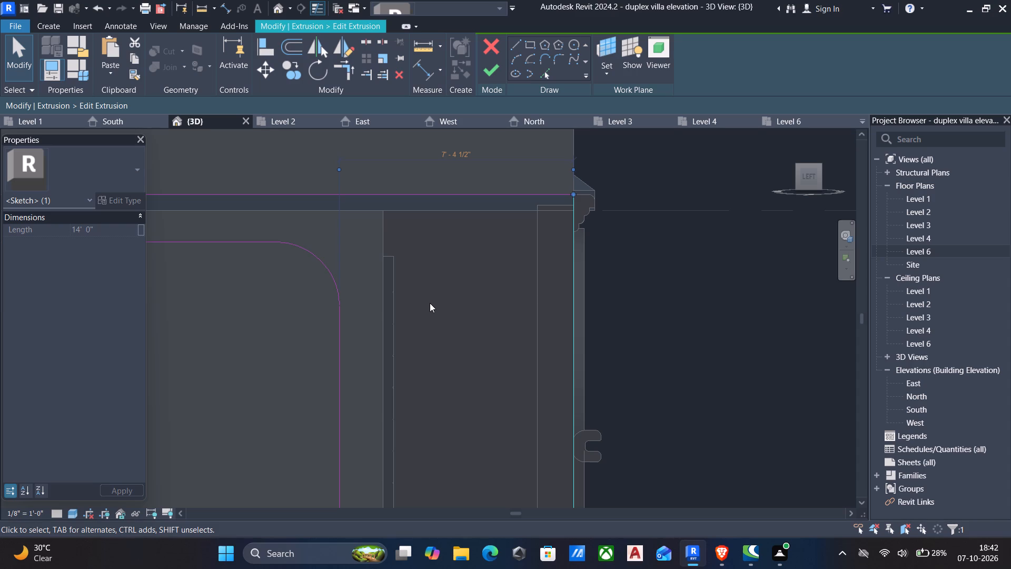
Delete the front leg's old inner vertical line and the rounded corner arc joined to it.
scroll(340, 358, "down", 5)
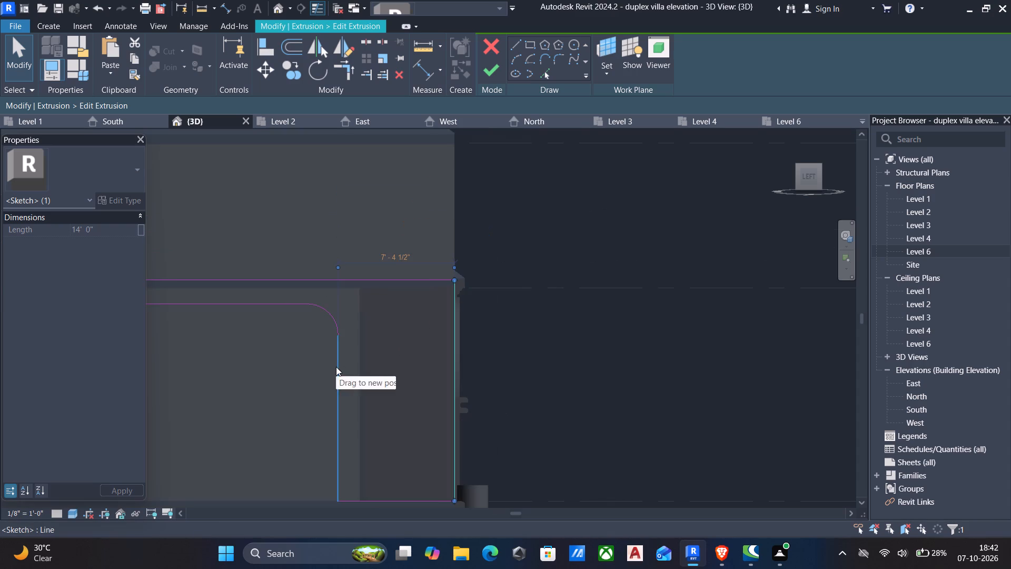
left_click_drag(336, 368, 342, 376)
key("Delete")
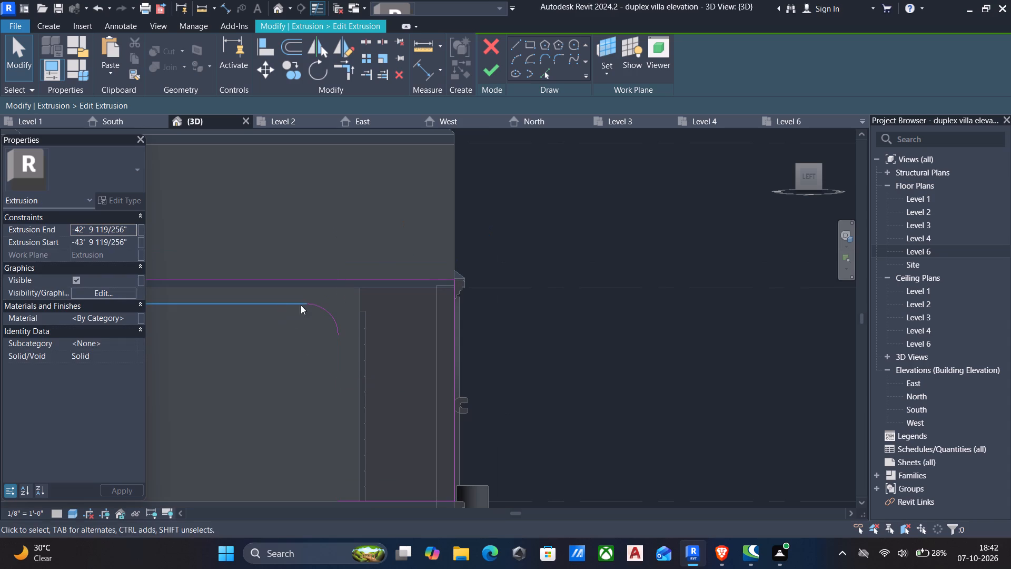
left_click(320, 310)
key("Delete")
Draw a new inner vertical line for the front leg, offset 1' 6" inward from the outer line, over its full 14' 0" height.
scroll(328, 340, "down", 5)
middle_click_drag(392, 347, 413, 331)
scroll(420, 336, "up", 2)
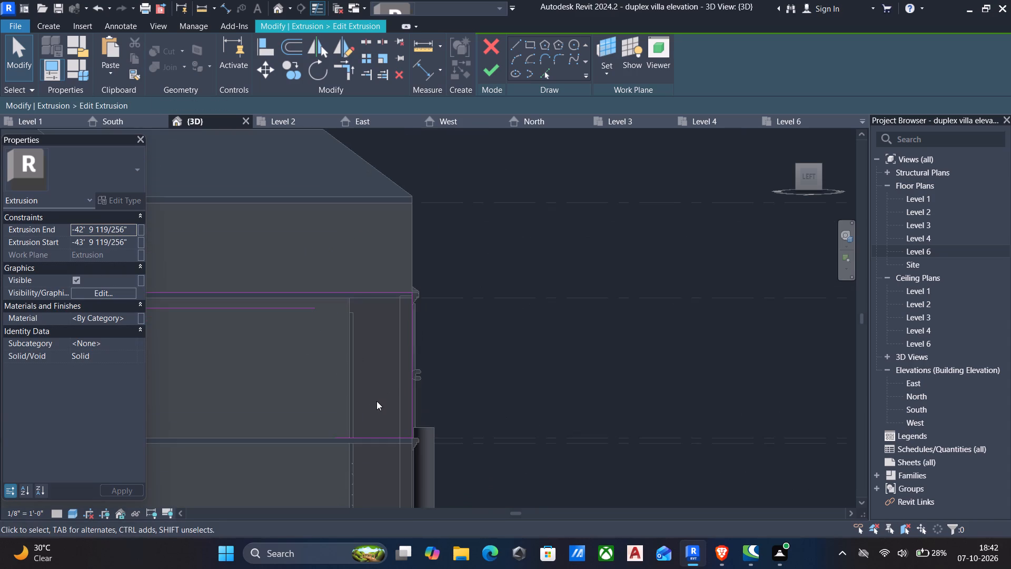
scroll(376, 401, "down", 3)
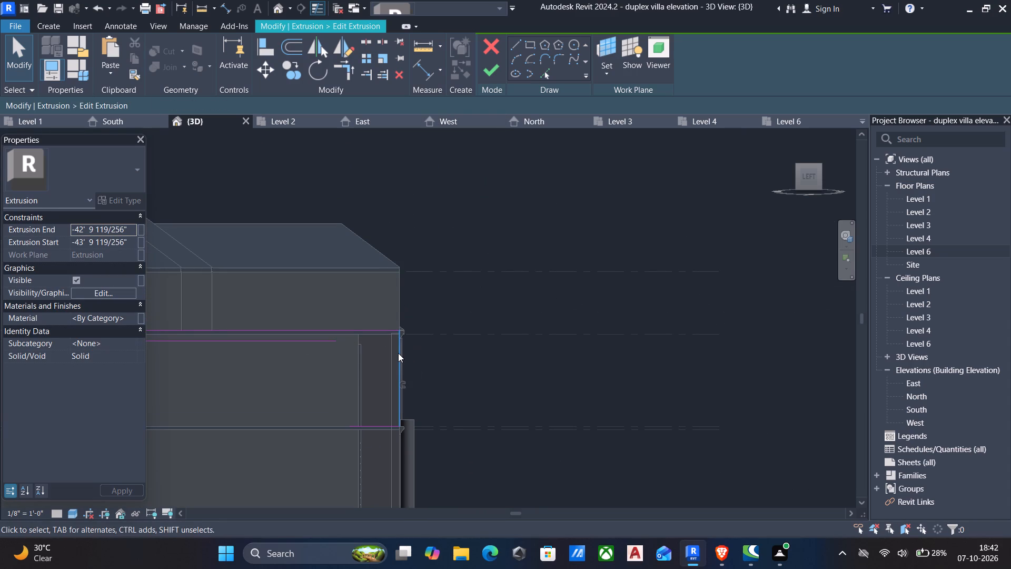
left_click(398, 353)
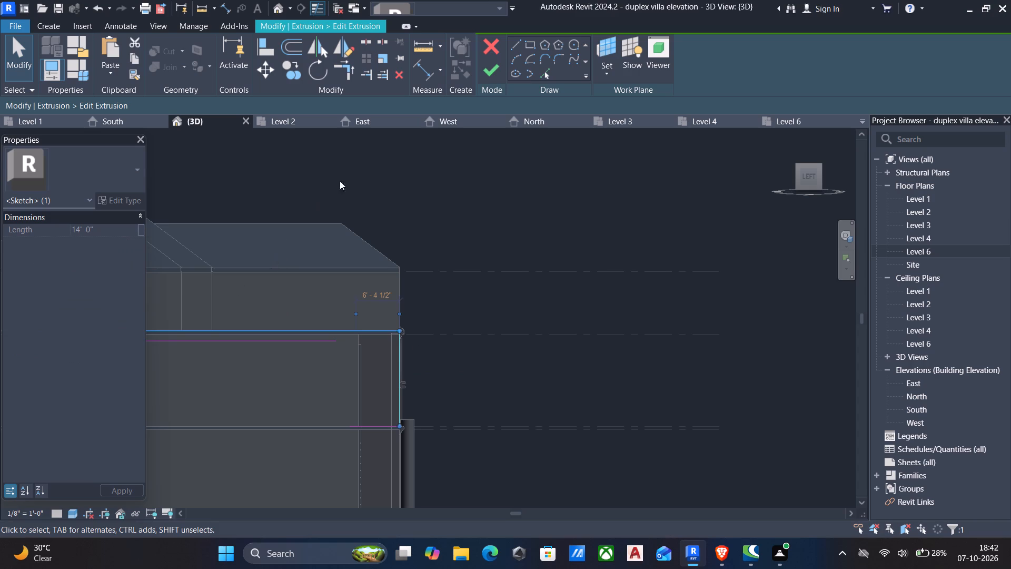
left_click(513, 42)
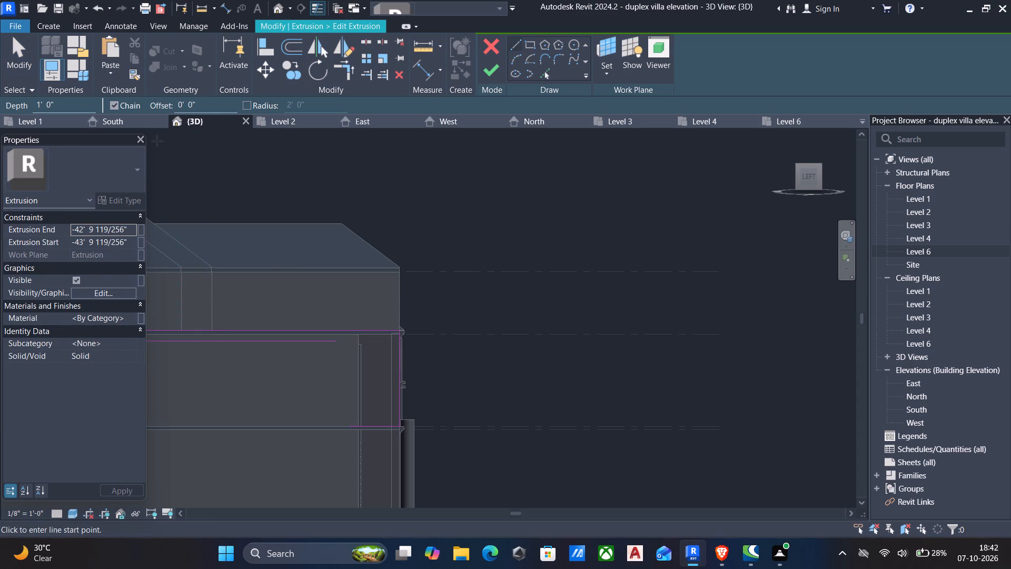
left_click_drag(210, 101, 11, 95)
type("1'6\"")
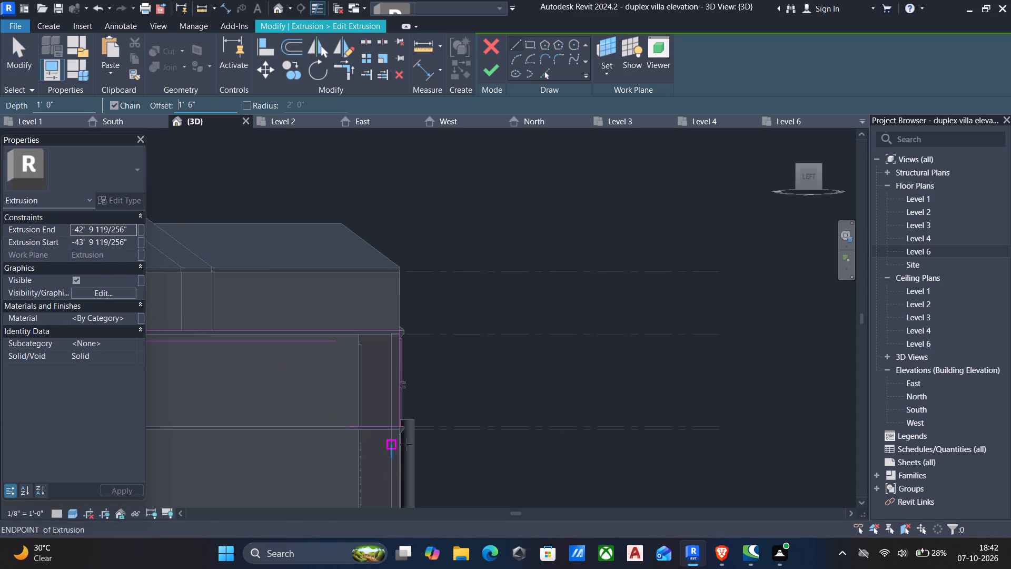
scroll(411, 446, "up", 4)
scroll(380, 379, "up", 5)
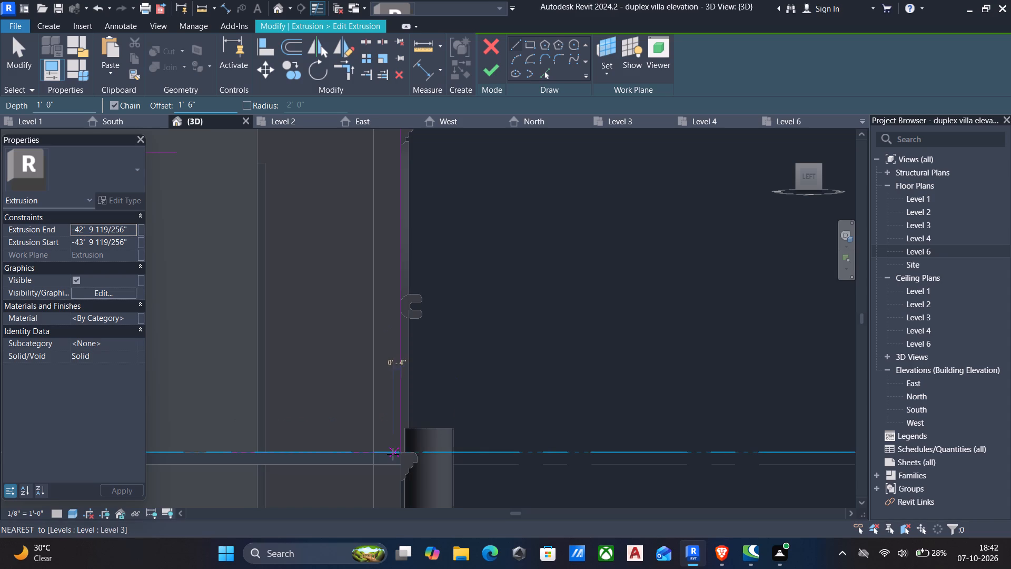
left_click(399, 454)
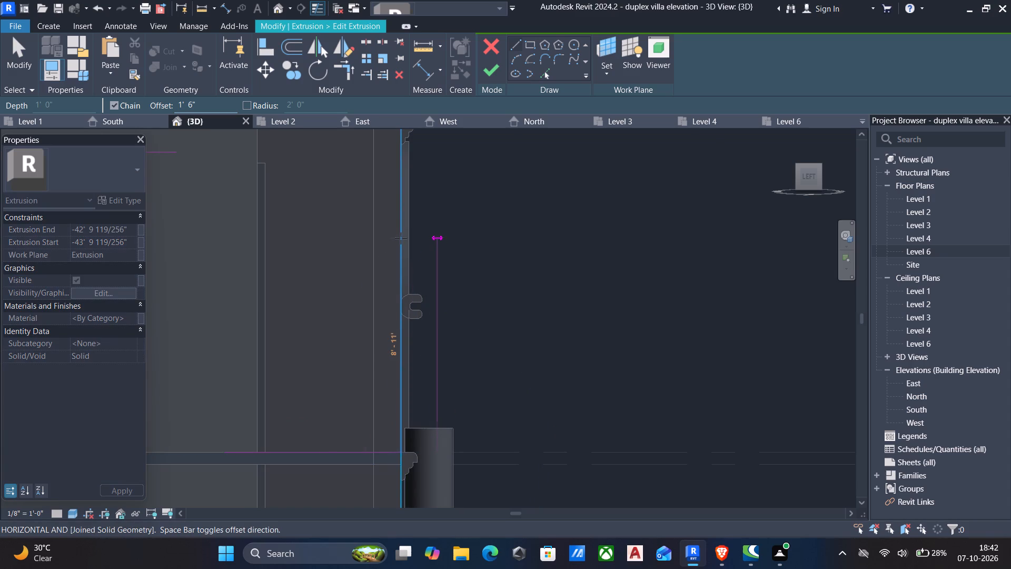
key("space")
scroll(401, 238, "down", 2)
middle_click_drag(401, 238, 368, 346)
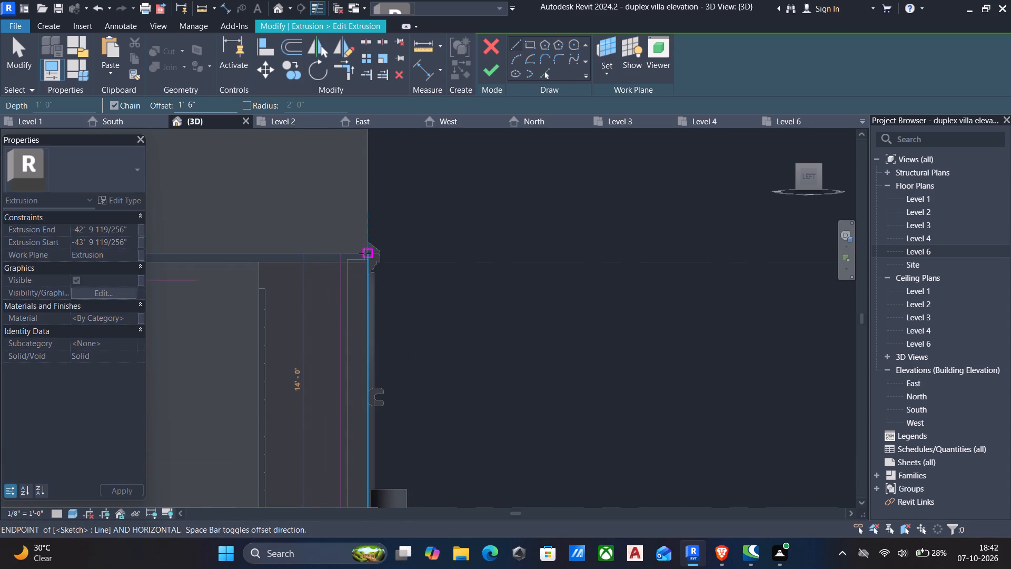
left_click(365, 253)
key("Escape")
key("Escape")
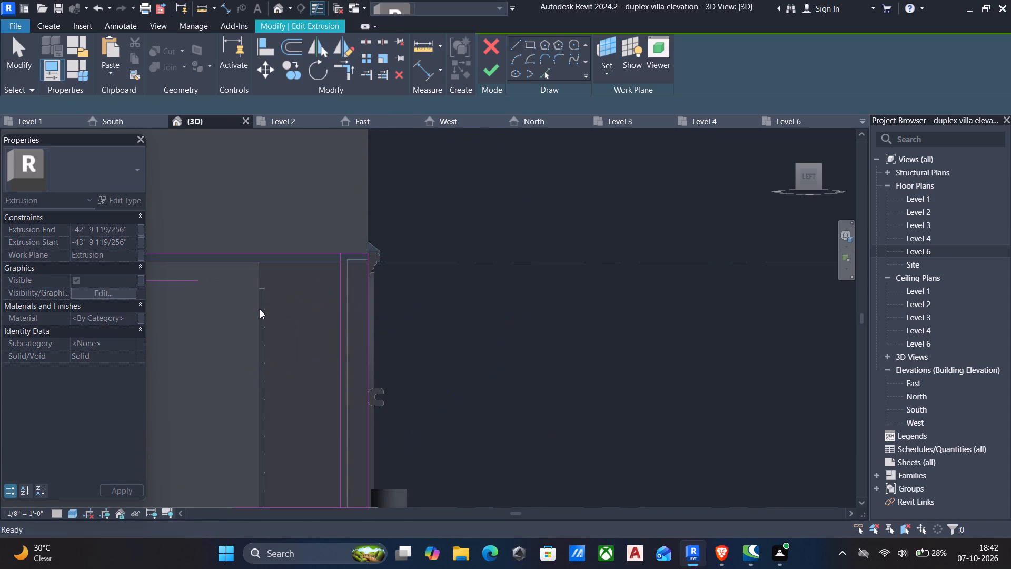
Trim the inner top line and the leg's bottom line to meet the new inner vertical line at corners.
key("t")
key("r")
left_click_drag(182, 280, 188, 281)
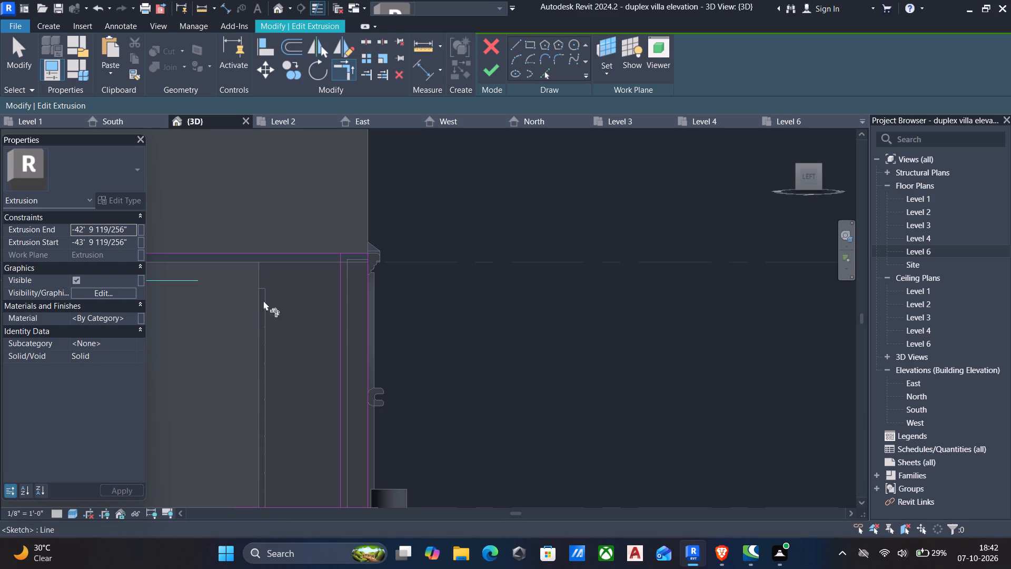
left_click(339, 317)
scroll(316, 351, "down", 3)
middle_click_drag(310, 371, 316, 277)
scroll(324, 358, "up", 3)
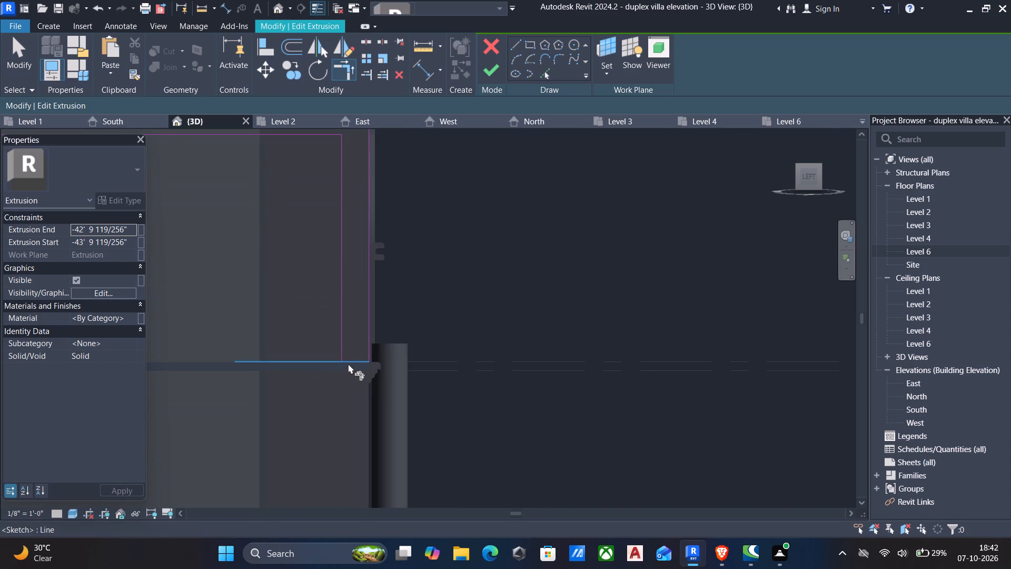
left_click(348, 364)
left_click(343, 337)
scroll(334, 333, "down", 3)
middle_click_drag(325, 357, 360, 465)
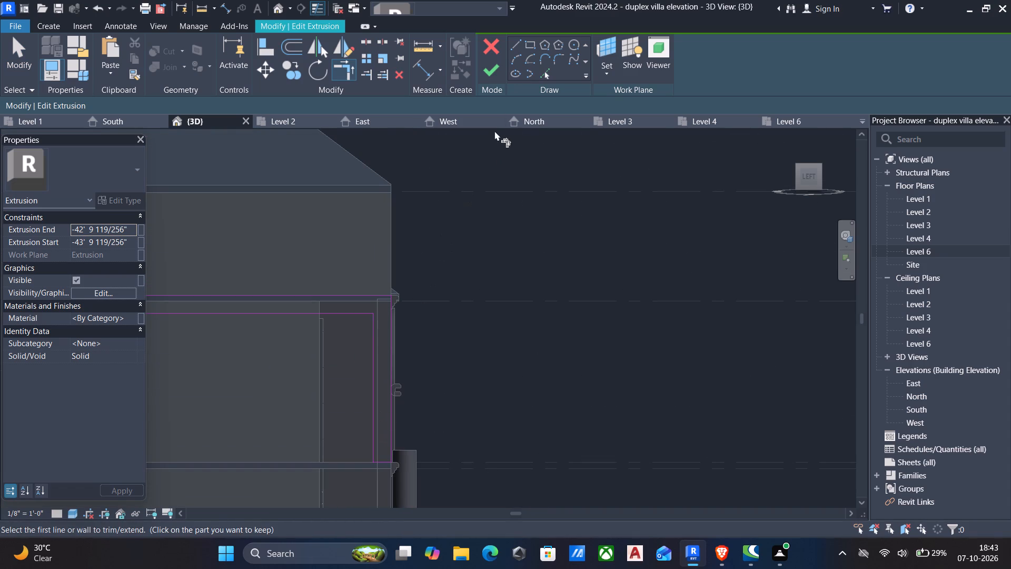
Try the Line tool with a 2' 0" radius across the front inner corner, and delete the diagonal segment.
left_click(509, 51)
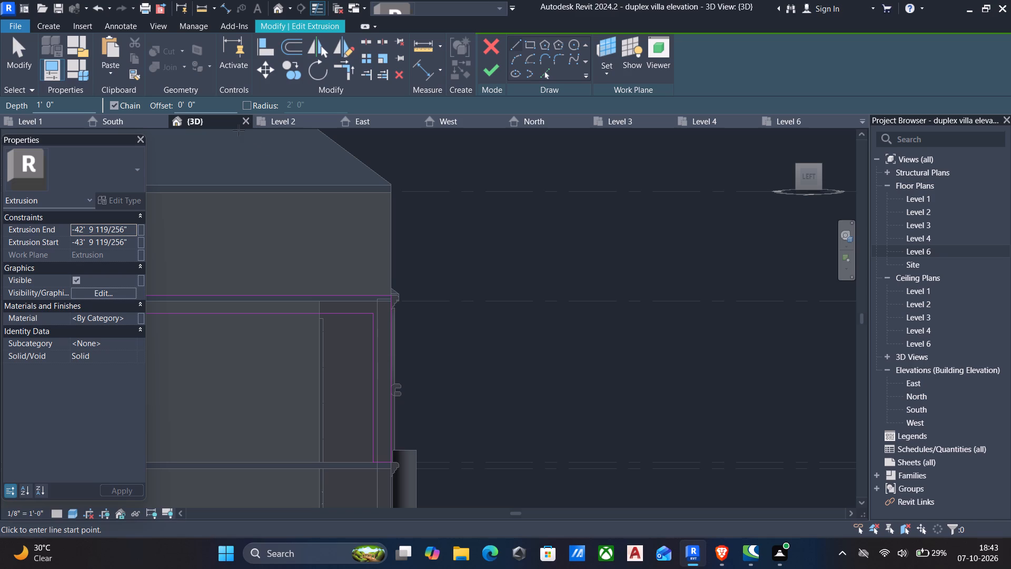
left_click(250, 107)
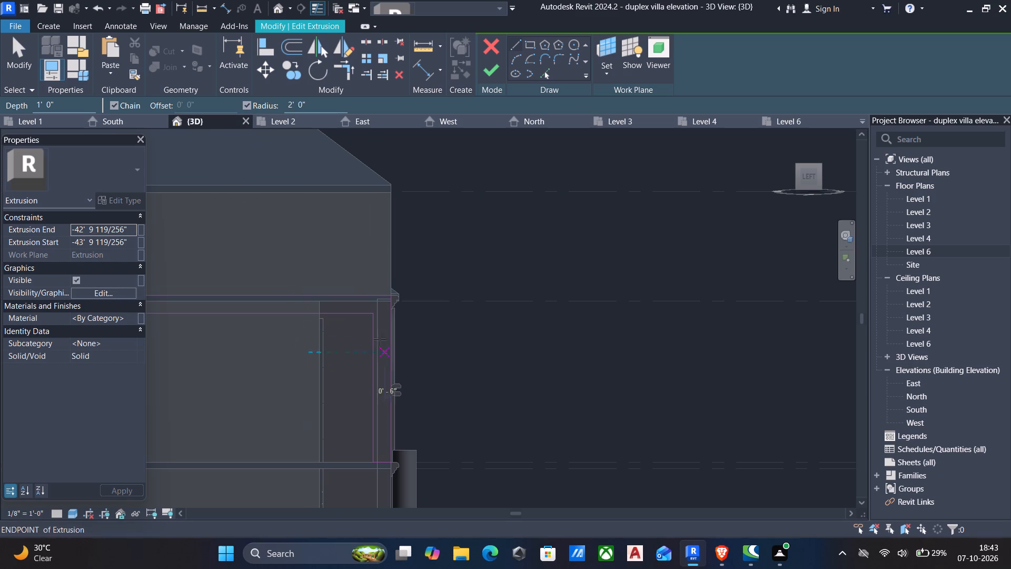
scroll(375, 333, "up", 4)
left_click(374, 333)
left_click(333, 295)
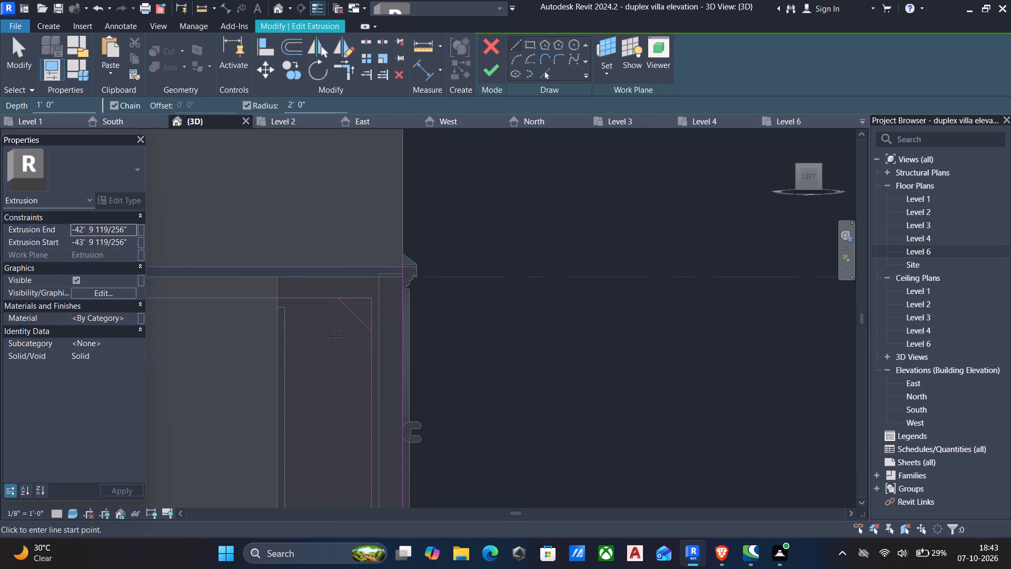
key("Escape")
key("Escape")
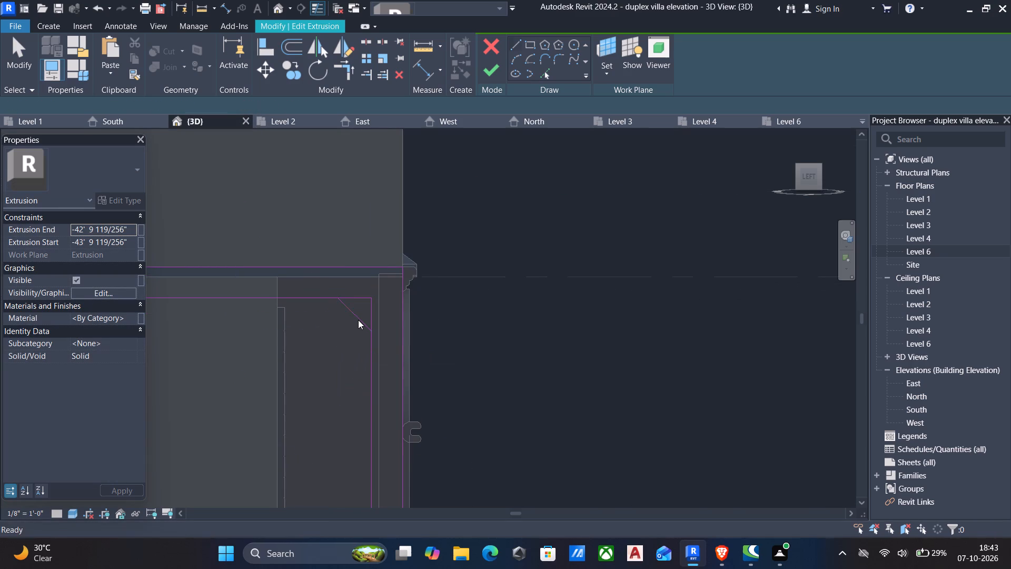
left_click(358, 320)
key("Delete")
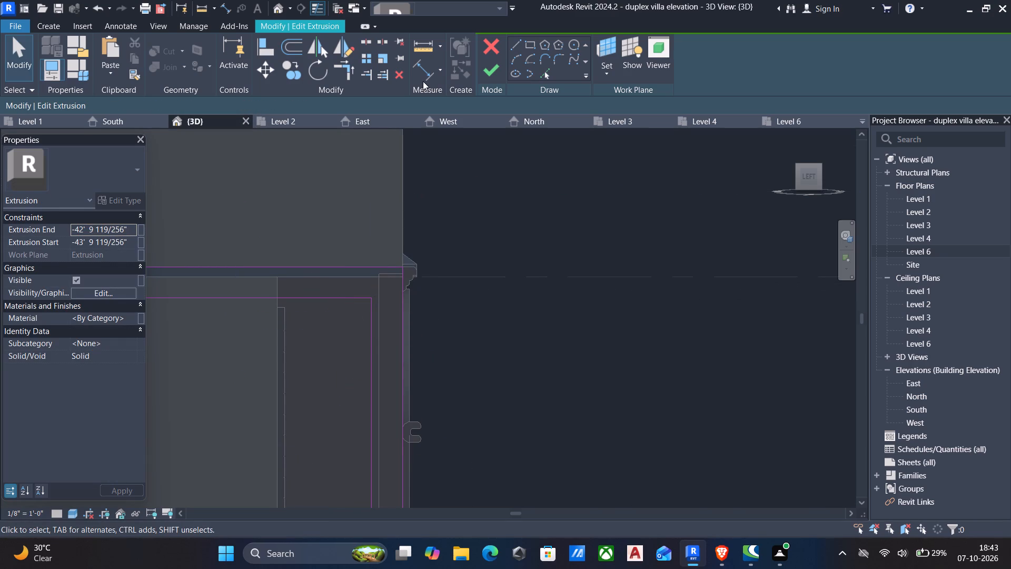
Round the front inner corner with a 2' 0" radius fillet arc and finish the extrusion sketch.
left_click(552, 58)
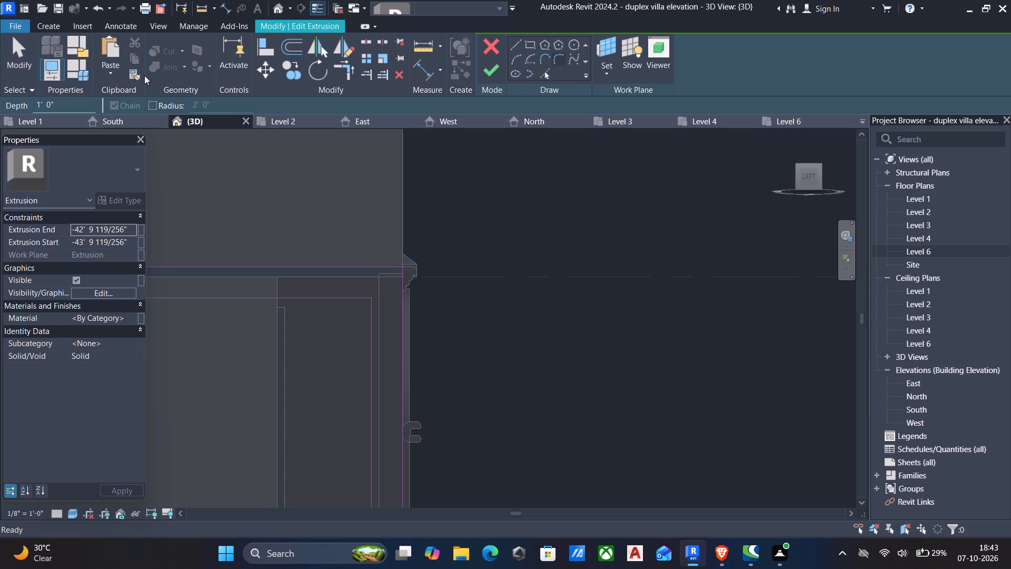
left_click(153, 109)
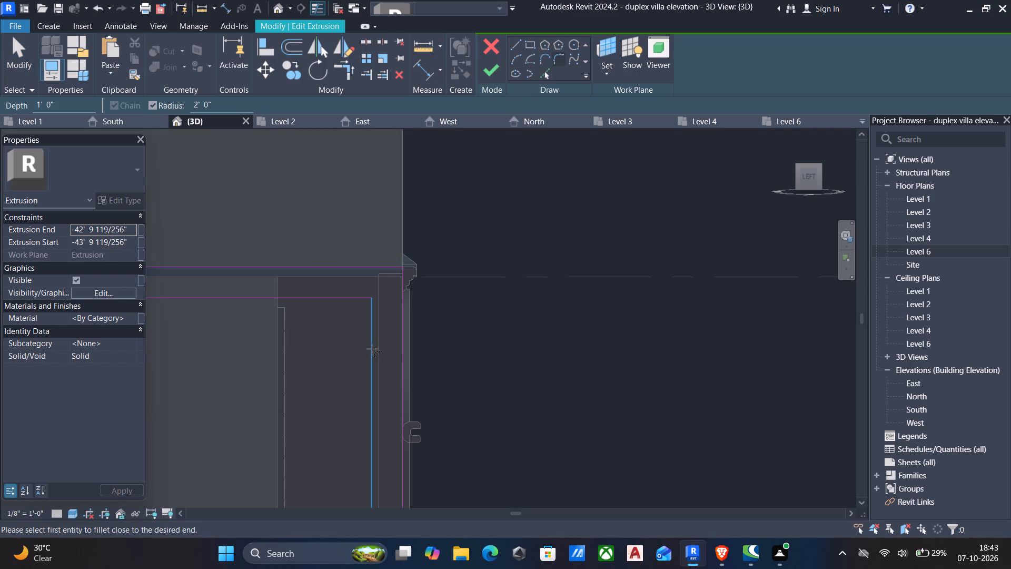
left_click(373, 350)
left_click(317, 296)
scroll(404, 332, "down", 4)
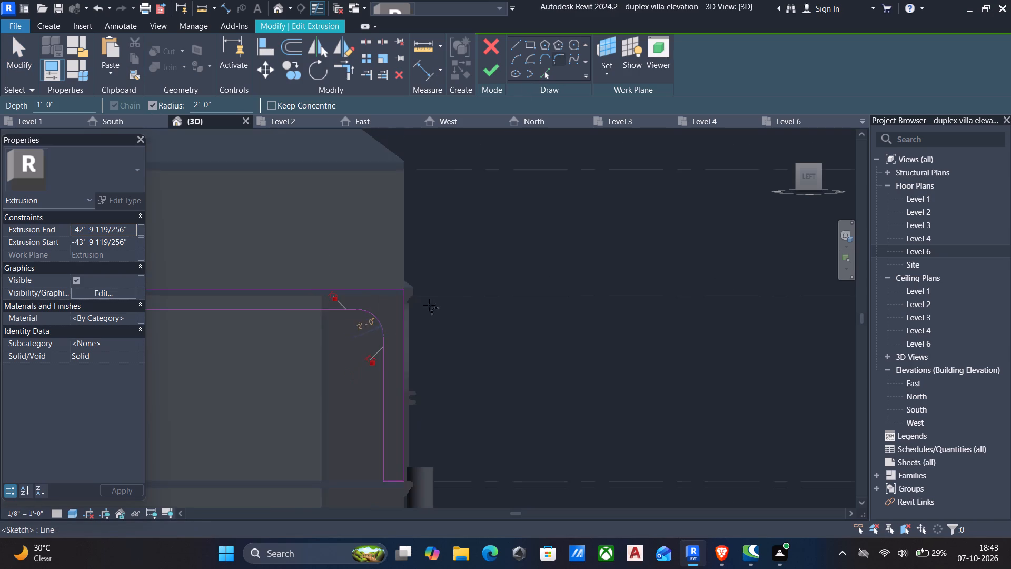
left_click(487, 71)
Examine the widened frame extrusion from the front and left sides, checking how its front leg meets the front frame and slabs.
scroll(478, 151, "down", 5)
scroll(492, 192, "down", 5)
middle_click_drag(499, 201, 206, 244, "shift")
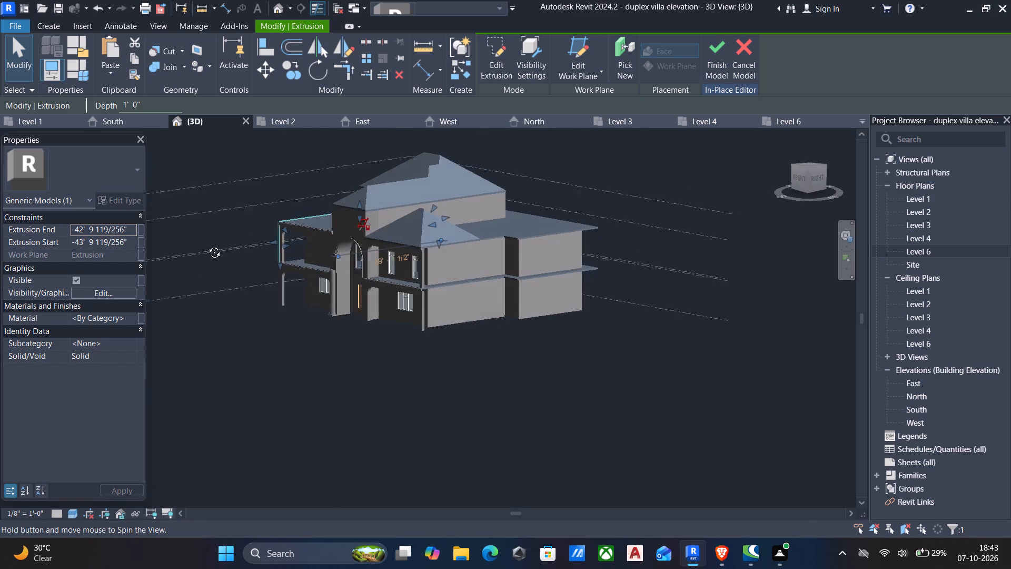
middle_click_drag(206, 244, 175, 241, "shift")
scroll(237, 180, "up", 6)
scroll(299, 283, "up", 6)
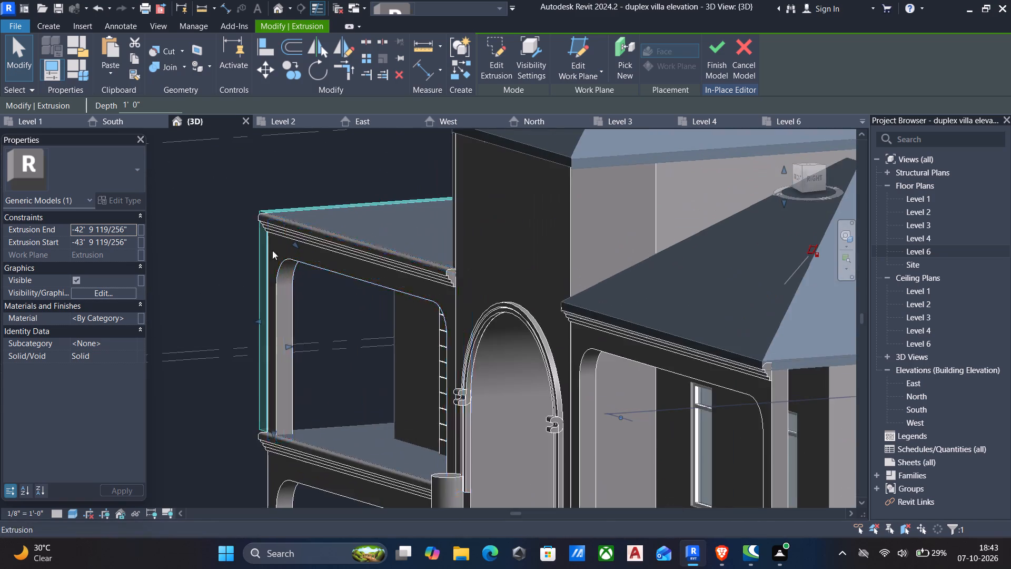
scroll(272, 247, "up", 6)
scroll(270, 240, "down", 7)
middle_click_drag(242, 244, 418, 273, "shift")
scroll(242, 249, "down", 1, "shift")
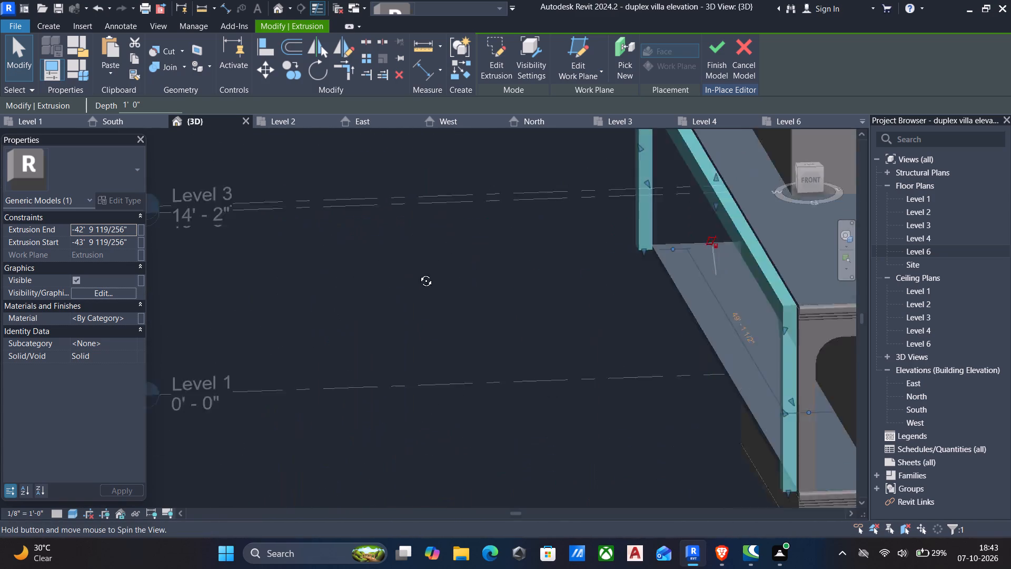
middle_click_drag(418, 273, 421, 273, "shift")
scroll(456, 257, "down", 3)
middle_click_drag(450, 279, 304, 239)
scroll(445, 256, "up", 3)
scroll(472, 267, "down", 4)
middle_click_drag(460, 273, 214, 144)
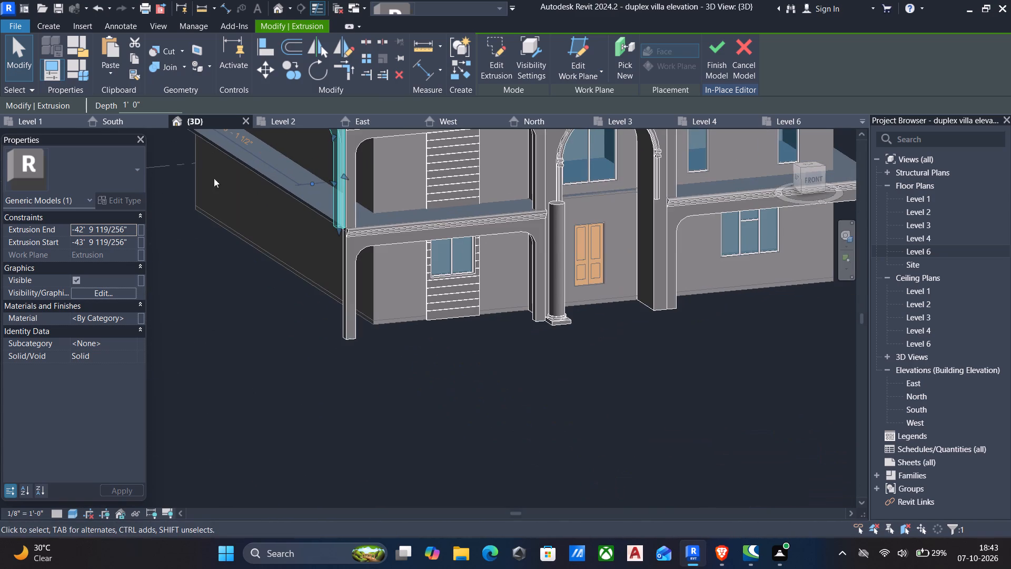
Examine the side frame's front leg and upper front corner where they meet the facade frame and cornices.
middle_click_drag(256, 216, 345, 222, "shift")
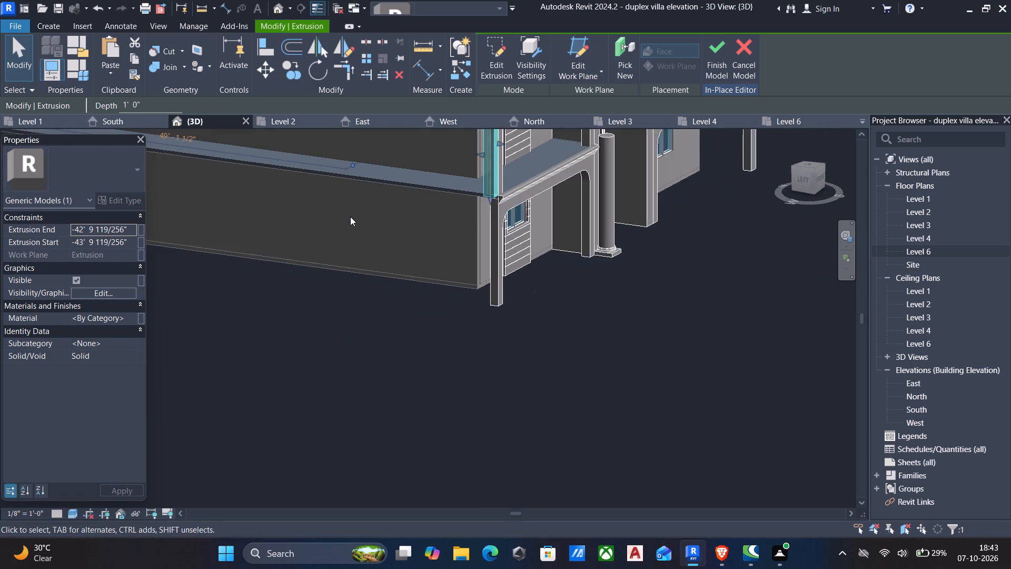
scroll(350, 217, "down", 3)
scroll(467, 212, "down", 1)
middle_click_drag(465, 223, 458, 240)
scroll(466, 230, "up", 6)
scroll(470, 222, "down", 1)
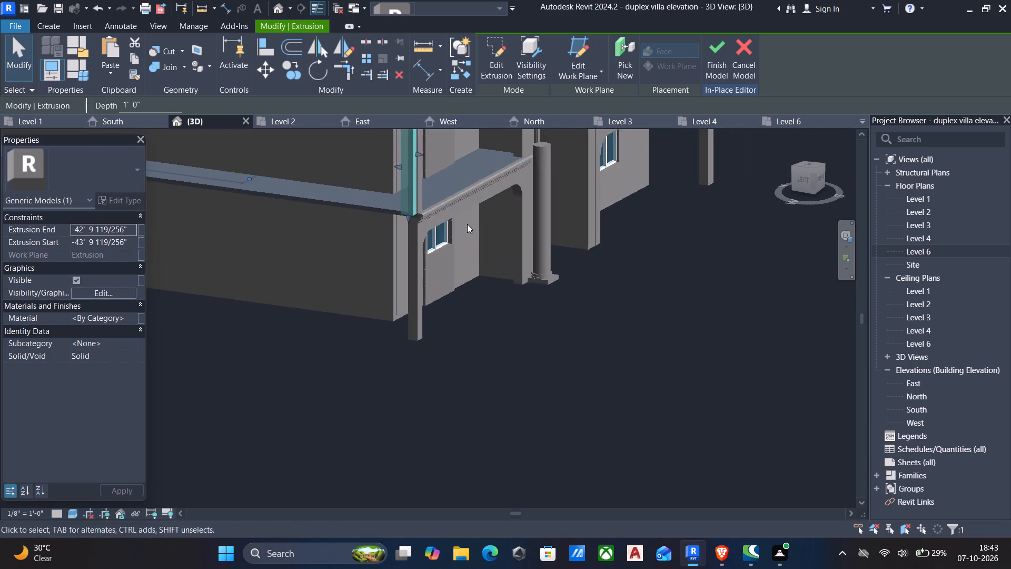
scroll(467, 224, "down", 1)
middle_click_drag(458, 265, 451, 309)
key("Escape")
middle_click_drag(432, 271, 411, 381)
scroll(411, 303, "up", 5)
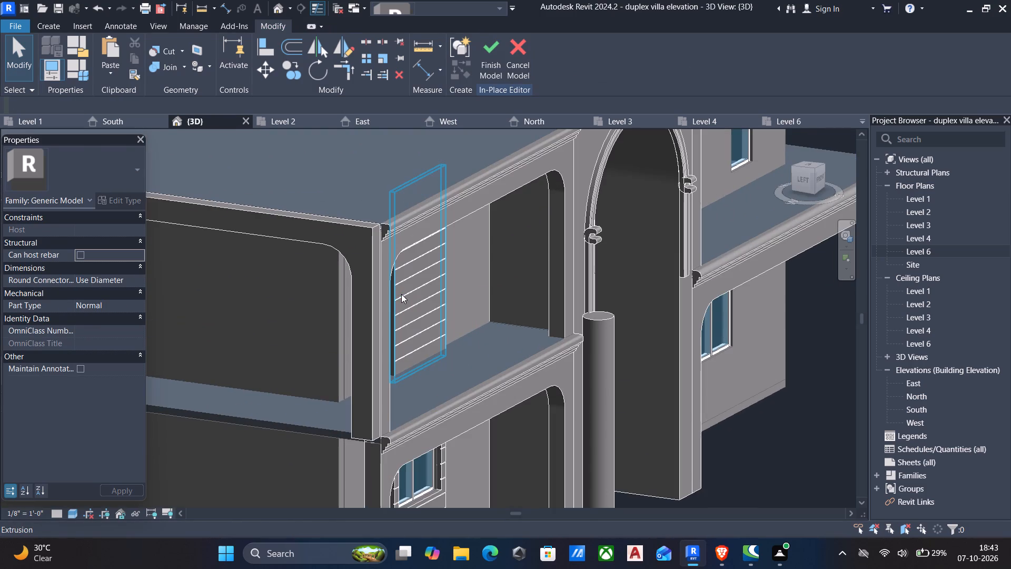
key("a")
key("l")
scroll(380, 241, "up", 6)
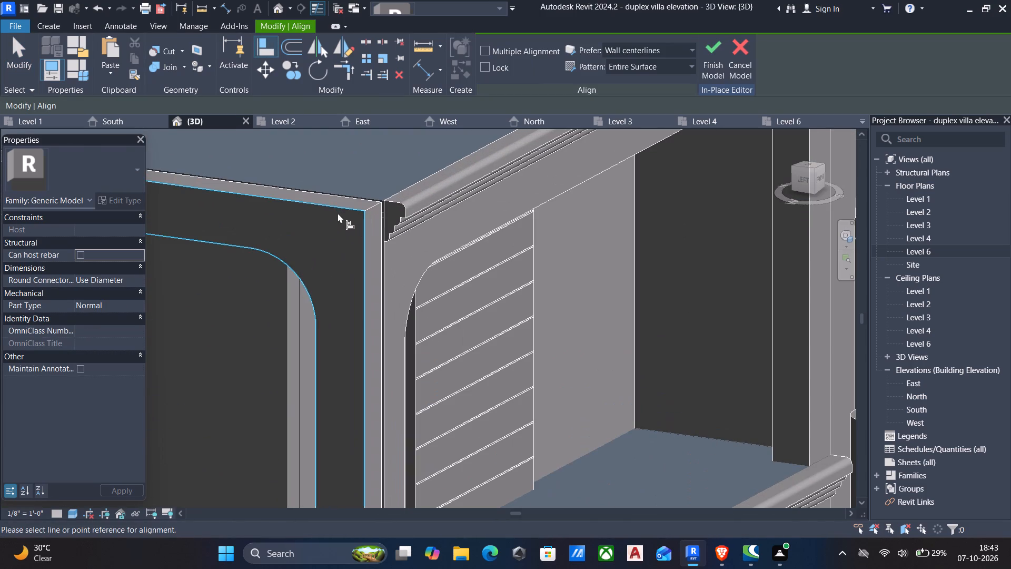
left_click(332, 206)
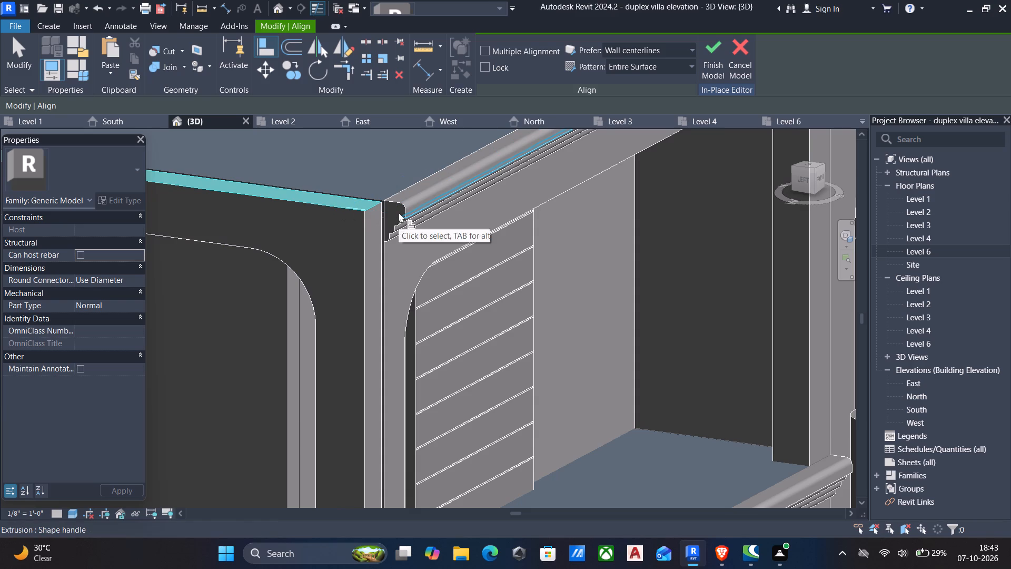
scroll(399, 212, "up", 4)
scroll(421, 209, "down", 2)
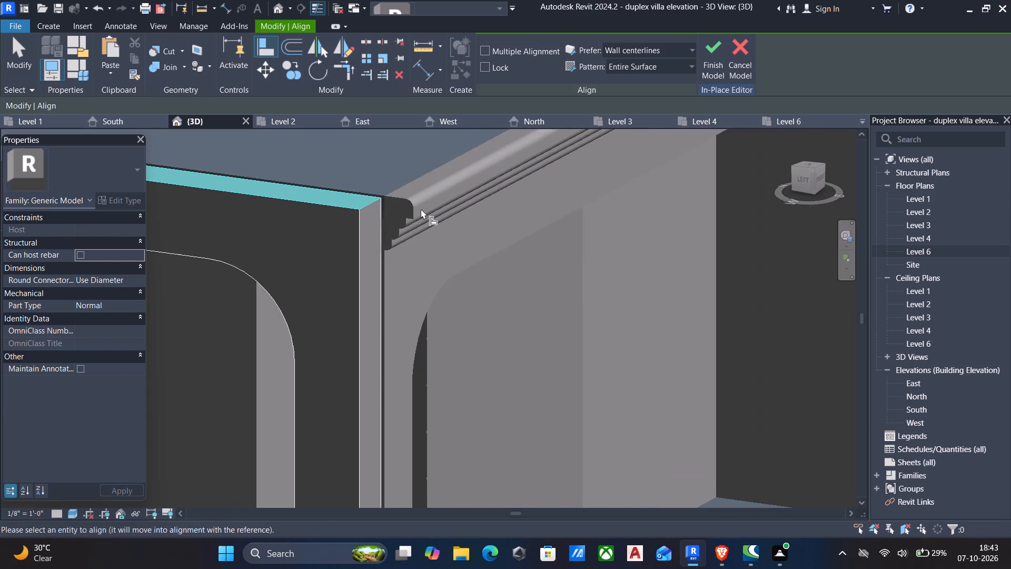
Finish the in-place model with the side frame extrusion.
left_click(712, 46)
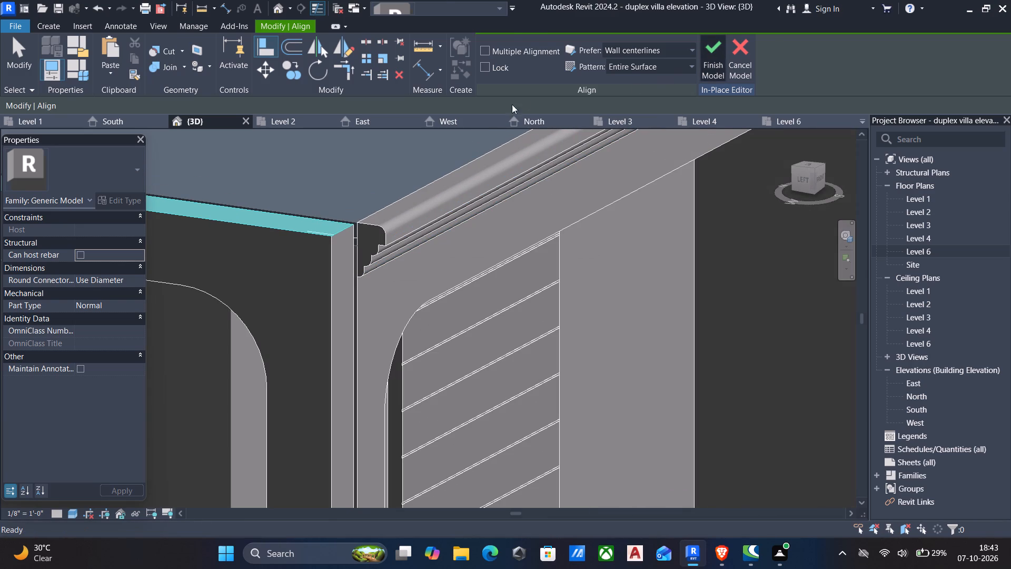
Examine the side frame's upper front corner from above and the left, checking its junction with the roof slab and cornice.
scroll(404, 205, "up", 5)
scroll(362, 222, "down", 5)
middle_click_drag(361, 224, 389, 309)
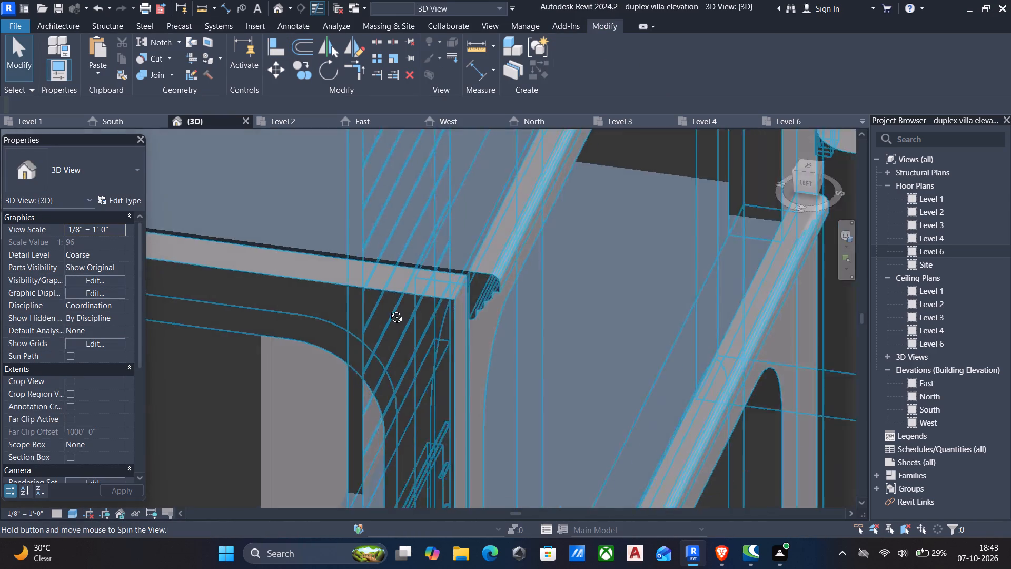
middle_click_drag(389, 309, 450, 371)
scroll(444, 365, "down", 1, "shift")
scroll(443, 280, "down", 4)
middle_click_drag(442, 290, 478, 425)
scroll(360, 238, "down", 2)
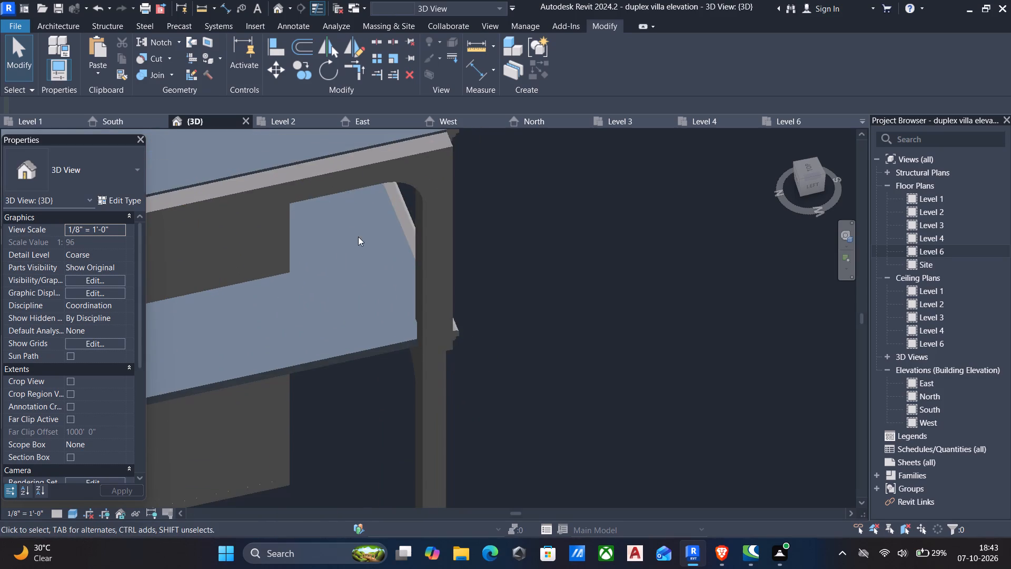
middle_click_drag(330, 211, 361, 297)
middle_click_drag(369, 220, 393, 321)
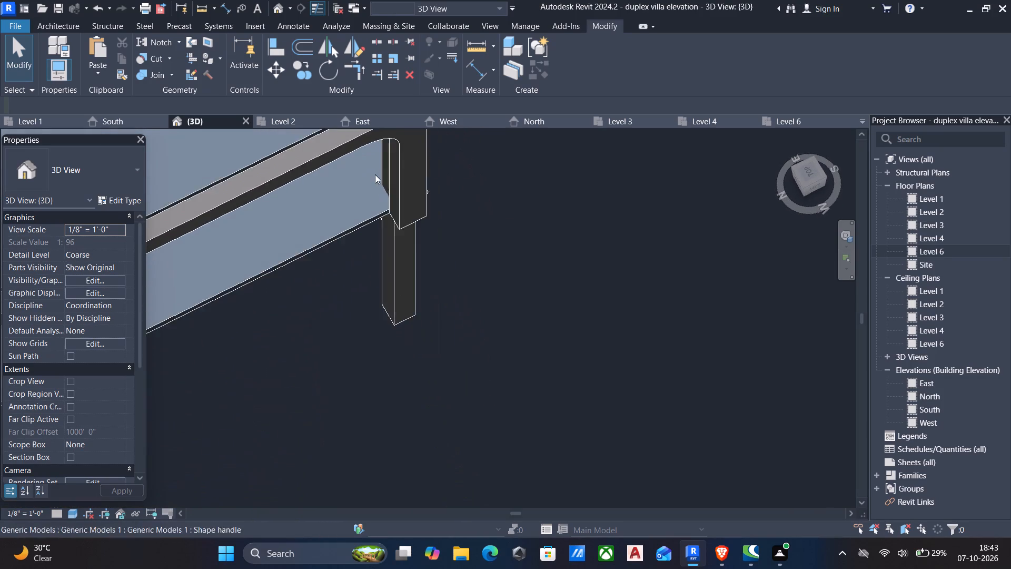
scroll(375, 174, "up", 6)
scroll(341, 270, "down", 6)
middle_click_drag(338, 287, 294, 149)
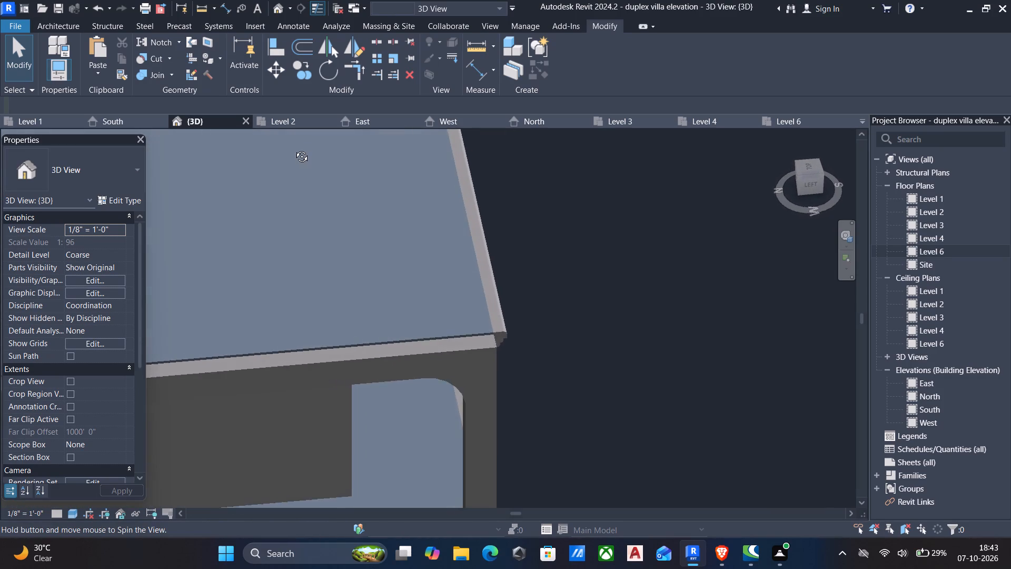
middle_click_drag(294, 149, 293, 147)
middle_click_drag(436, 390, 403, 295)
middle_click_drag(405, 342, 415, 396)
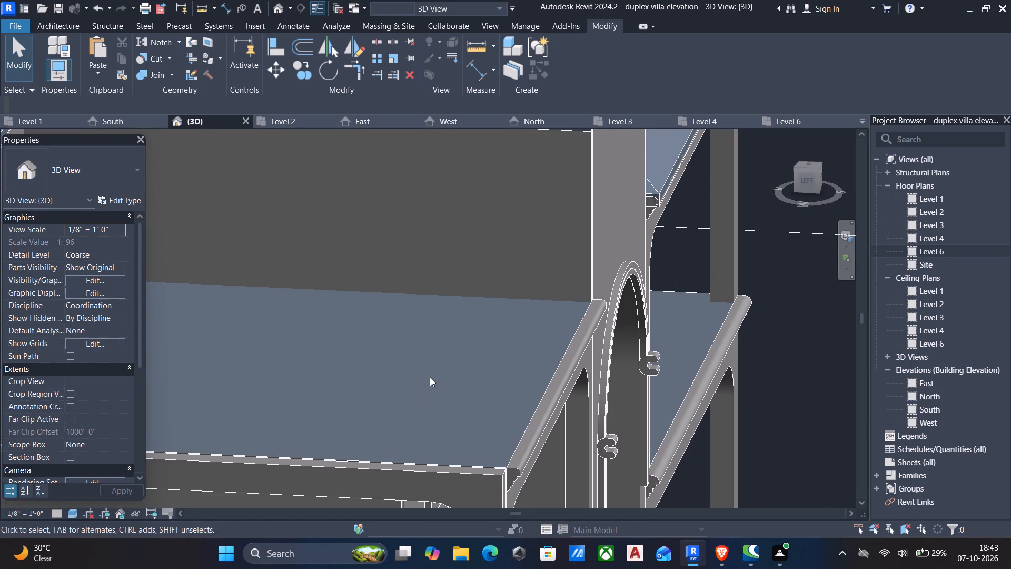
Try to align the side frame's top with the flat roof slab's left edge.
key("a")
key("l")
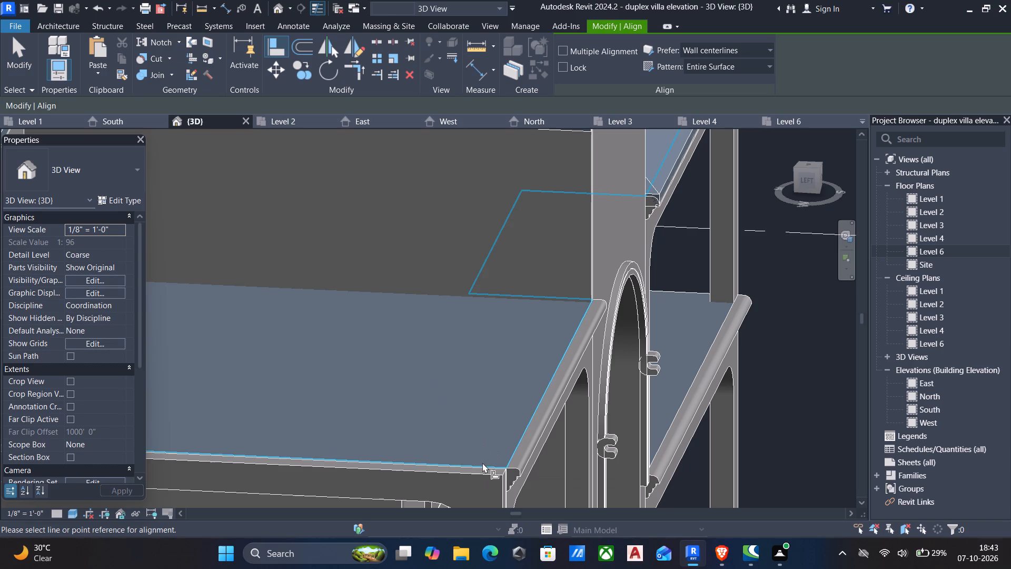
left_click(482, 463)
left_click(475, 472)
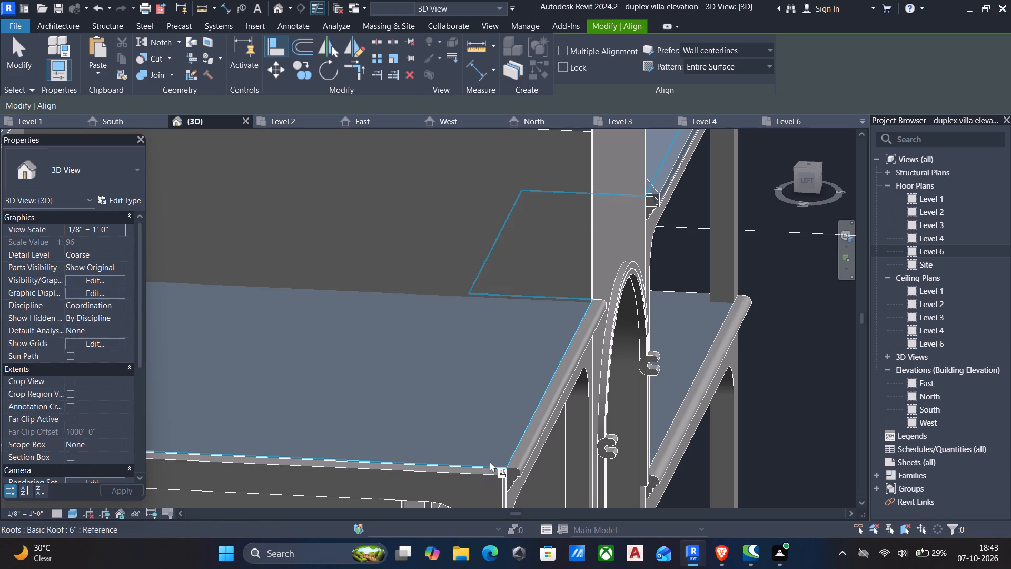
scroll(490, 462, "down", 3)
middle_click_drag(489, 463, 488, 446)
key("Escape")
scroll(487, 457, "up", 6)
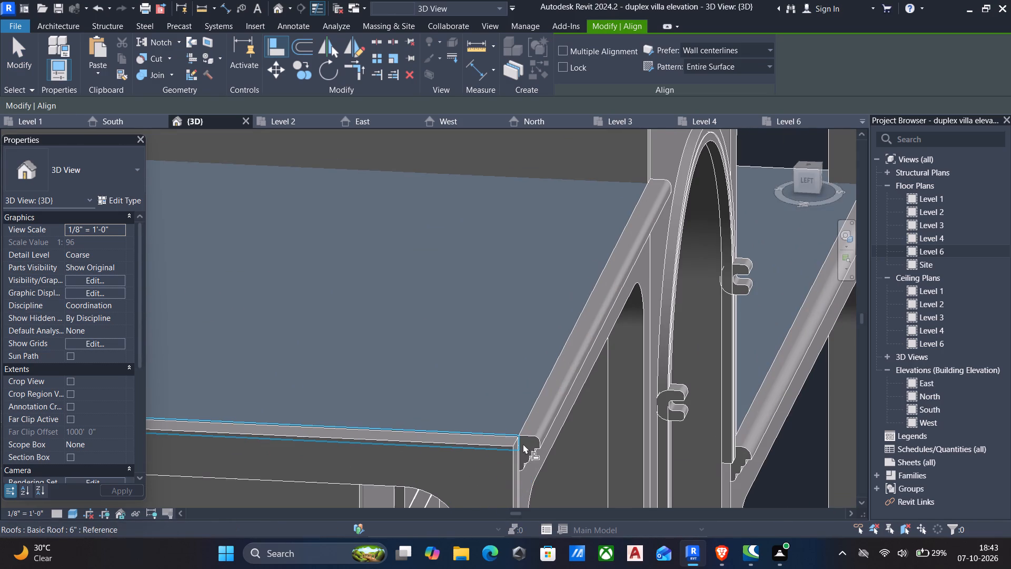
Align the end of the upper front cornice to the side frame's outer face.
type("AL")
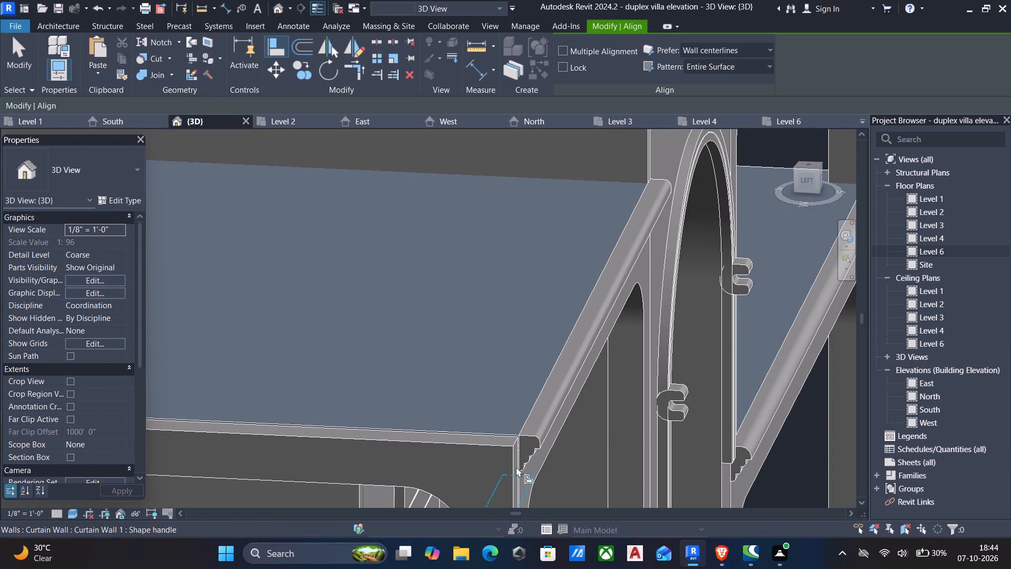
left_click(510, 453)
left_click(532, 447)
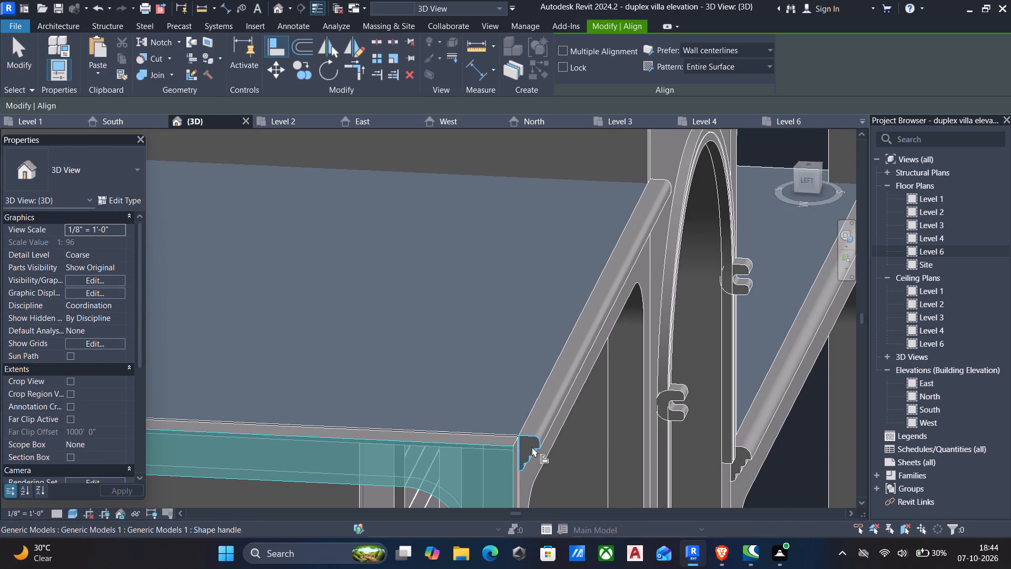
scroll(531, 465, "down", 1)
middle_click_drag(531, 468, 514, 360)
scroll(503, 373, "down", 10)
middle_click_drag(503, 400, 557, 385)
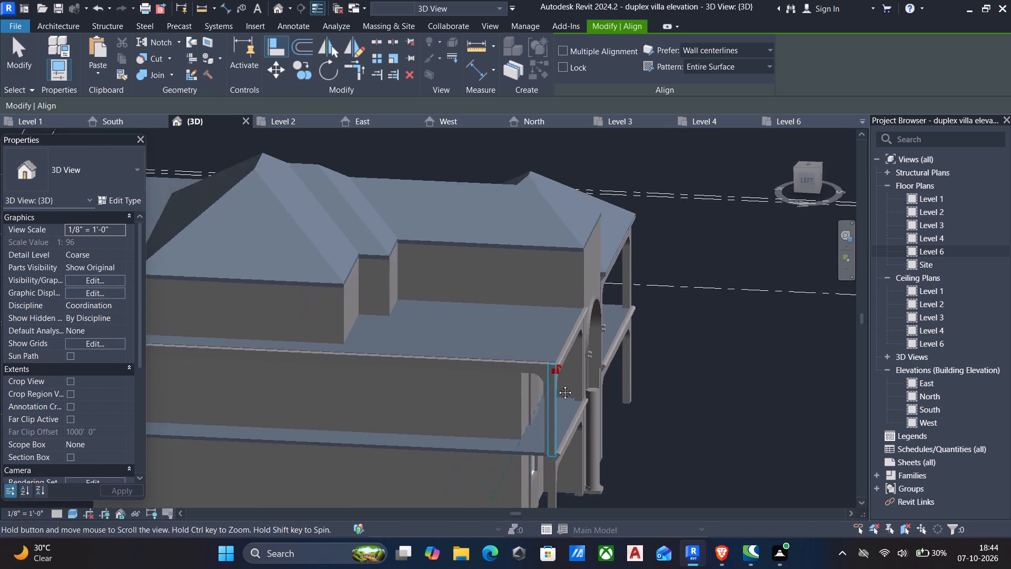
middle_click_drag(557, 385, 558, 385)
scroll(540, 381, "up", 1)
scroll(484, 367, "down", 4)
middle_click_drag(482, 382, 561, 366)
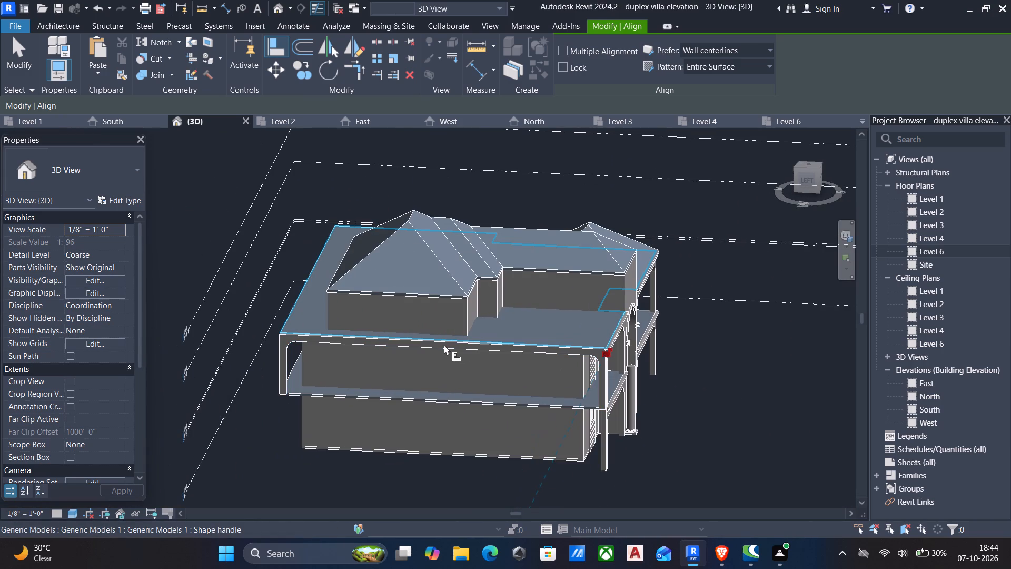
key("Escape")
key("Escape")
Examine the whole villa from the left, front and front corners, comparing the upper side frame with the open lower storey.
scroll(613, 354, "up", 5)
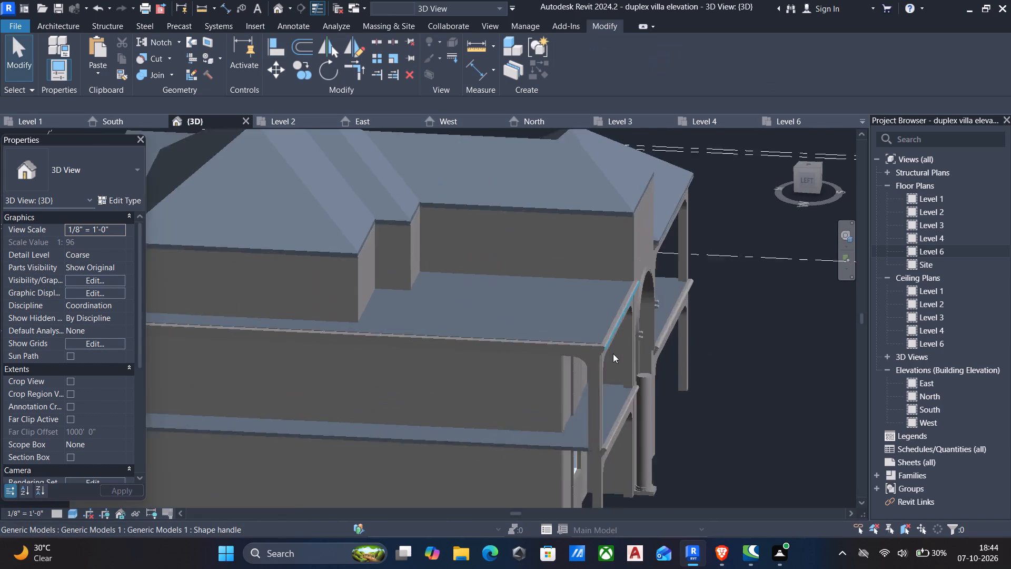
scroll(613, 354, "up", 1)
scroll(610, 360, "down", 7)
middle_click_drag(519, 405, 450, 382)
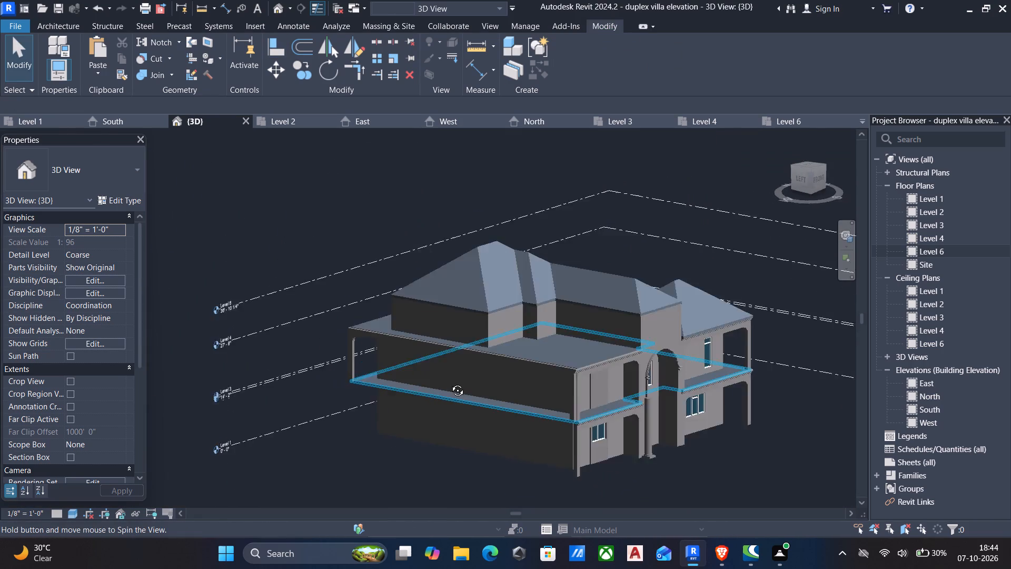
middle_click_drag(450, 382, 372, 357)
middle_click_drag(581, 424, 514, 358)
middle_click_drag(507, 373, 496, 369)
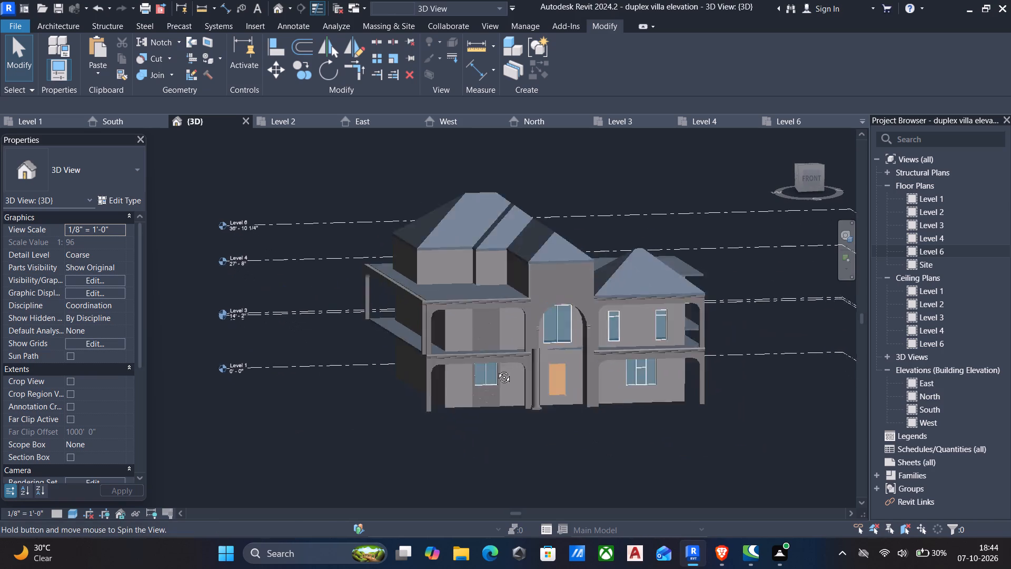
middle_click_drag(496, 369, 462, 381)
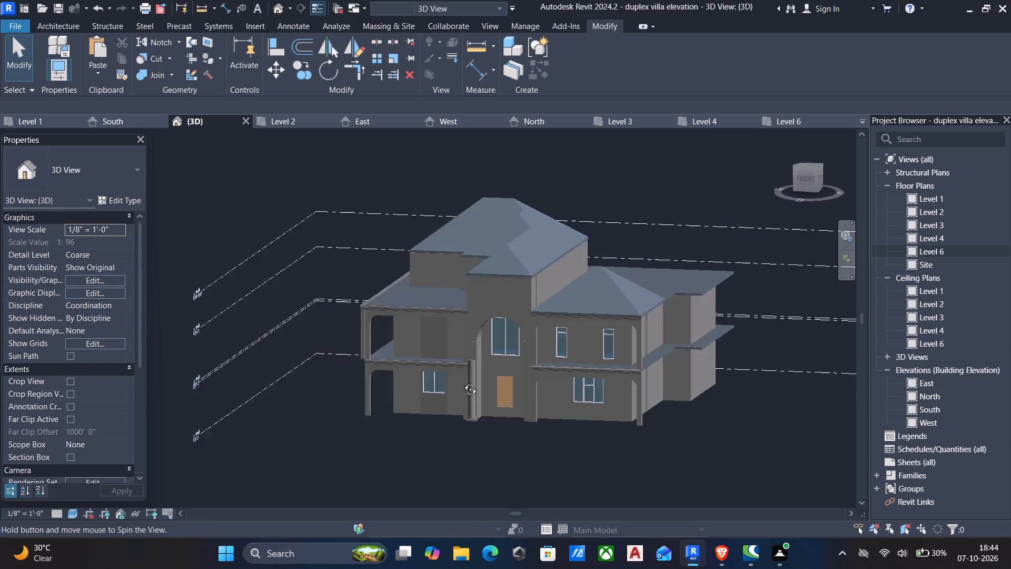
middle_click_drag(462, 381, 498, 357)
scroll(449, 359, "up", 6)
scroll(449, 359, "down", 5)
middle_click_drag(441, 378, 420, 400)
scroll(495, 328, "up", 2)
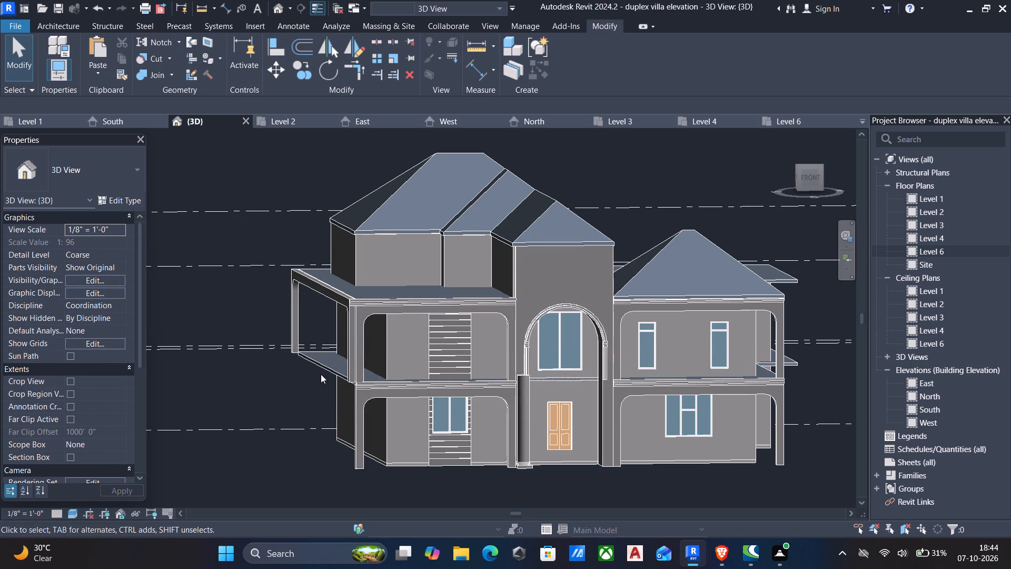
scroll(319, 371, "down", 2)
middle_click_drag(318, 375, 452, 386, "shift")
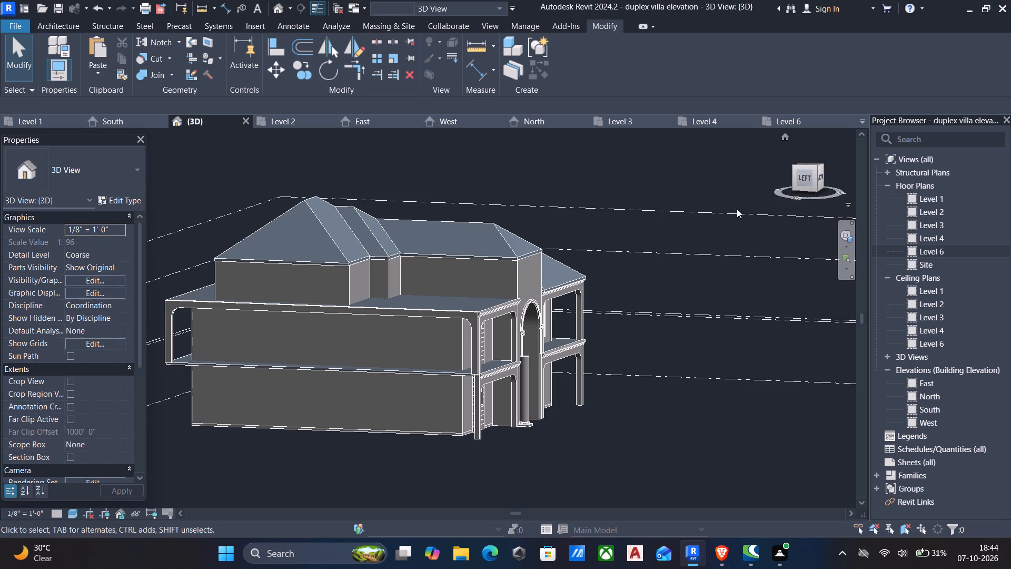
Start a 1' 0" extrusion within the facade's in-place model, with the intermediate slab's left edge face as work plane.
left_click(510, 368)
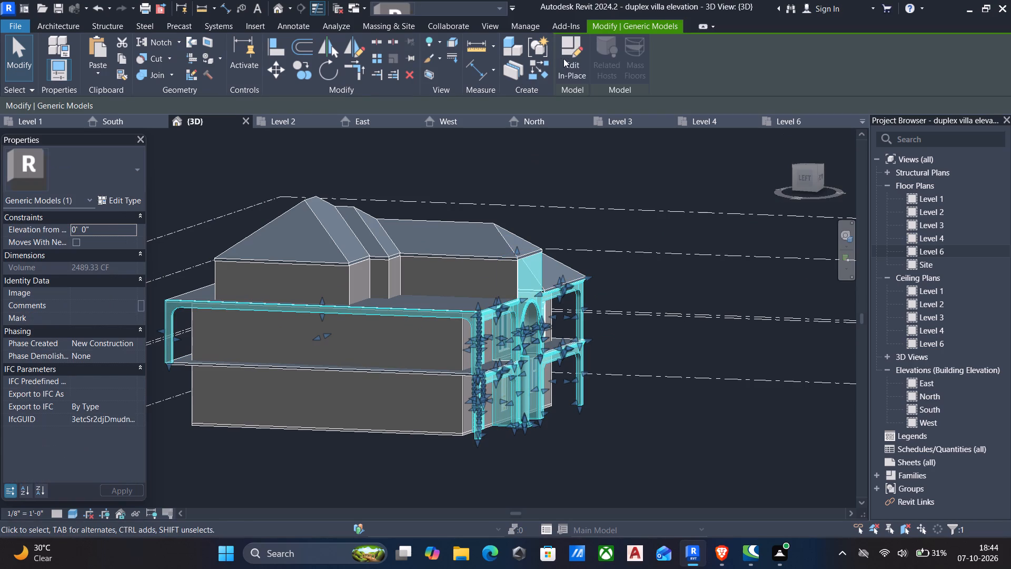
left_click(568, 58)
left_click(38, 22)
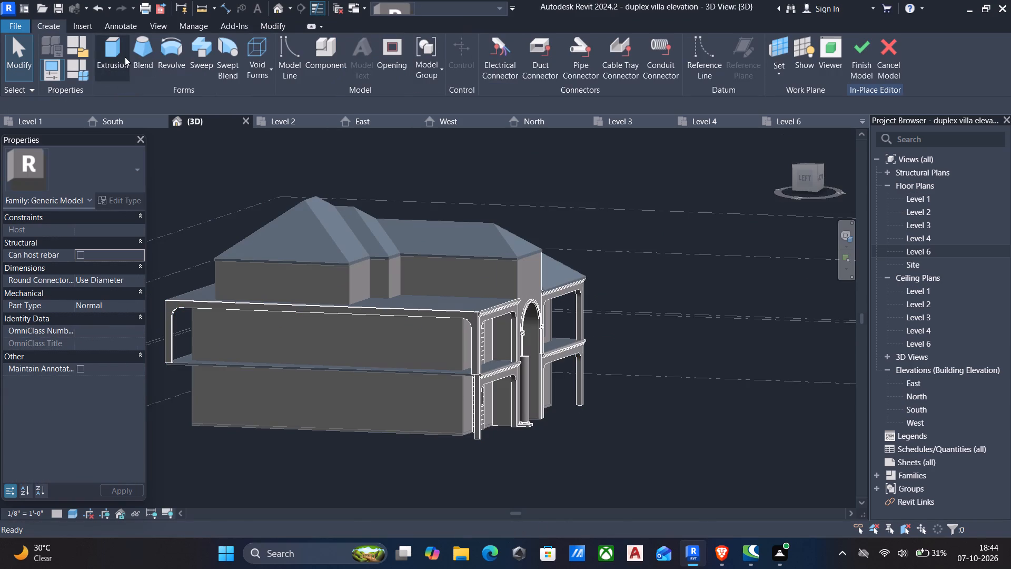
left_click(111, 55)
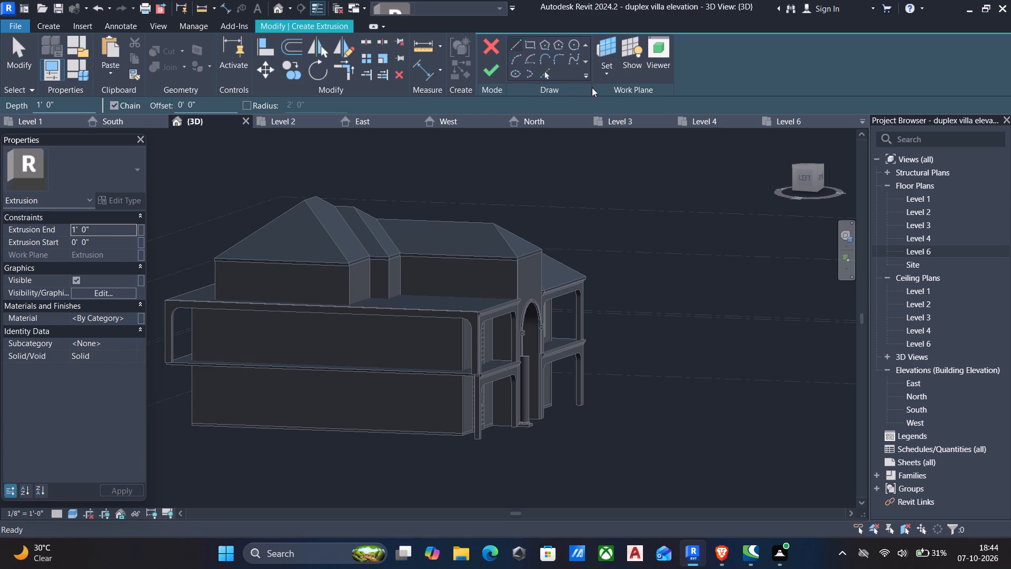
left_click(604, 76)
left_click(642, 122)
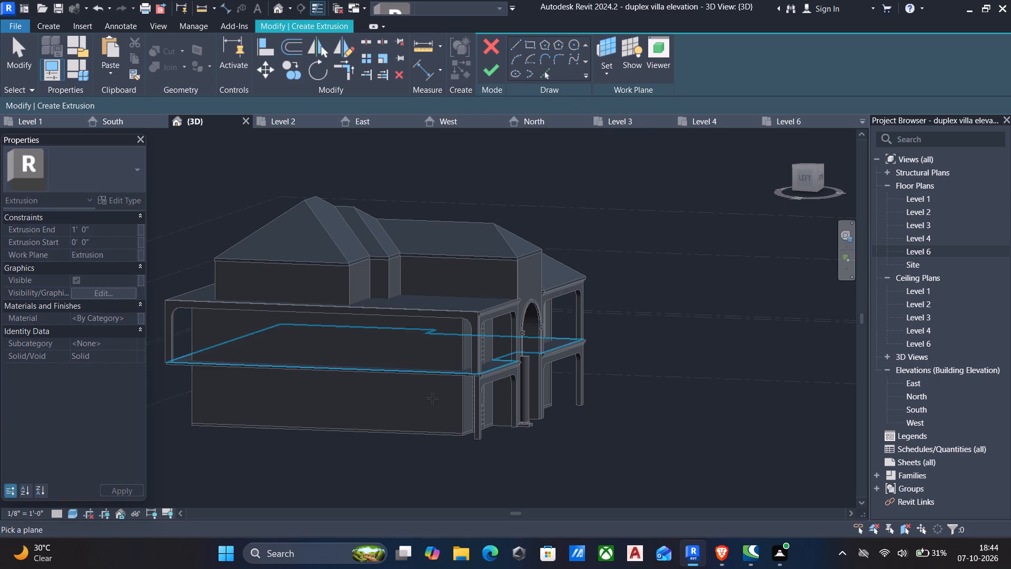
scroll(432, 398, "up", 5)
left_click(433, 348)
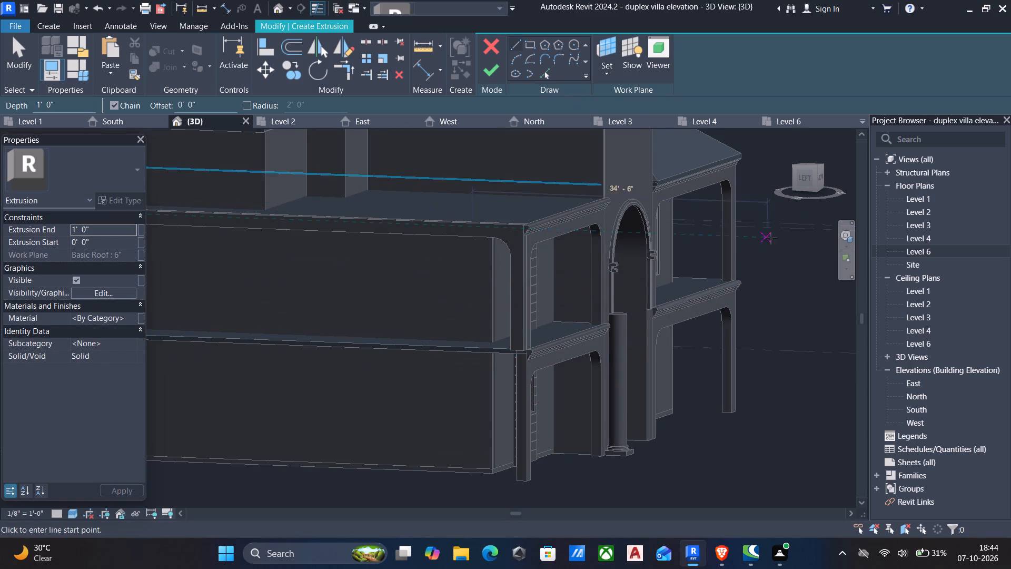
Sketch an outer rectangle about 73' 6" wide on the lower storey's left side, from the intermediate slab's top front corner to ground at the rear.
left_click(800, 178)
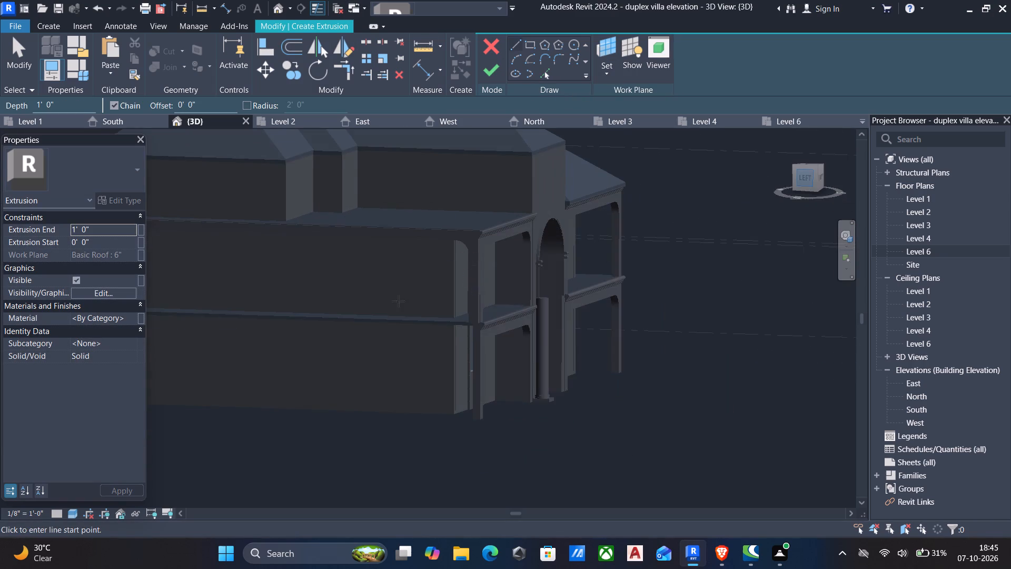
scroll(316, 303, "up", 5)
scroll(532, 236, "up", 5)
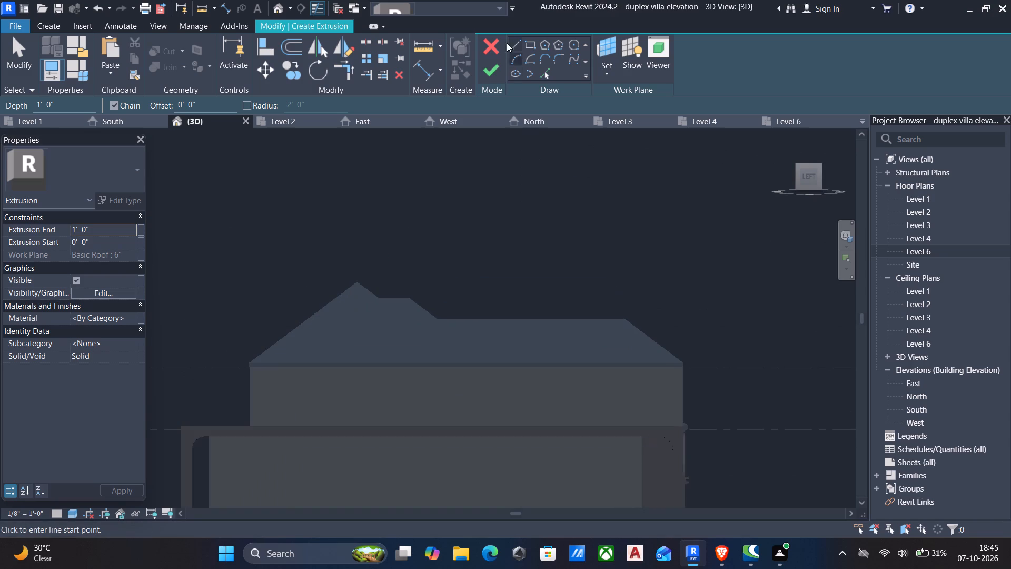
left_click(529, 40)
scroll(523, 228, "down", 3)
middle_click_drag(521, 318, 526, 232)
scroll(586, 322, "up", 3)
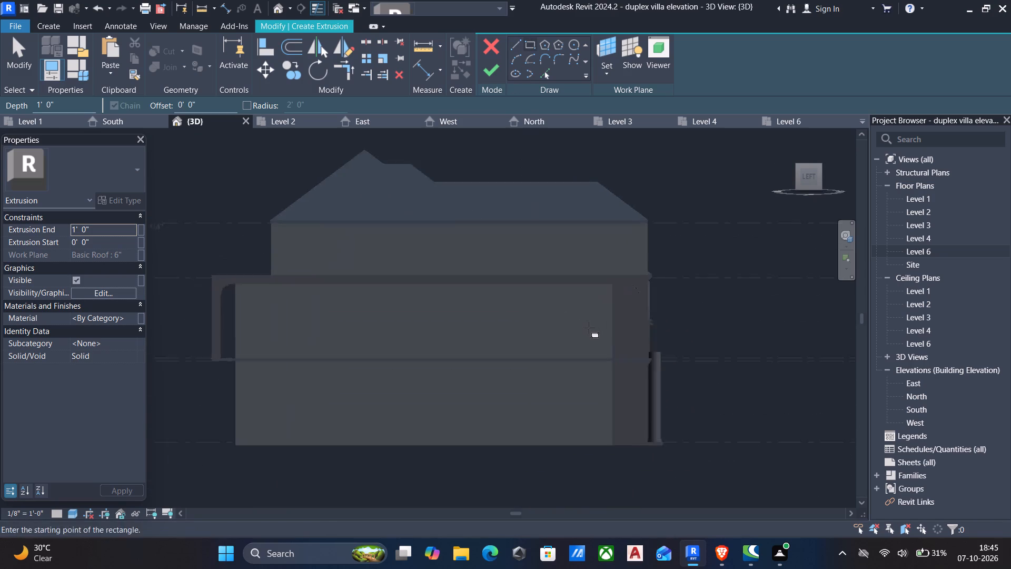
scroll(589, 328, "up", 2)
scroll(679, 382, "up", 4)
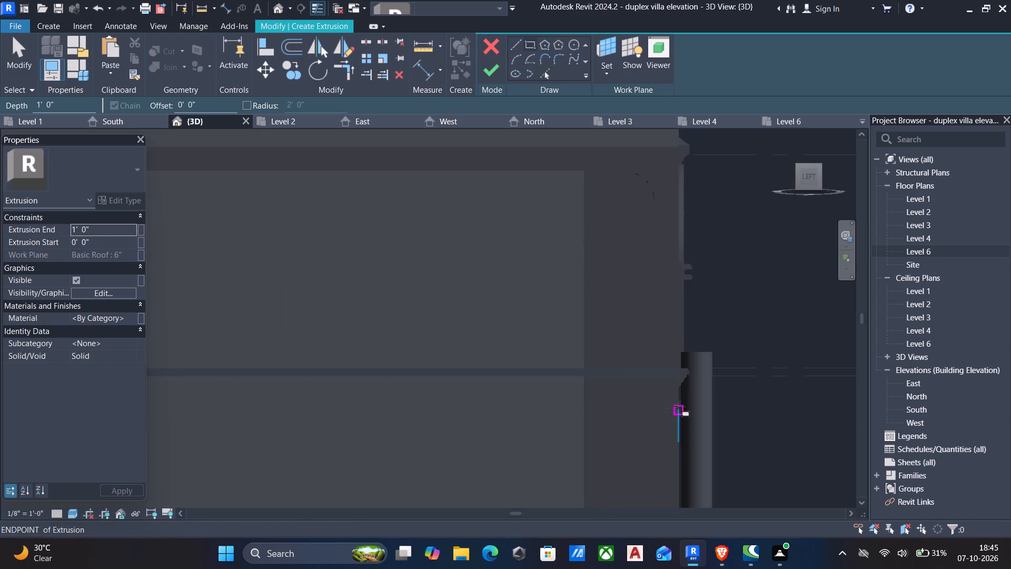
left_click_drag(680, 370, 672, 374)
scroll(594, 414, "down", 2)
middle_click_drag(588, 439, 642, 322)
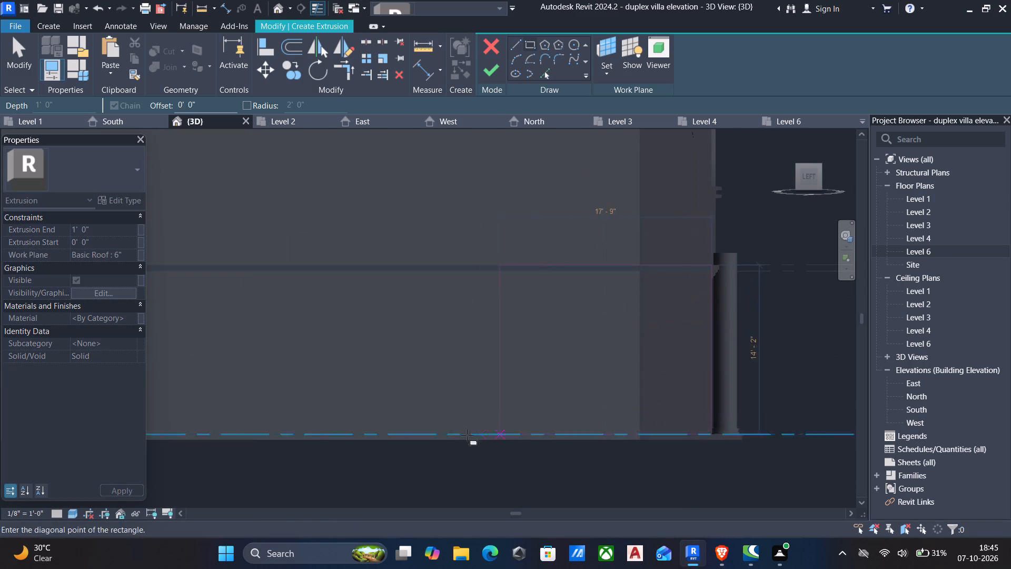
middle_click_drag(454, 437, 631, 344)
middle_click_drag(452, 406, 647, 468)
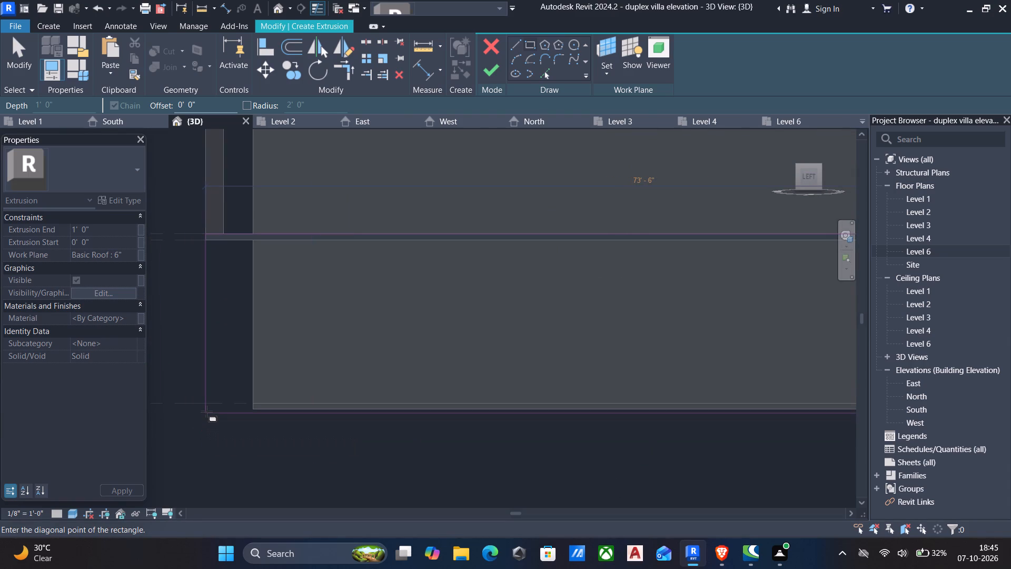
scroll(205, 406, "up", 4)
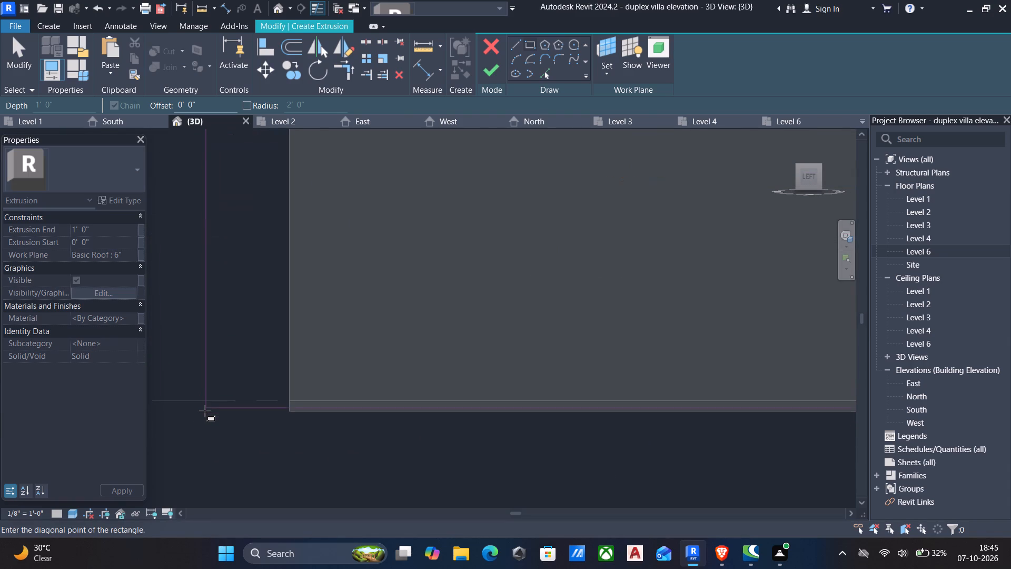
left_click(203, 413)
scroll(204, 413, "down", 4)
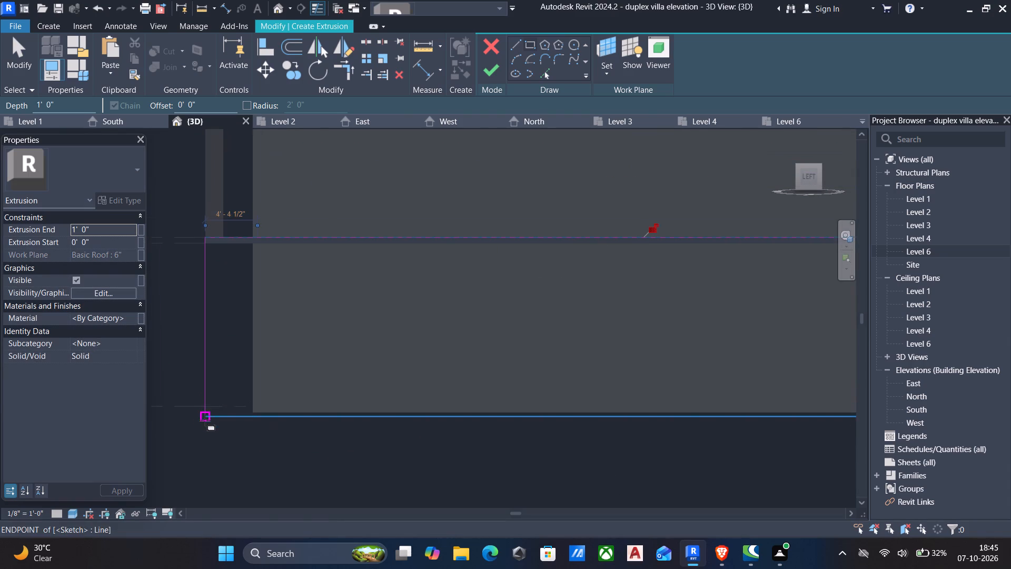
middle_click_drag(205, 420, 206, 426)
key("Escape")
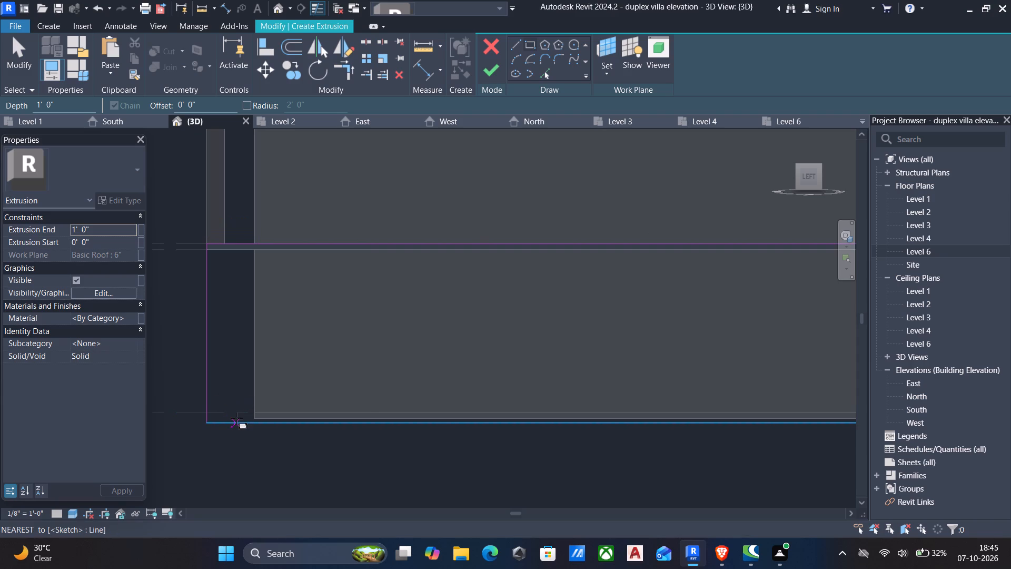
Align the outer rectangle's bottom line to the bottom edge of the ground floor slab.
type("AL")
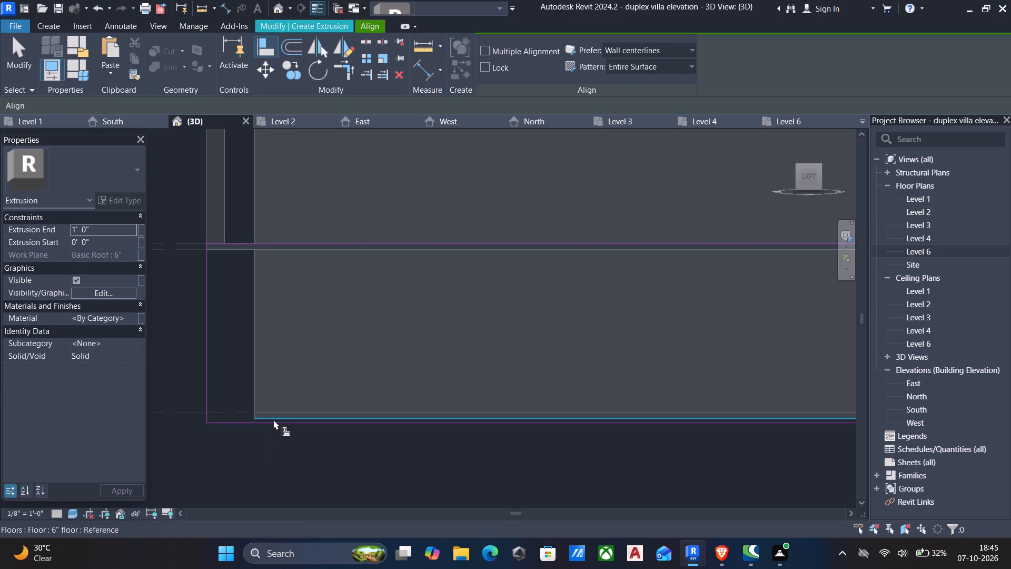
left_click(273, 419)
left_click(272, 430)
left_click(272, 423)
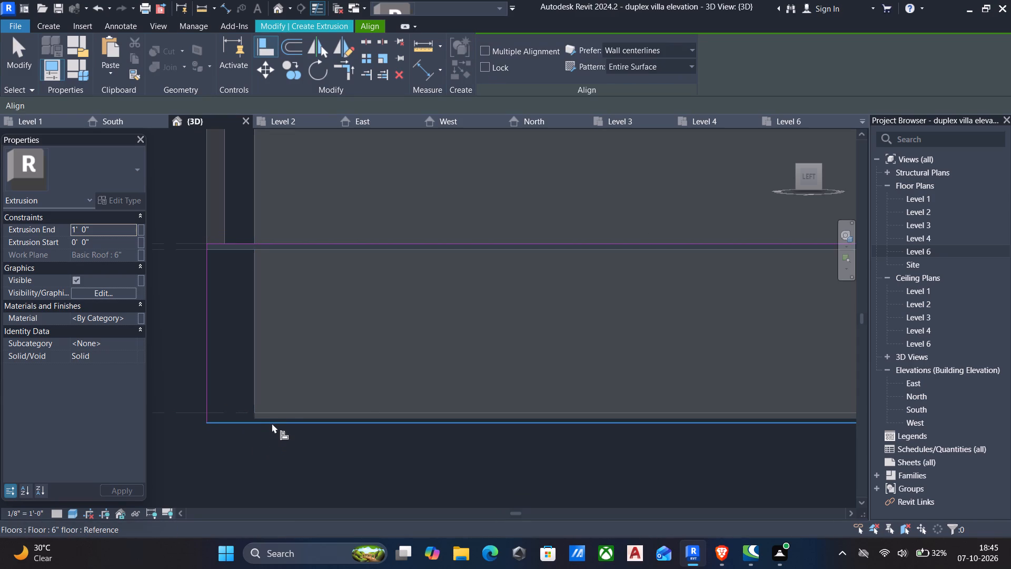
left_click(274, 405)
key("a")
key("l")
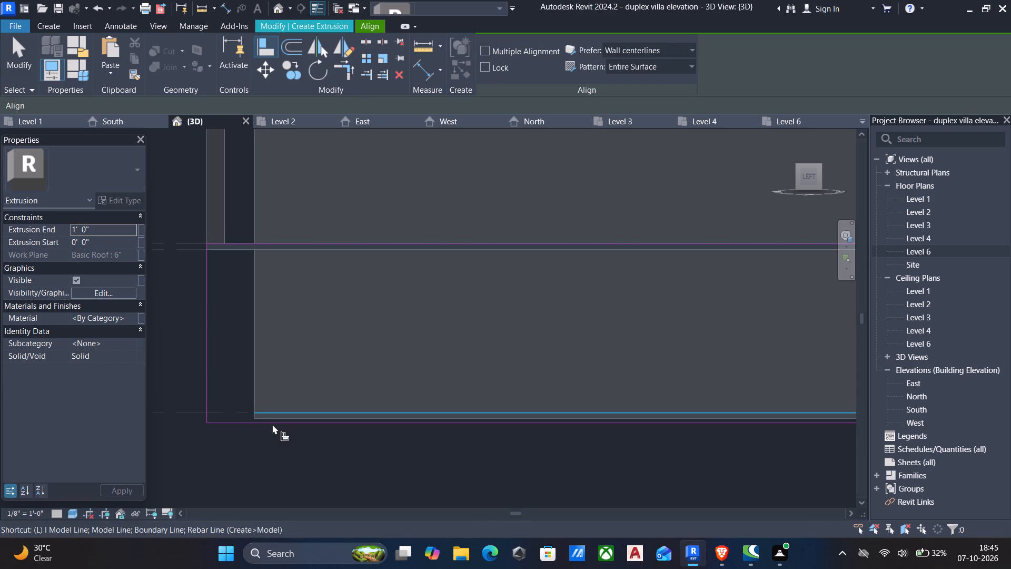
scroll(272, 421, "up", 4)
left_click(272, 418)
left_click(269, 425)
scroll(269, 426, "down", 5)
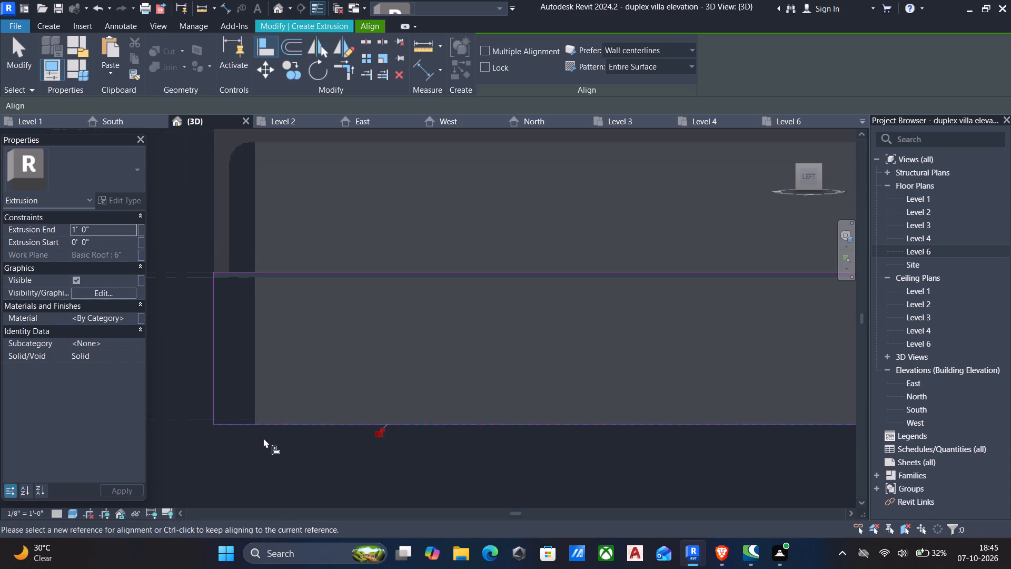
Align the outer rectangle's front vertical line to the front edge of the upper side frame.
scroll(263, 438, "down", 4)
scroll(236, 328, "up", 11)
scroll(250, 418, "down", 7)
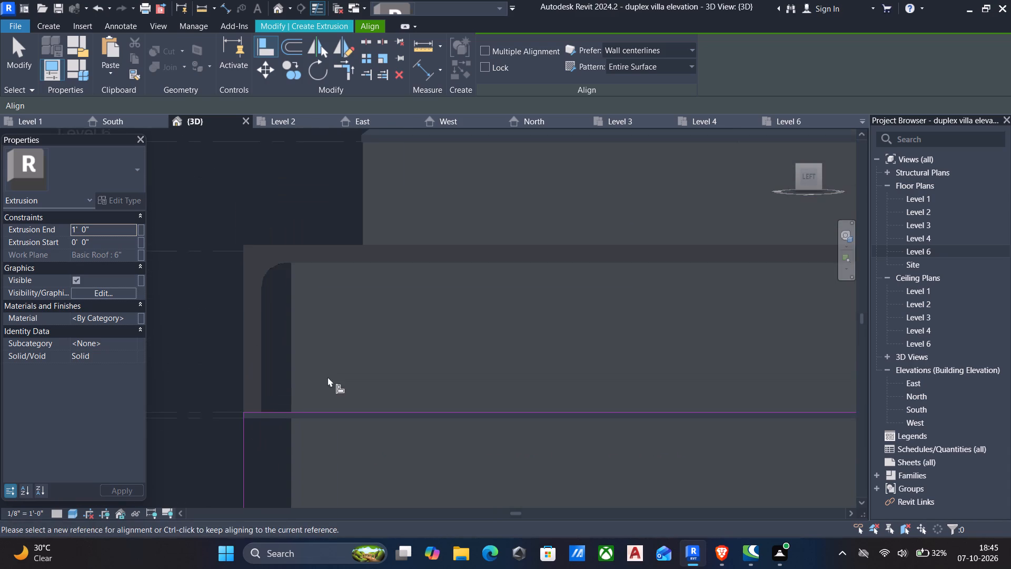
scroll(328, 377, "down", 5)
middle_click_drag(453, 415, 365, 380)
scroll(533, 406, "up", 4)
scroll(596, 365, "up", 6)
scroll(494, 308, "up", 4)
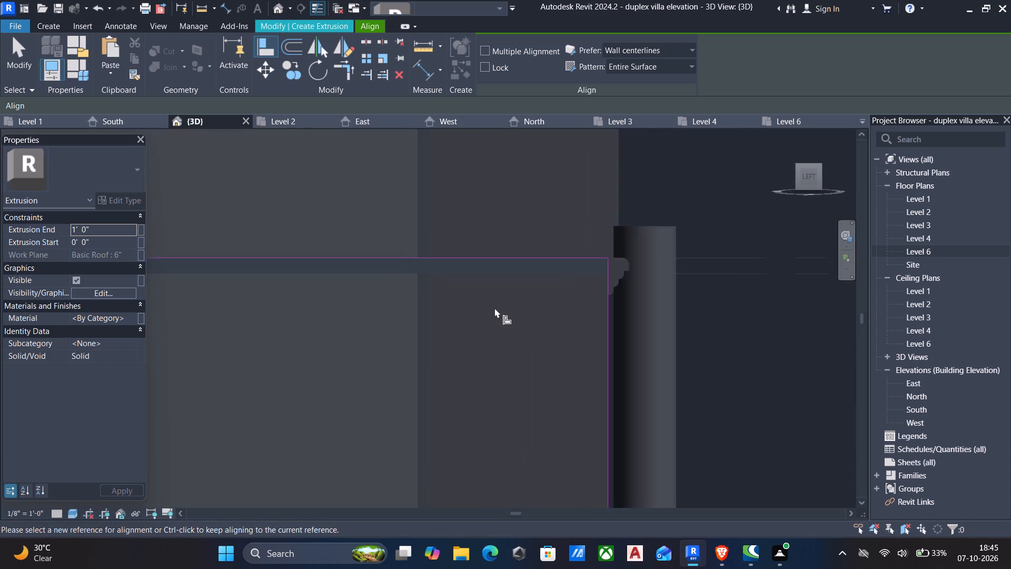
scroll(494, 308, "up", 1)
scroll(531, 323, "down", 4)
middle_click_drag(534, 326, 517, 319)
scroll(522, 314, "up", 4)
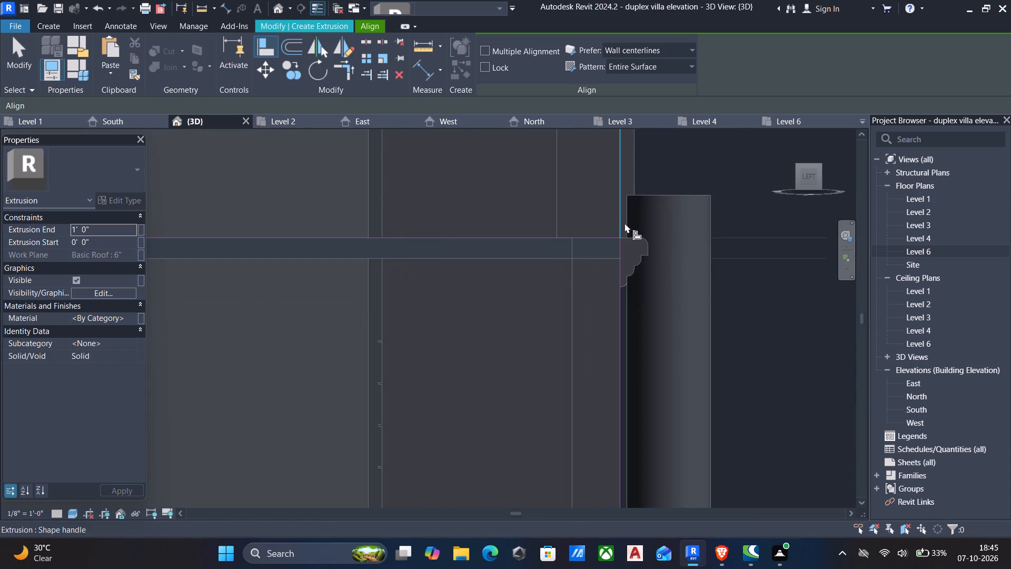
left_click(622, 215)
left_click(619, 309)
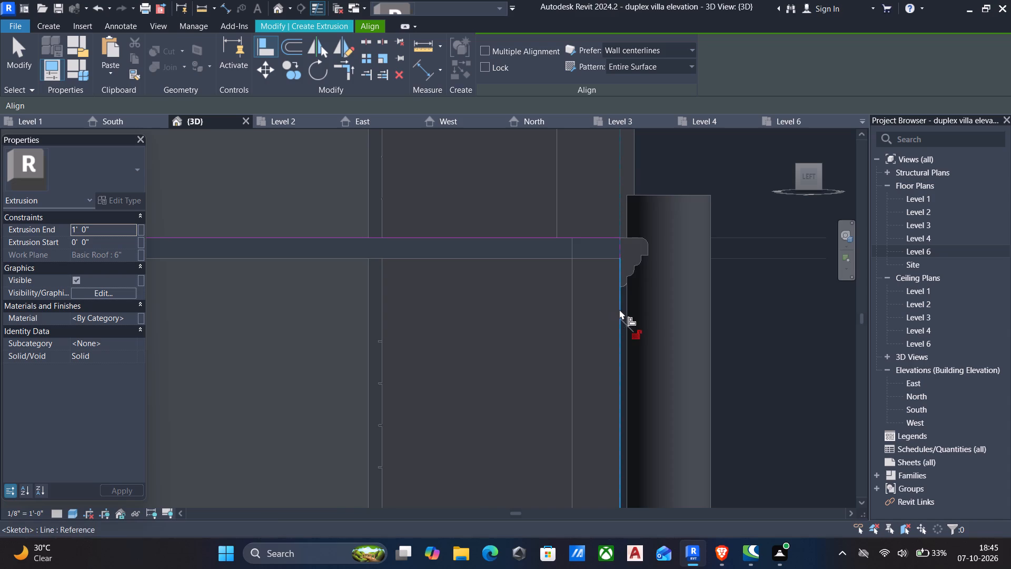
scroll(612, 311, "down", 8)
middle_click_drag(600, 319, 676, 313)
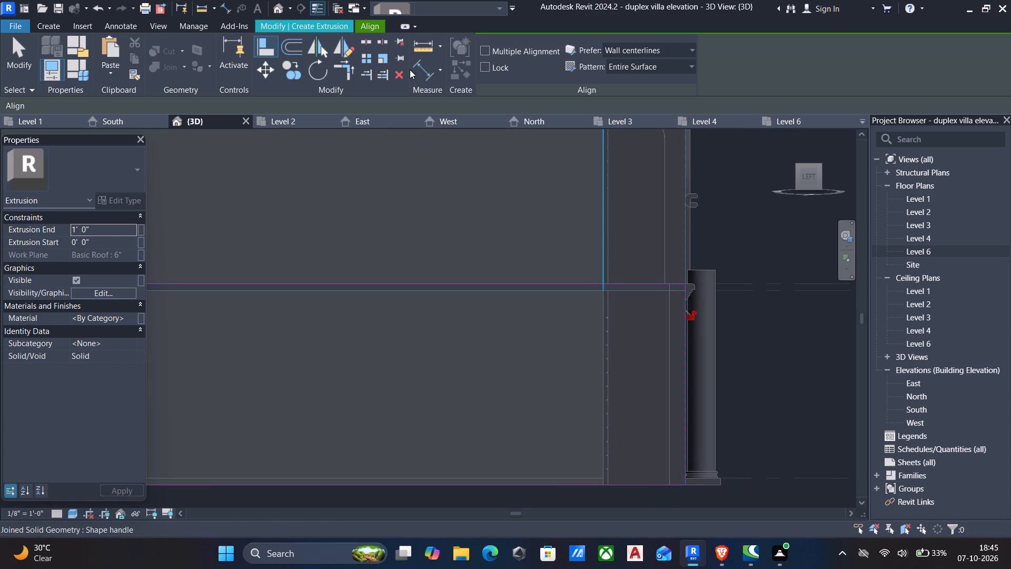
key("Escape")
Sketch an inner rectangle offset 1' 6" inward from the outer rectangle, using its opposite corners.
left_click(308, 23)
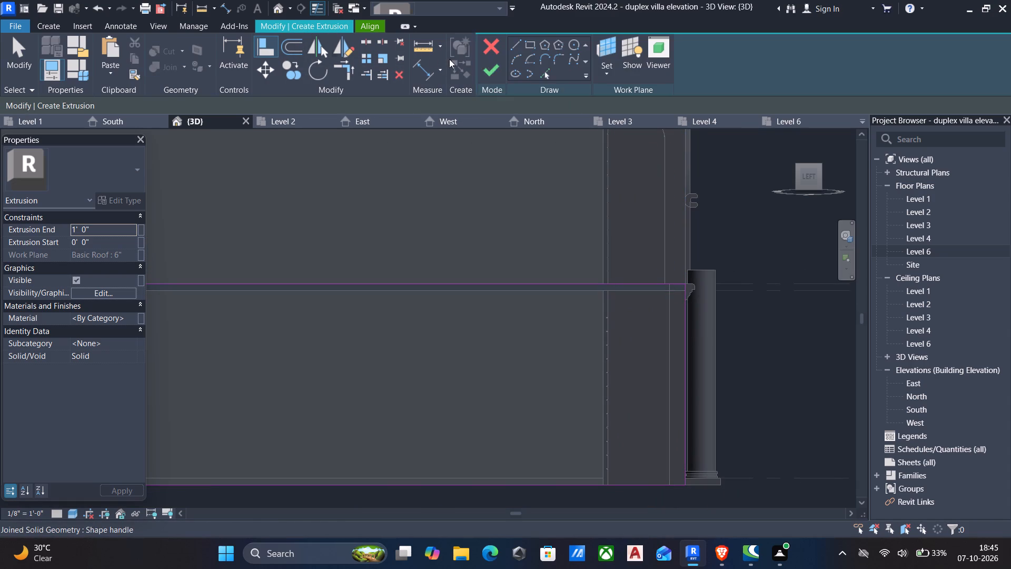
left_click(526, 47)
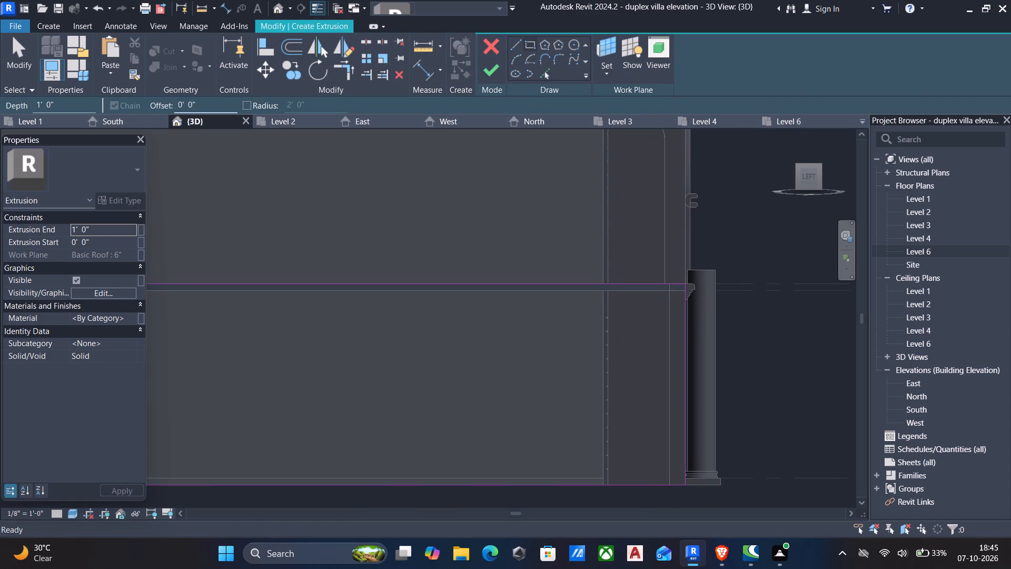
left_click_drag(234, 98, 216, 98)
left_click_drag(216, 98, 212, 104)
left_click_drag(211, 104, 0, 109)
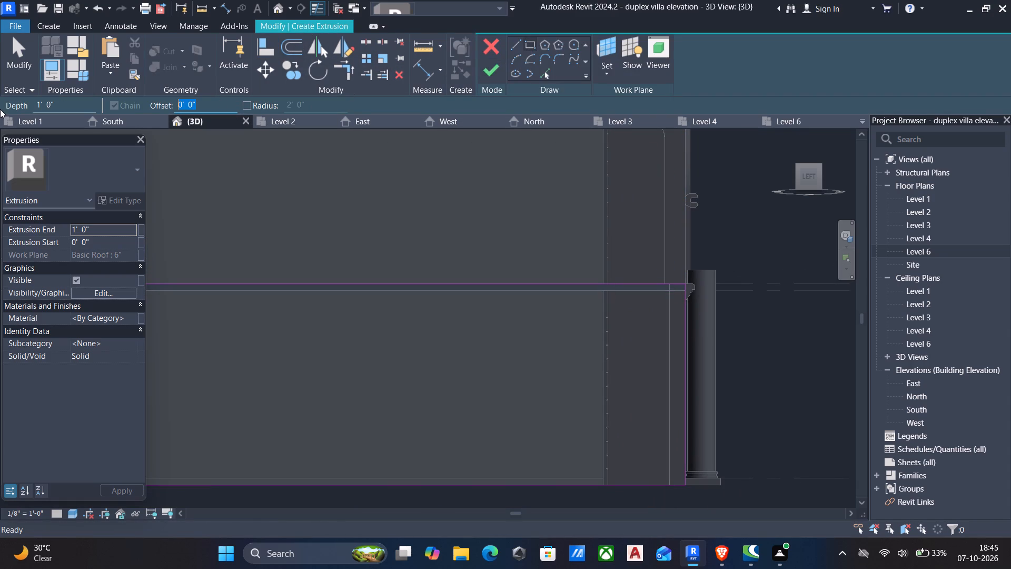
type("1'")
type("6\"")
scroll(274, 297, "down", 3)
scroll(535, 319, "up", 5)
scroll(587, 276, "down", 1)
scroll(587, 276, "up", 5)
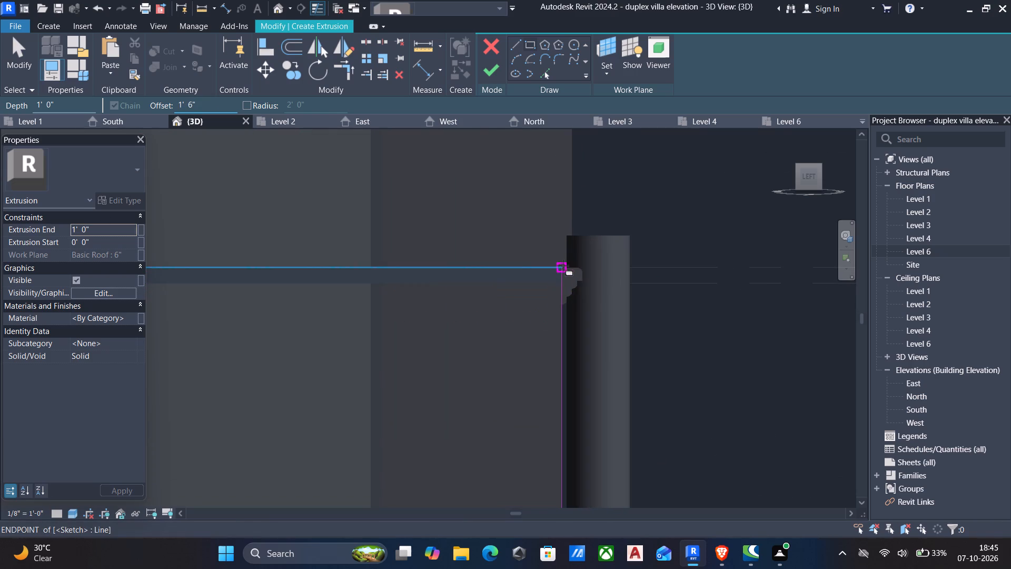
left_click(562, 266)
scroll(502, 316, "down", 5)
middle_click_drag(467, 387, 592, 275)
key("space")
scroll(534, 322, "down", 1)
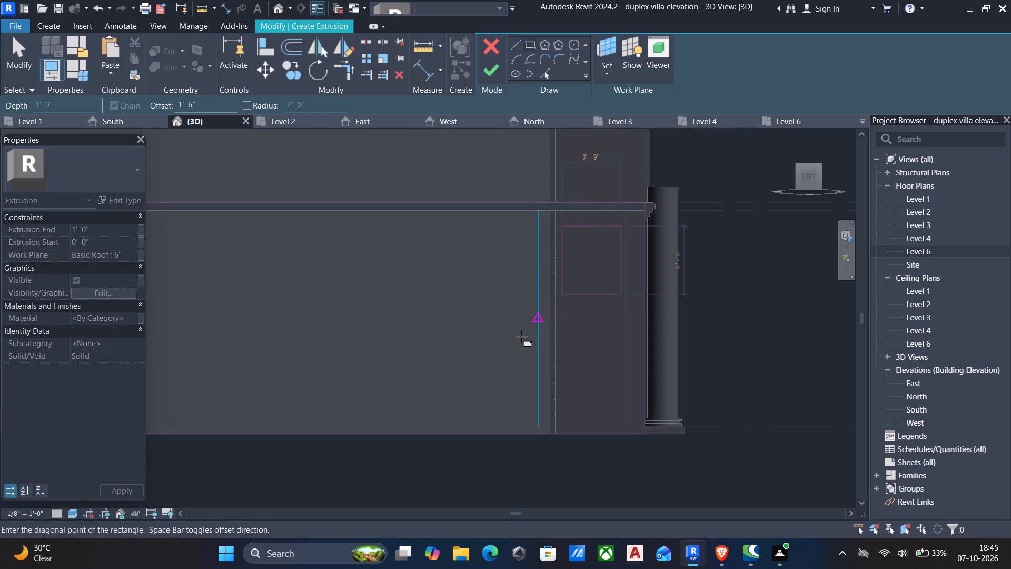
scroll(521, 337, "down", 1)
middle_click_drag(521, 337, 668, 281)
middle_click_drag(503, 331, 697, 355)
middle_click_drag(437, 376, 656, 382)
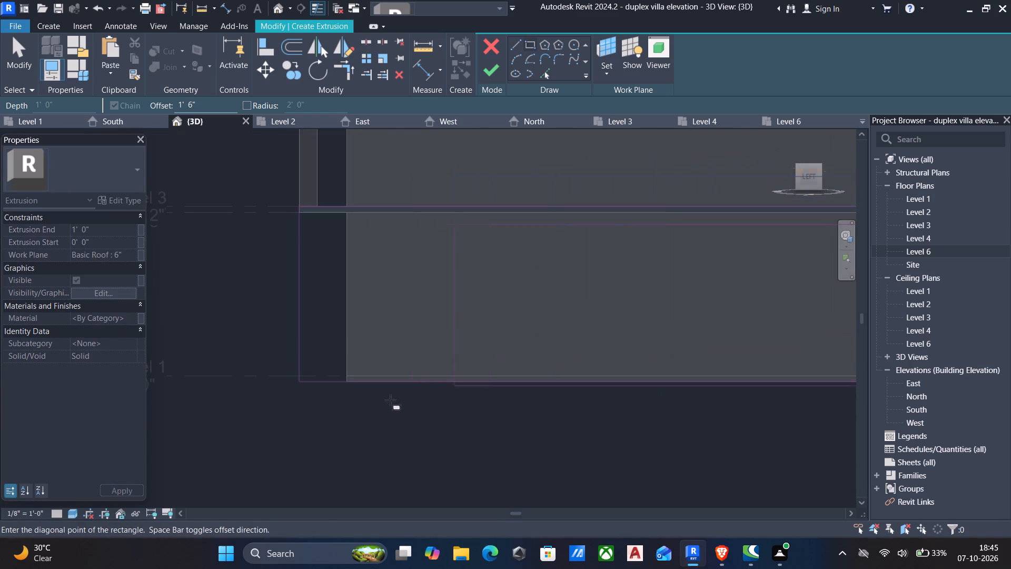
scroll(341, 395, "up", 4)
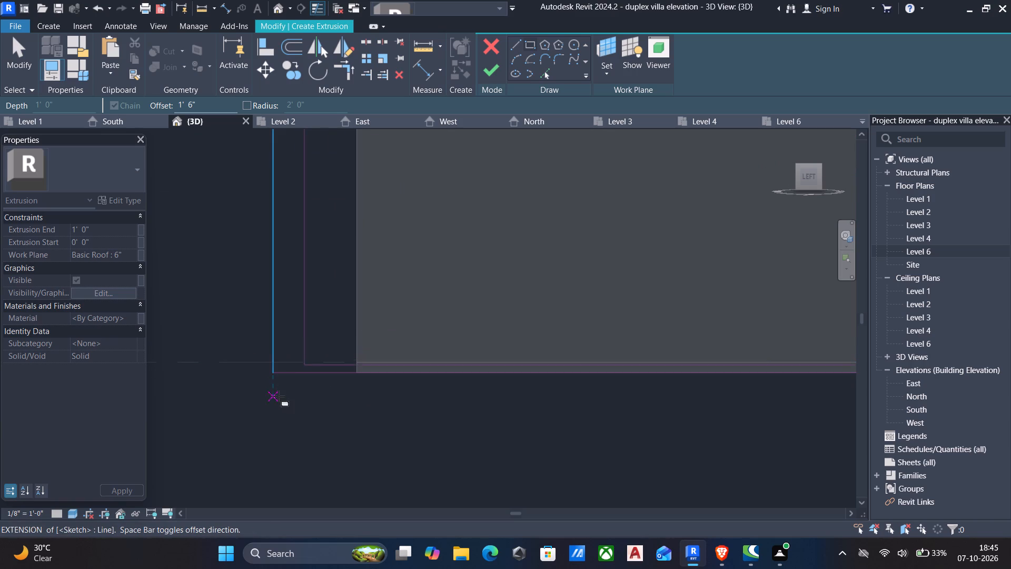
left_click(274, 371)
scroll(286, 376, "down", 5)
middle_click_drag(302, 410, 296, 438)
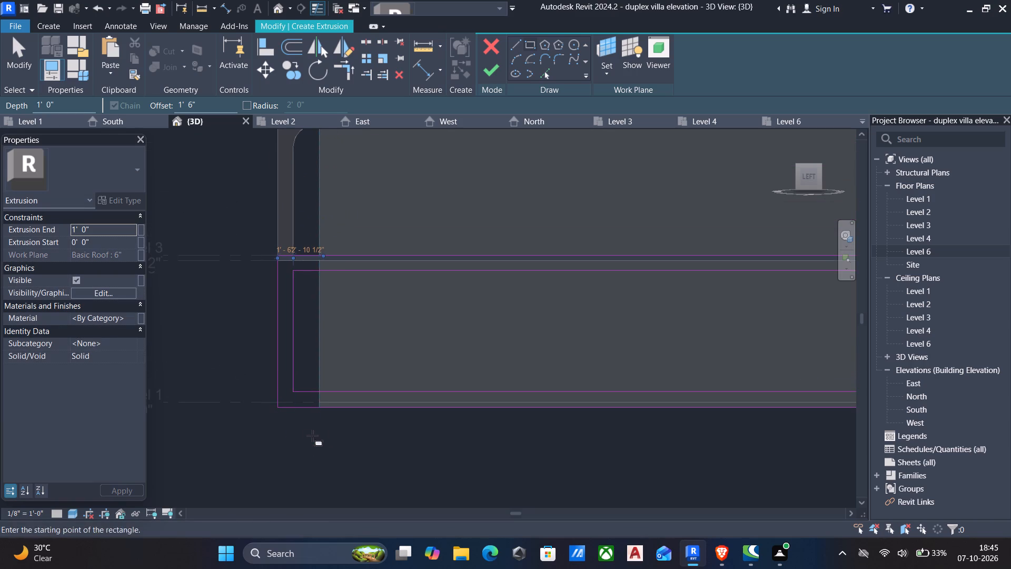
key("Escape")
scroll(446, 359, "down", 1)
middle_click_drag(428, 385, 371, 398)
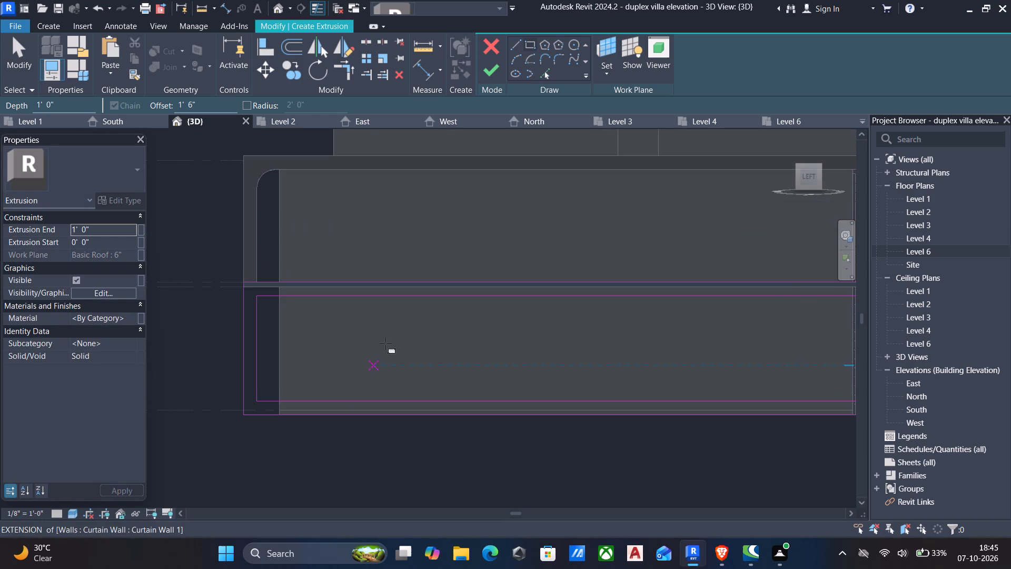
scroll(428, 350, "down", 3)
middle_click_drag(417, 361, 376, 363)
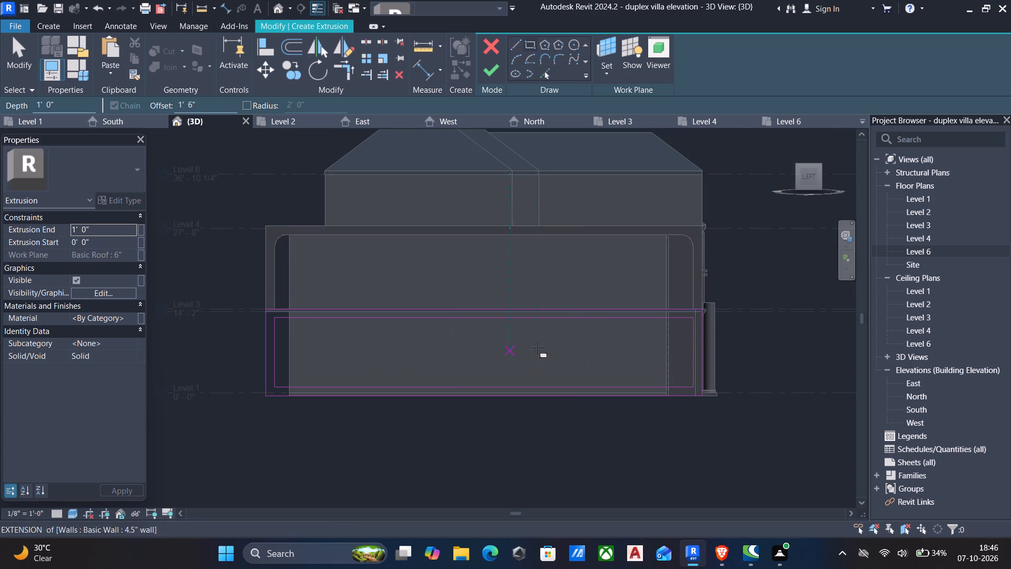
scroll(568, 347, "up", 3)
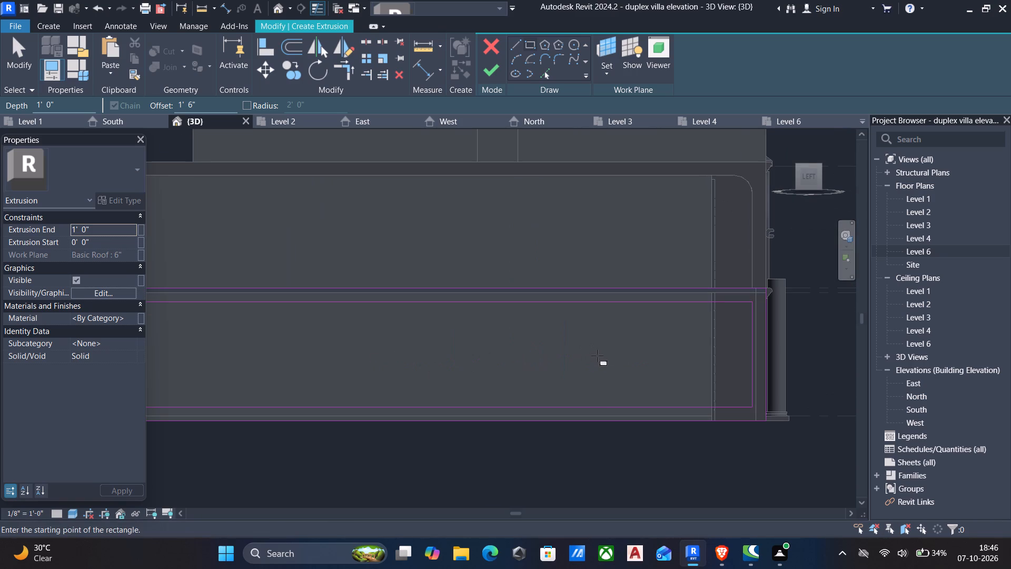
key("Escape")
Fillet the inner rectangle's two top corners, front and rear, with a 2' 0" radius.
scroll(616, 356, "down", 2)
scroll(707, 404, "up", 4)
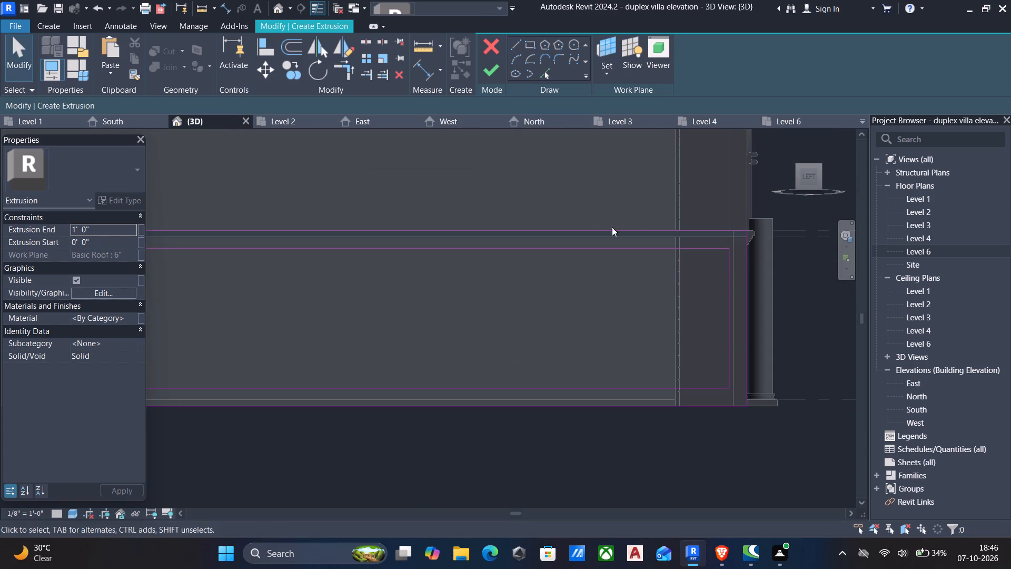
left_click(554, 56)
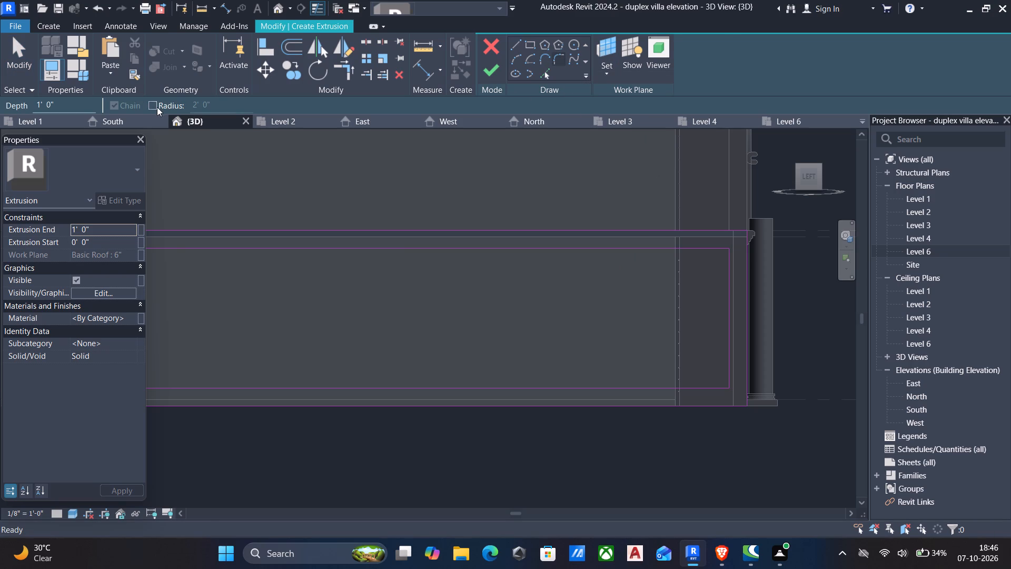
left_click(151, 103)
left_click(725, 273)
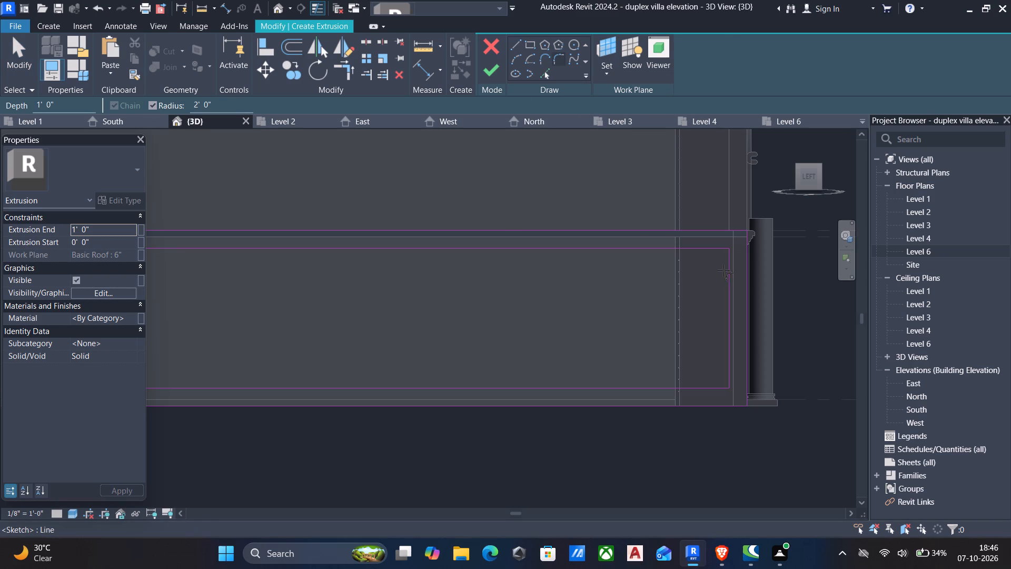
left_click(692, 251)
scroll(680, 281, "down", 4)
middle_click_drag(682, 289, 757, 296)
scroll(273, 228, "up", 3)
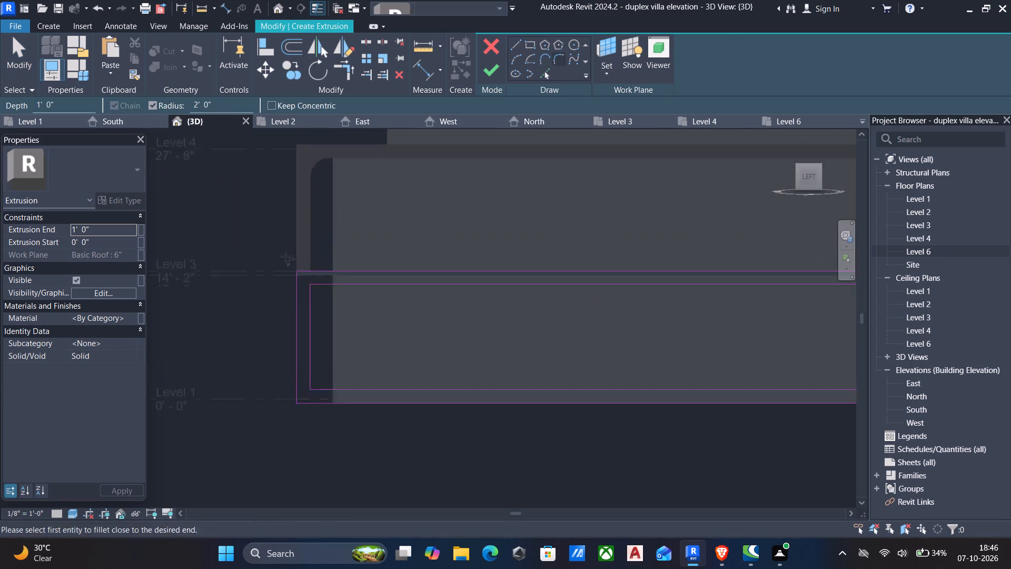
scroll(285, 257, "up", 3)
left_click(348, 303)
left_click(330, 319)
scroll(332, 319, "down", 3)
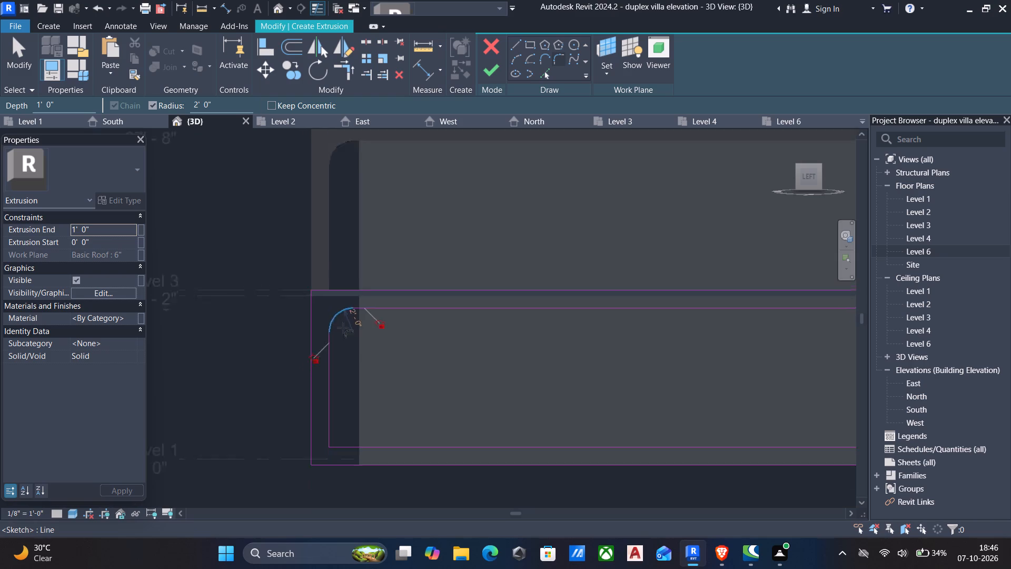
scroll(343, 328, "down", 3)
key("Escape")
scroll(356, 404, "up", 4)
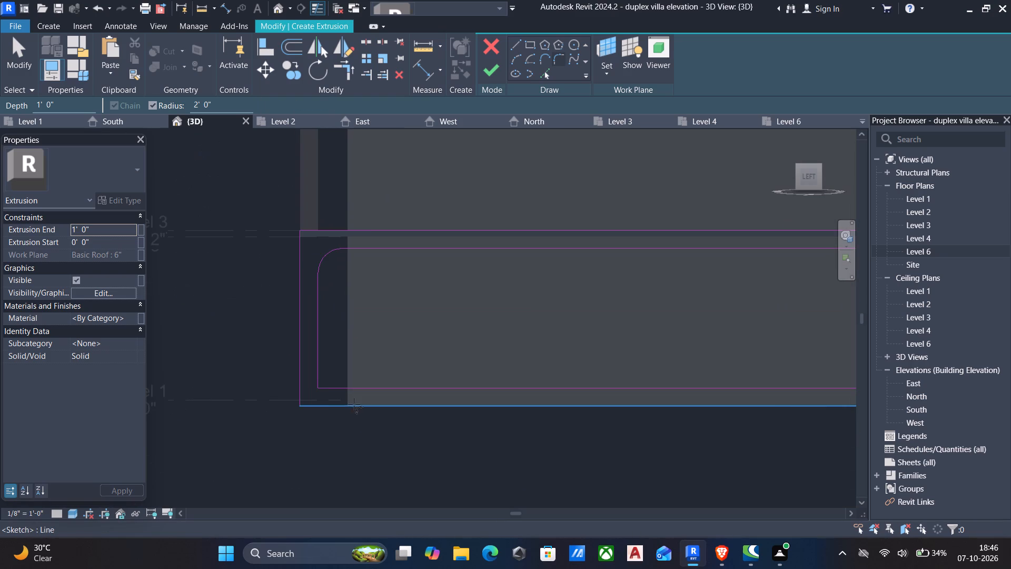
Split the bottom lines of the outer and inner rectangles near their rear ends, without deleting the inner segments.
key("Escape")
key("s")
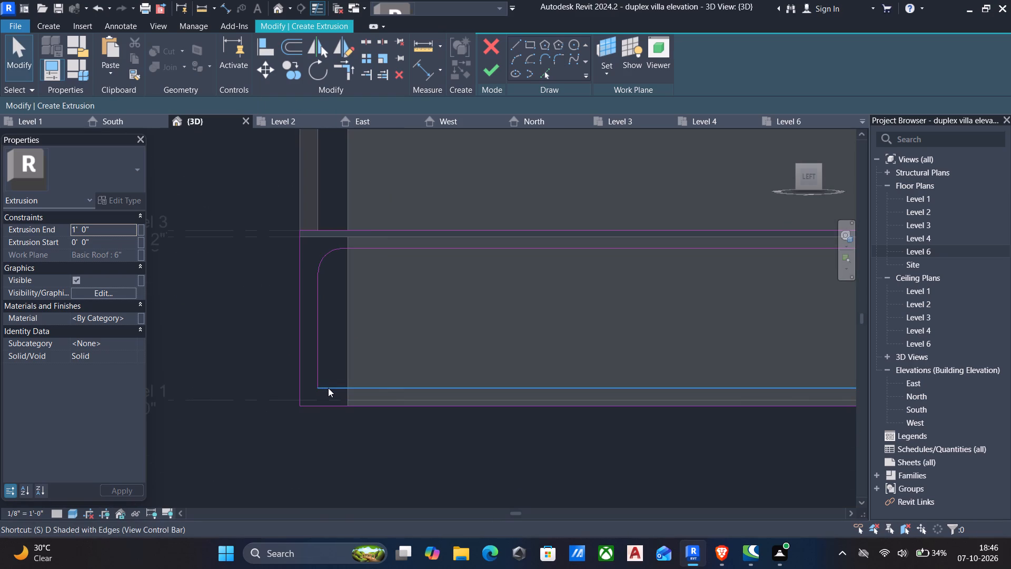
key("l")
scroll(362, 400, "up", 3)
left_click(399, 406)
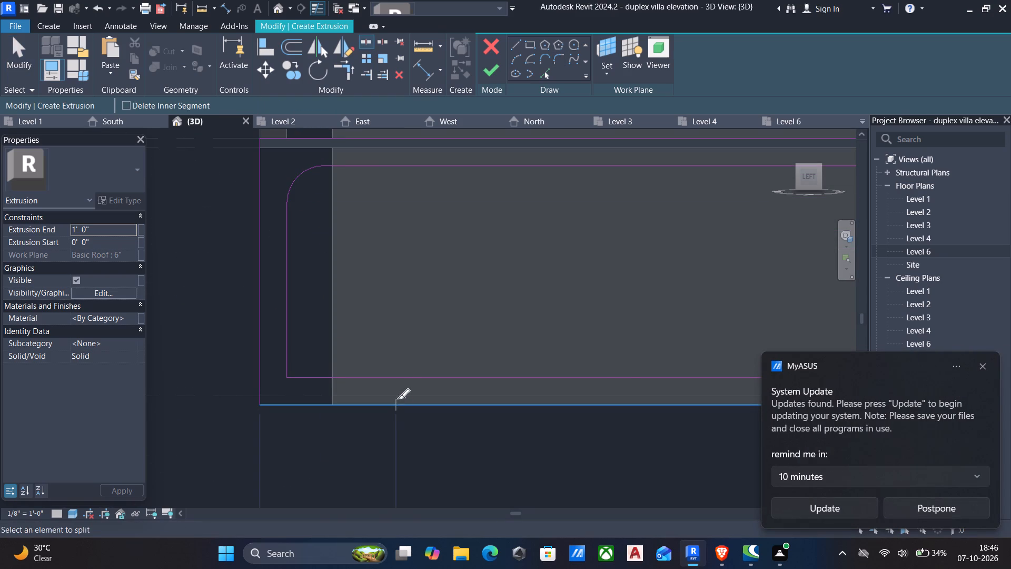
left_click(394, 375)
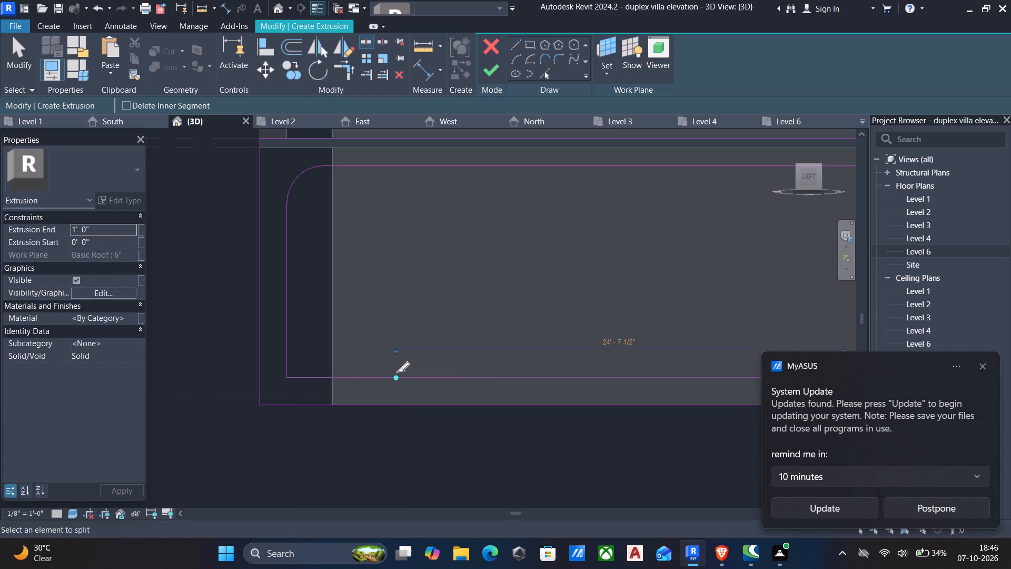
key("Escape")
key("Escape")
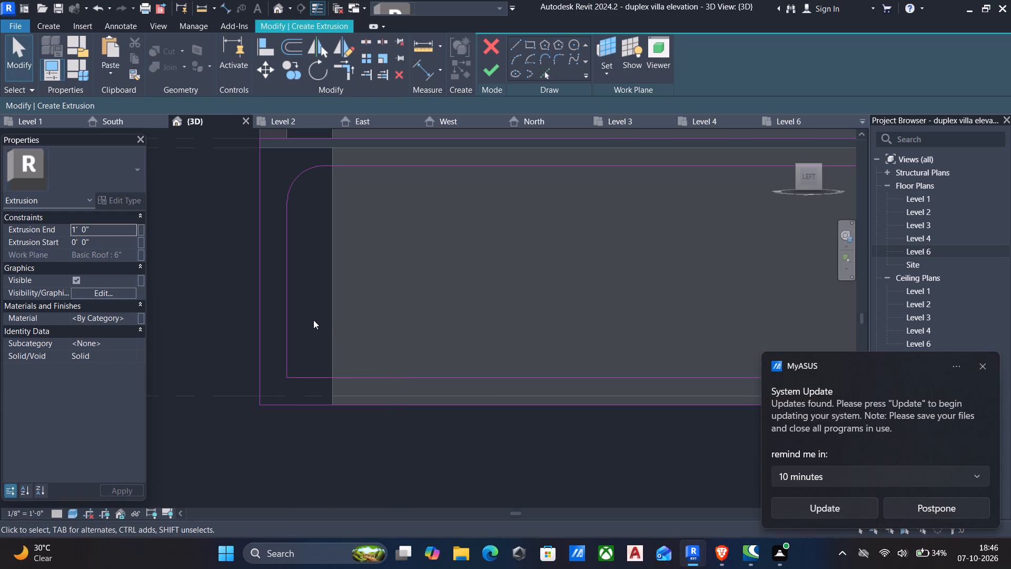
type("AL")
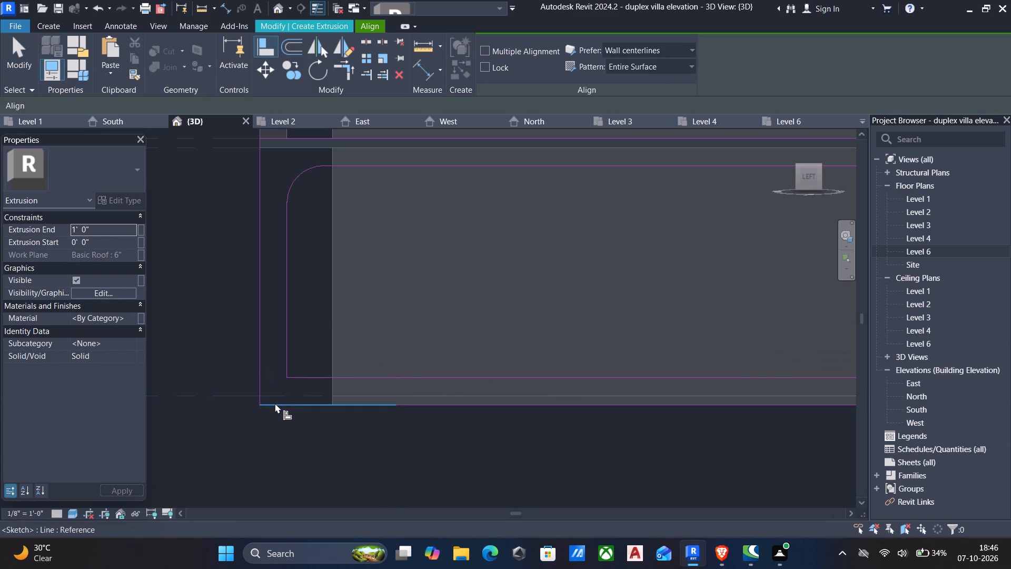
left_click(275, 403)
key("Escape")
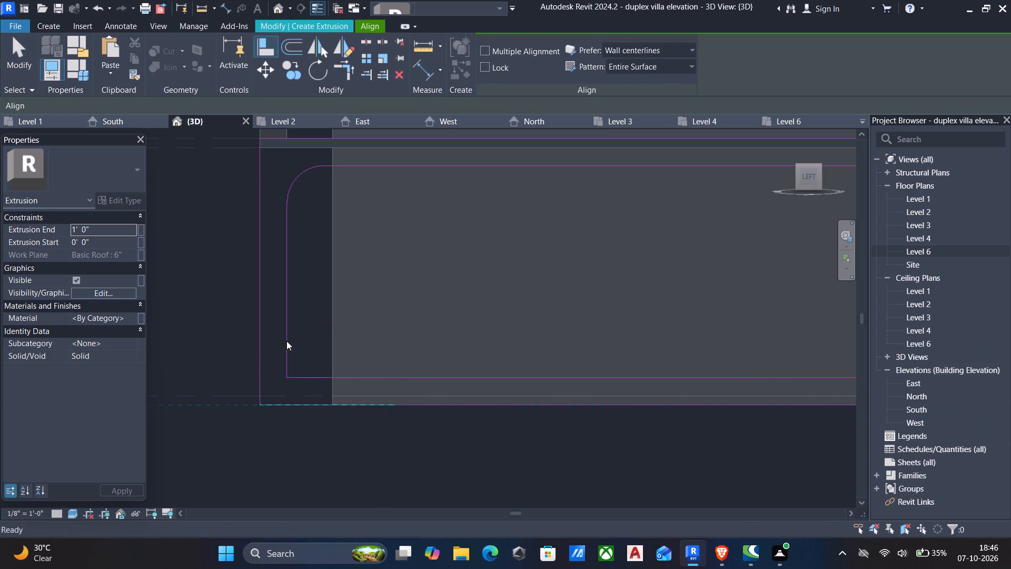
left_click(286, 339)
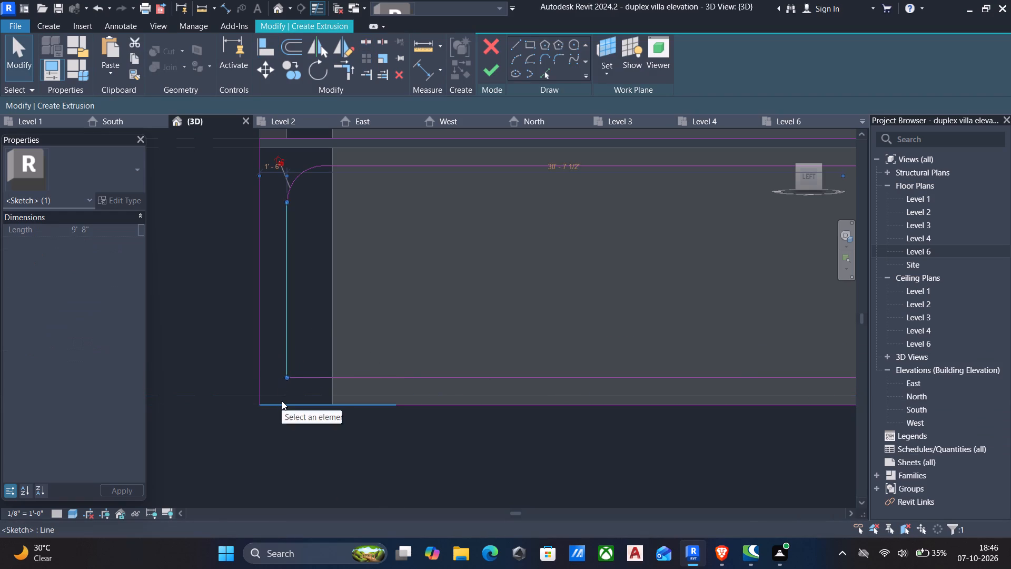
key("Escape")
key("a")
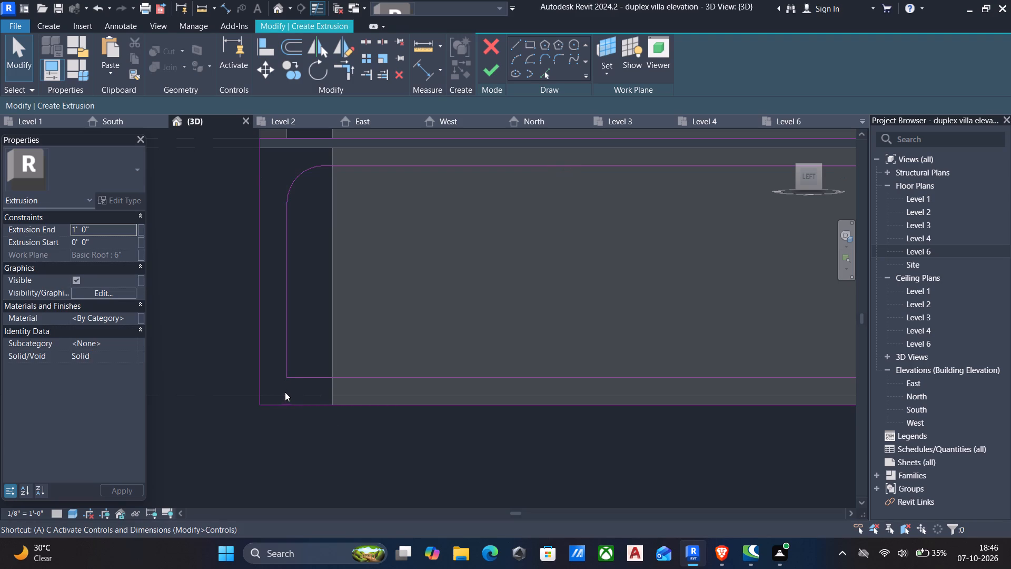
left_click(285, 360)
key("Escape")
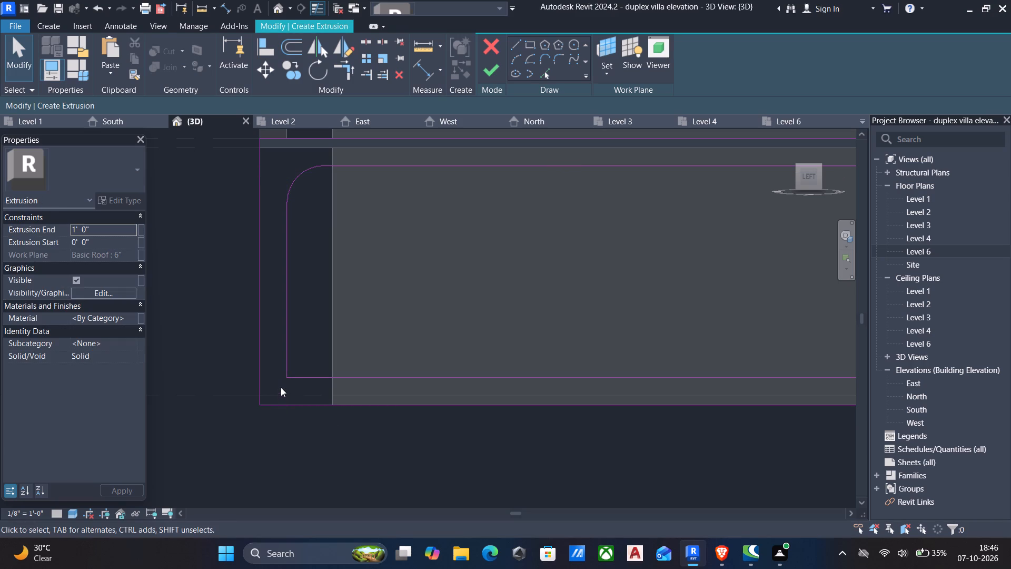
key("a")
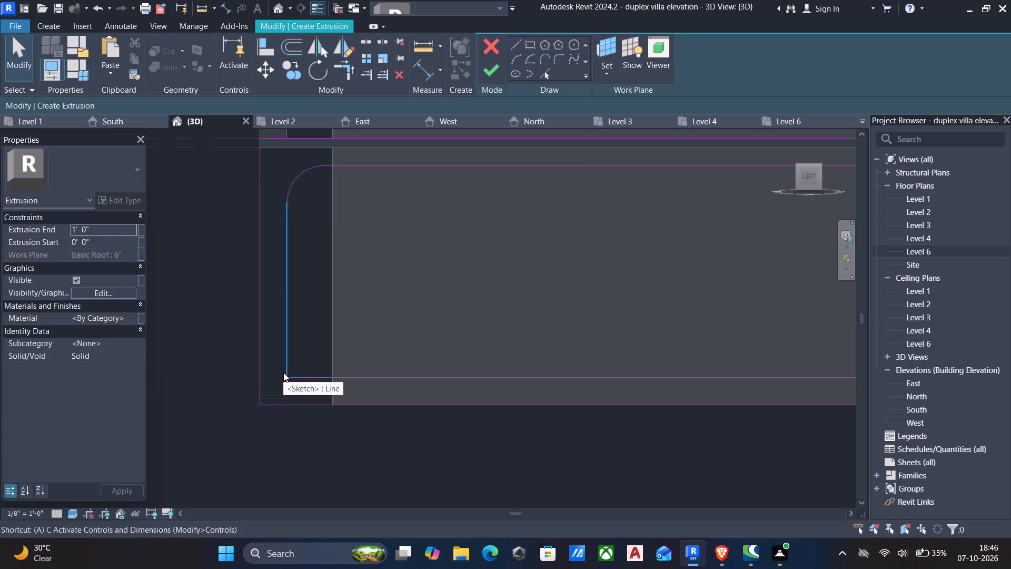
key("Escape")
Trim the inner rectangle's rear and front vertical lines to the outer bottom line, leaving a closed foot at each end.
type("TR")
left_click(283, 356)
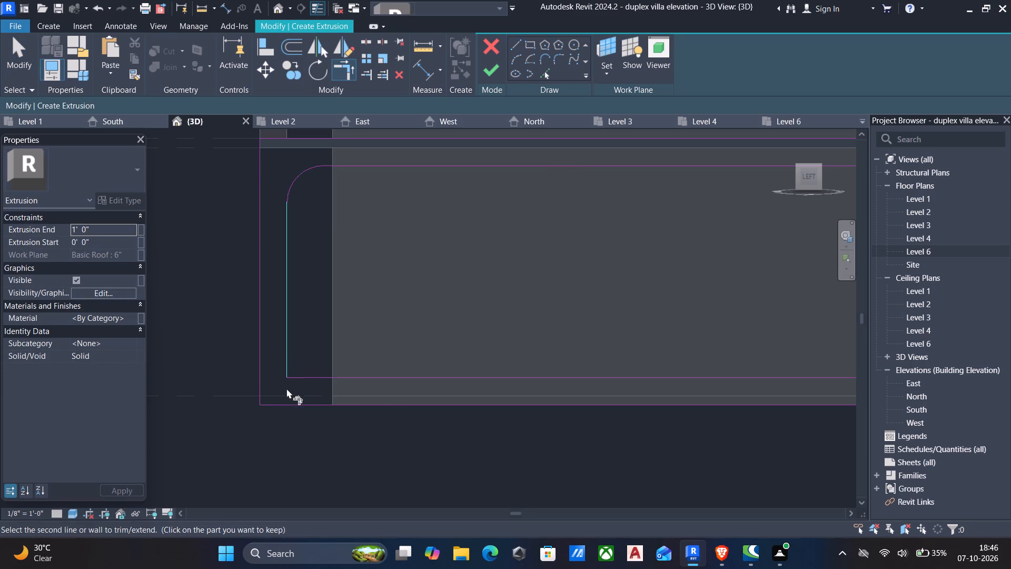
left_click(277, 401)
scroll(280, 401, "down", 5)
middle_click_drag(465, 409, 241, 372)
scroll(643, 352, "up", 4)
left_click(741, 327)
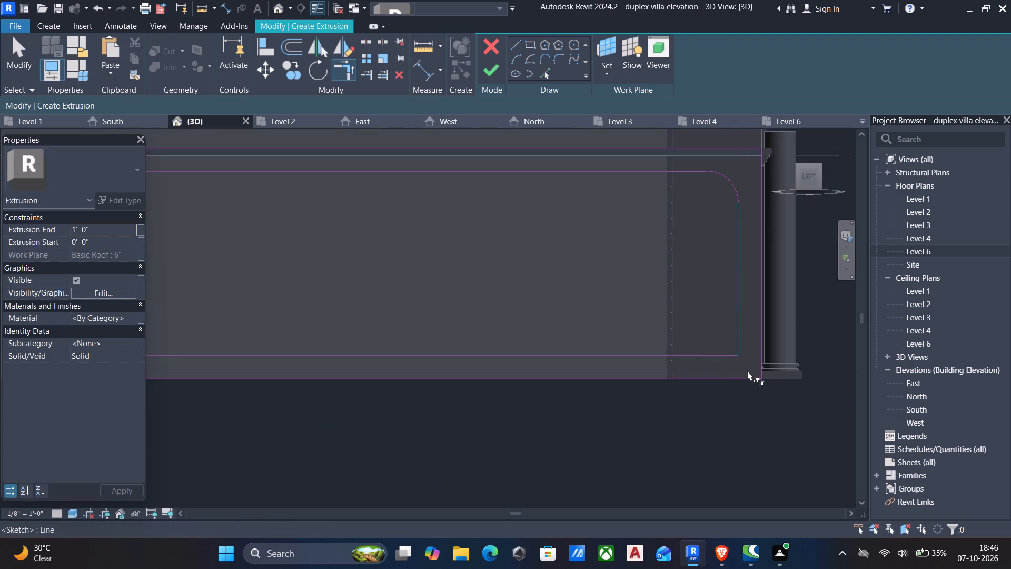
left_click(750, 379)
scroll(723, 381, "down", 3)
middle_click_drag(722, 382, 748, 390)
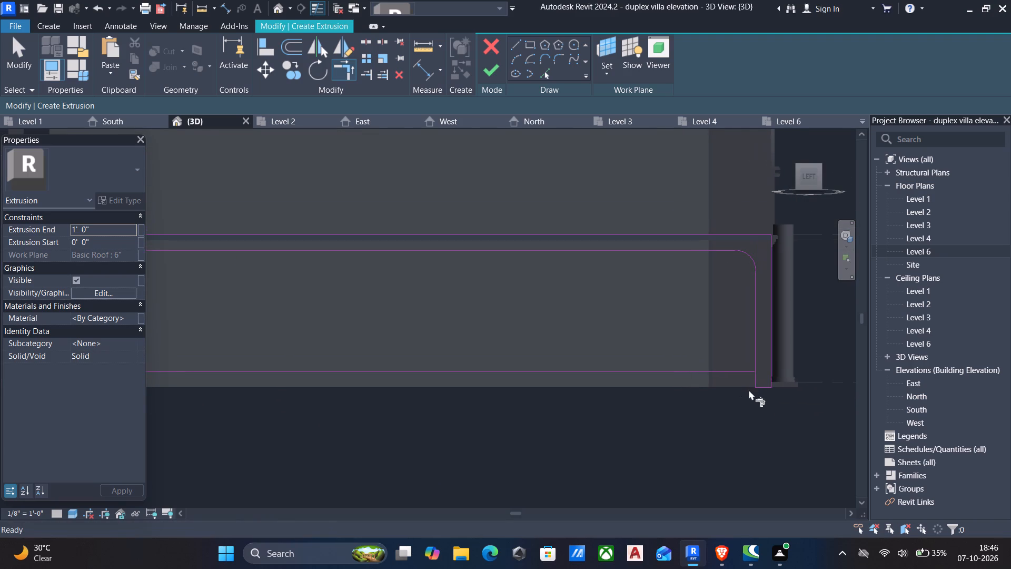
key("Escape")
Delete the two leftover segments of the inner rectangle's bottom line so the frame is open at ground level.
left_click_drag(611, 396, 576, 355)
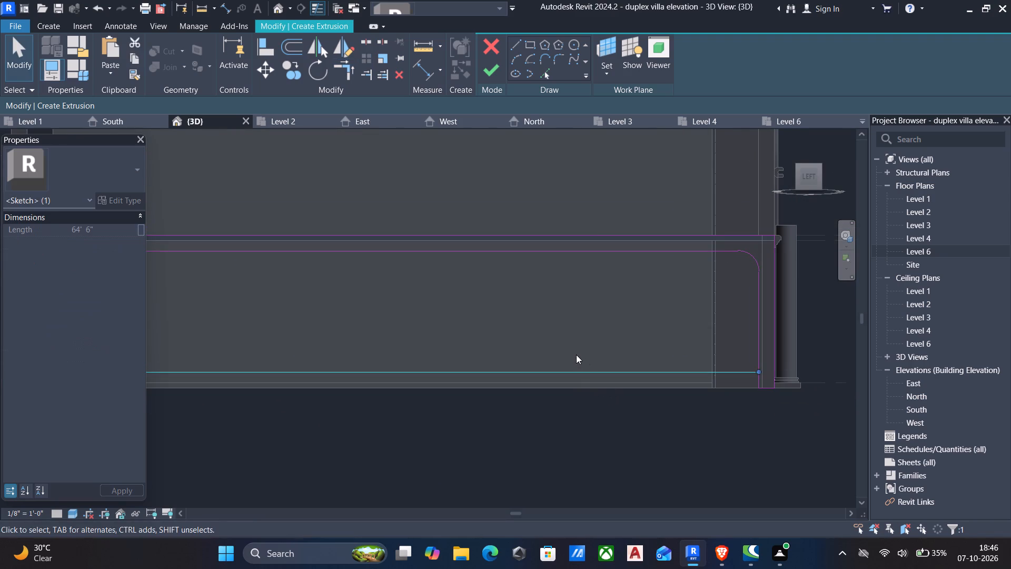
key("Delete")
scroll(576, 355, "down", 5)
middle_click_drag(580, 377, 643, 397)
scroll(550, 368, "up", 3)
left_click_drag(424, 450, 358, 386)
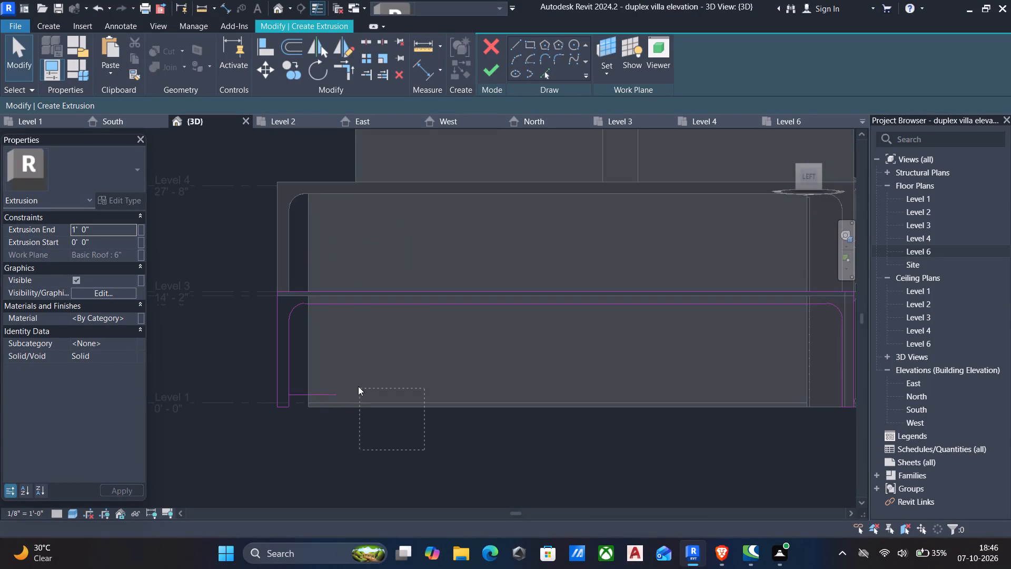
left_click_drag(358, 386, 330, 368)
key("Delete")
Finish the lower-storey side frame sketch as a 1' 0" deep extrusion.
scroll(363, 369, "down", 5)
scroll(440, 362, "up", 1)
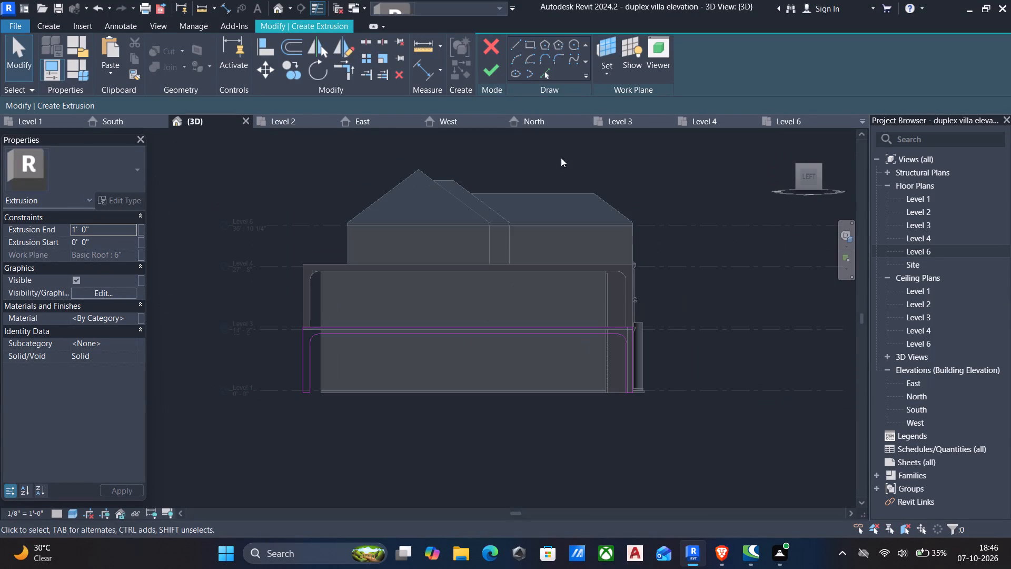
left_click(487, 72)
scroll(573, 243, "down", 3)
middle_click_drag(569, 250, 560, 259, "shift")
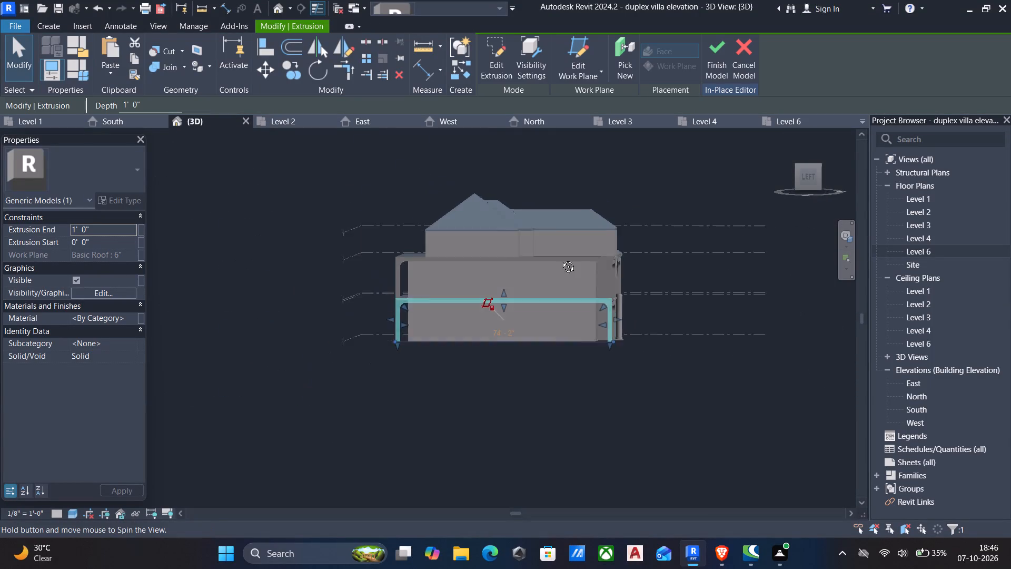
middle_click_drag(560, 259, 539, 307, "shift")
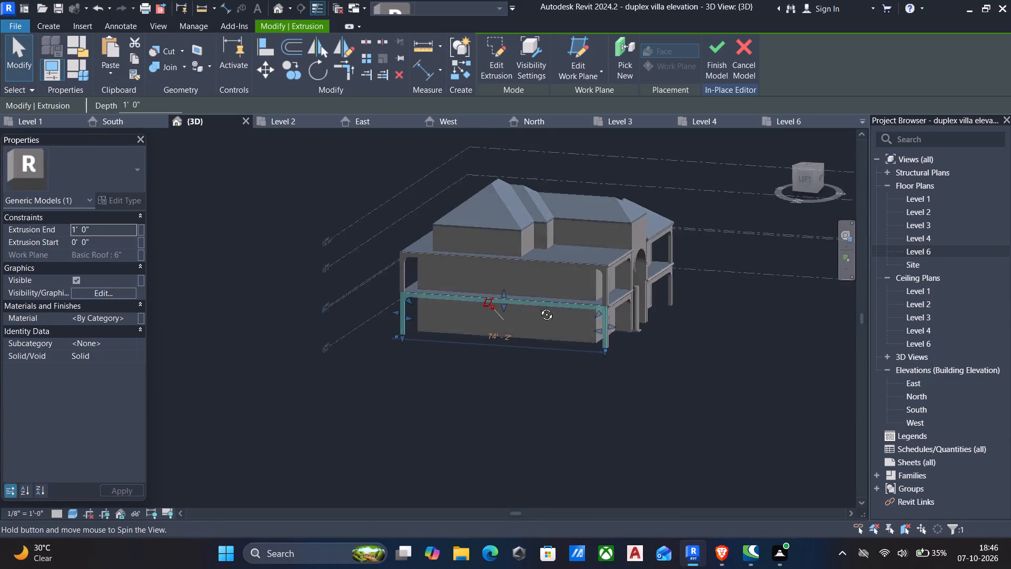
middle_click_drag(539, 307, 561, 301, "shift")
key("Escape")
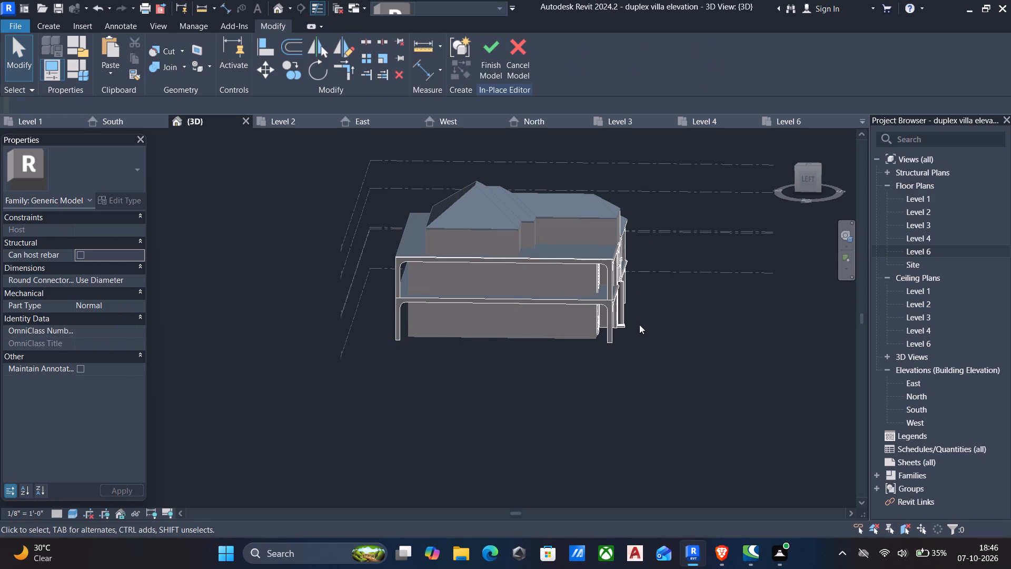
Examine the side frames and the Level 4 front cornice where they meet at the villa's front-left corner.
scroll(635, 336, "down", 1, "shift")
middle_click_drag(633, 338, 699, 328, "shift")
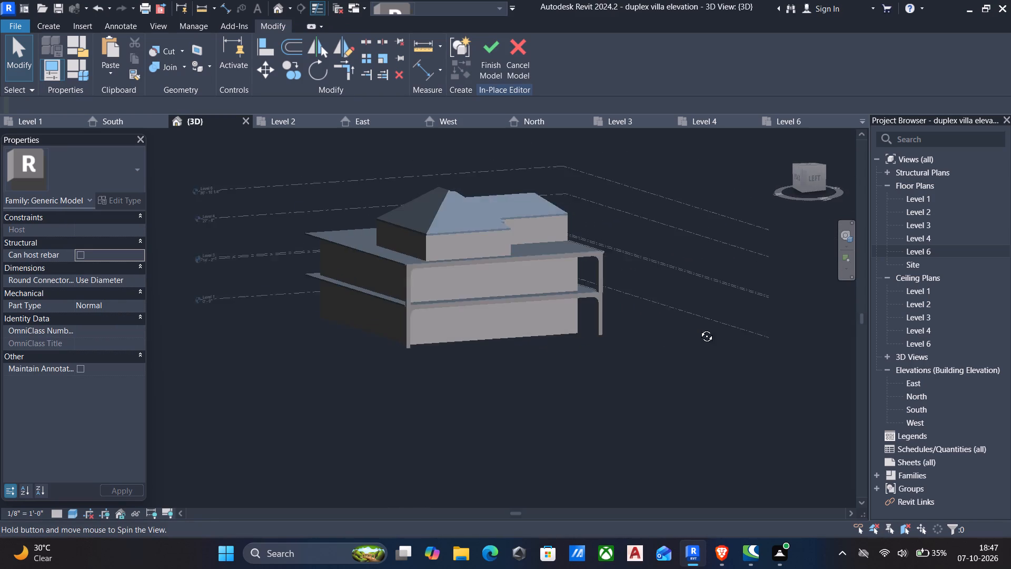
middle_click_drag(699, 328, 395, 321, "shift")
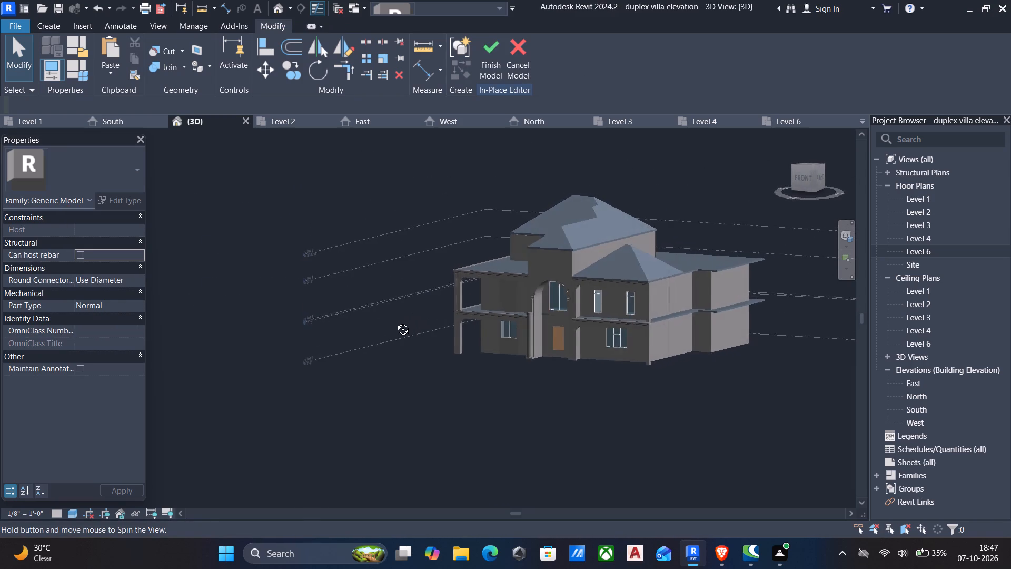
middle_click_drag(395, 321, 471, 309, "shift")
scroll(471, 309, "up", 5, "shift")
scroll(543, 278, "up", 1)
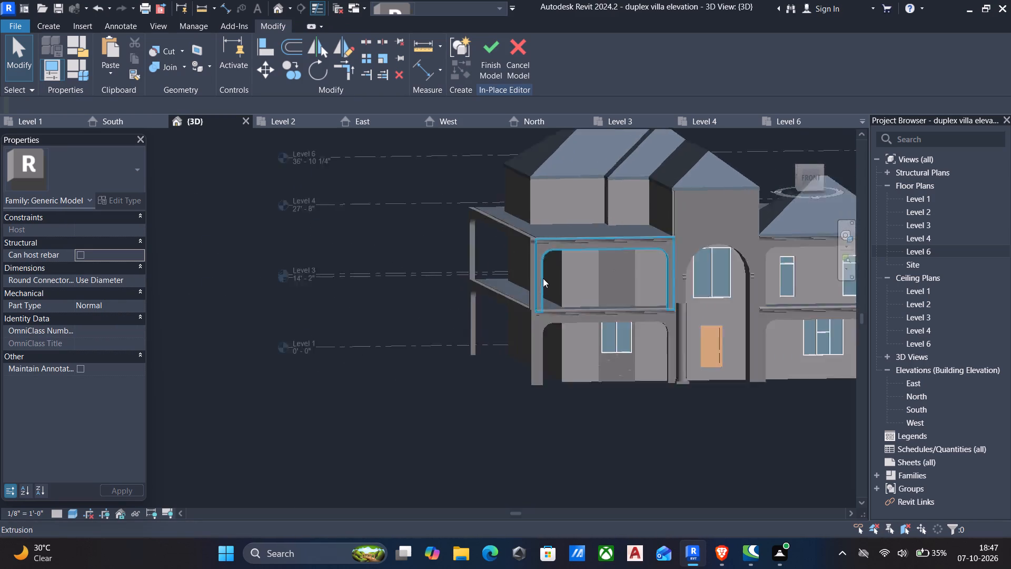
scroll(543, 278, "up", 5)
scroll(569, 185, "up", 4)
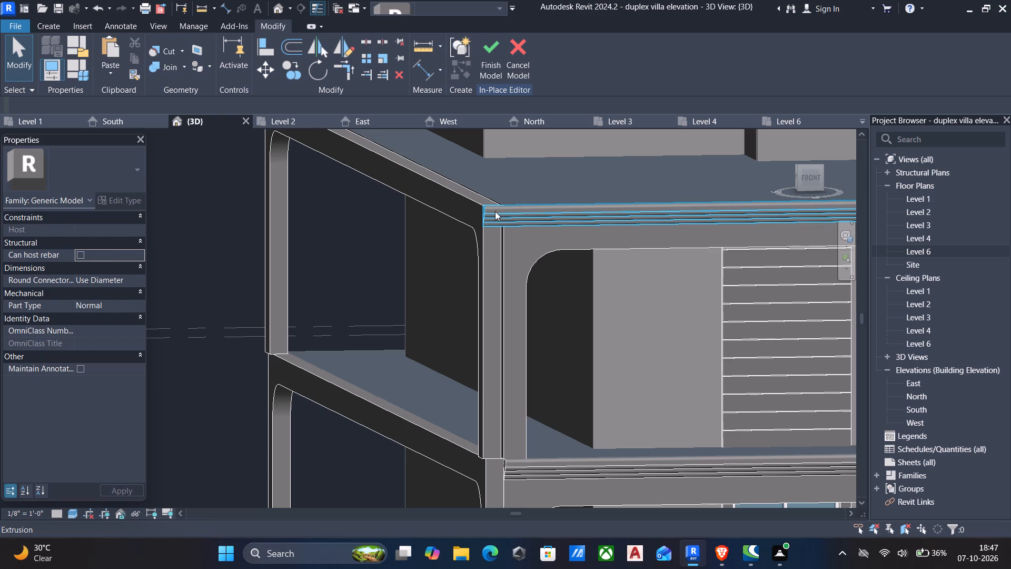
left_click(495, 211)
scroll(466, 221, "down", 5)
middle_click_drag(463, 231, 578, 242)
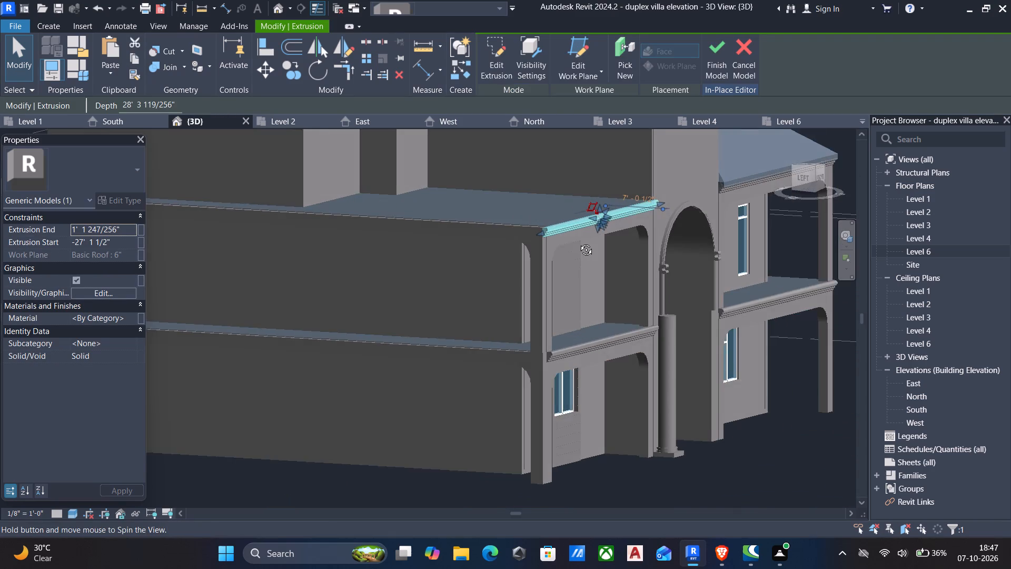
middle_click_drag(578, 242, 654, 248)
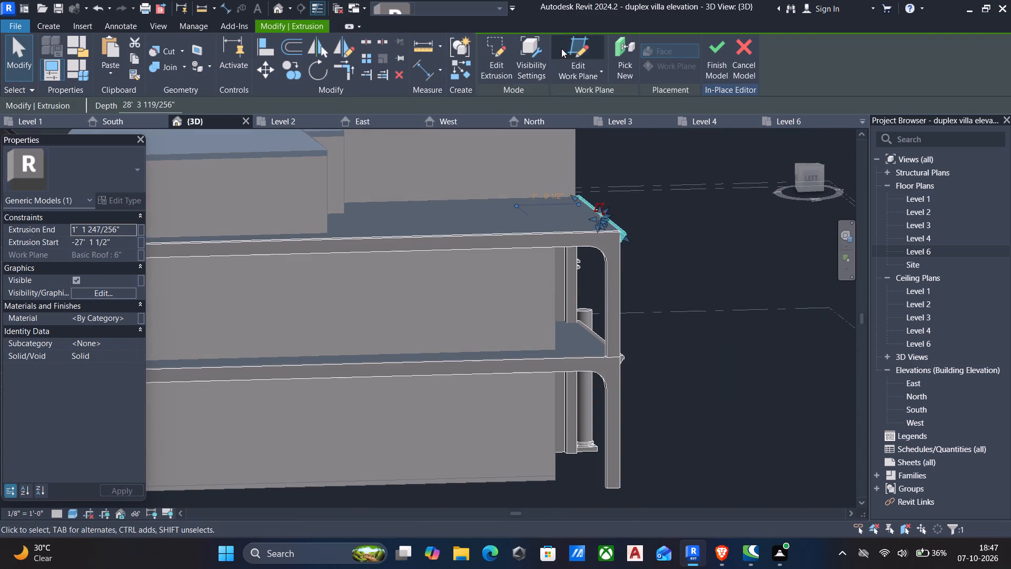
Start a new extrusion in the left view, picking the extrusion face beside the Level 4 cornice as its work plane.
left_click(53, 28)
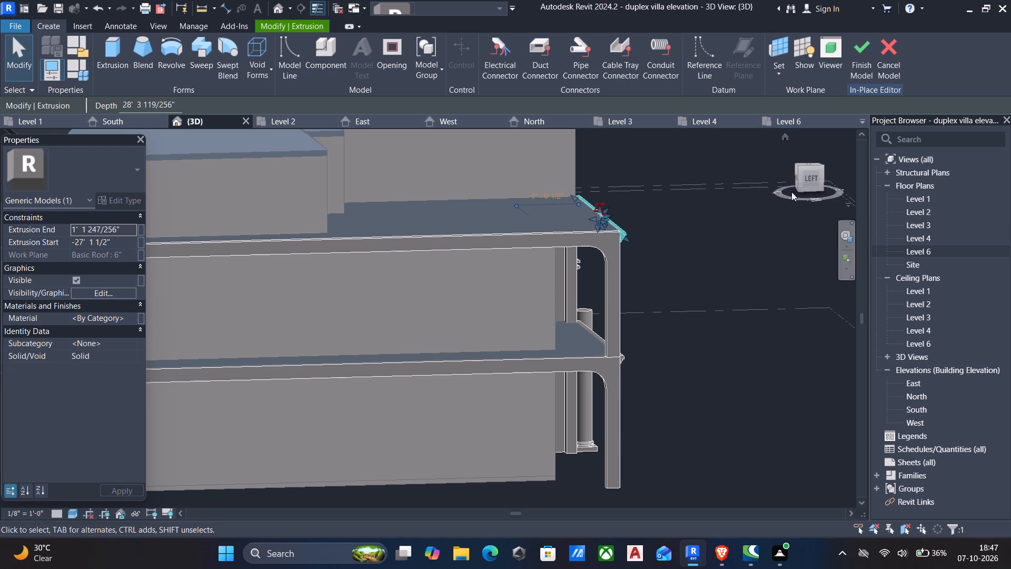
left_click(812, 185)
scroll(520, 253, "up", 5)
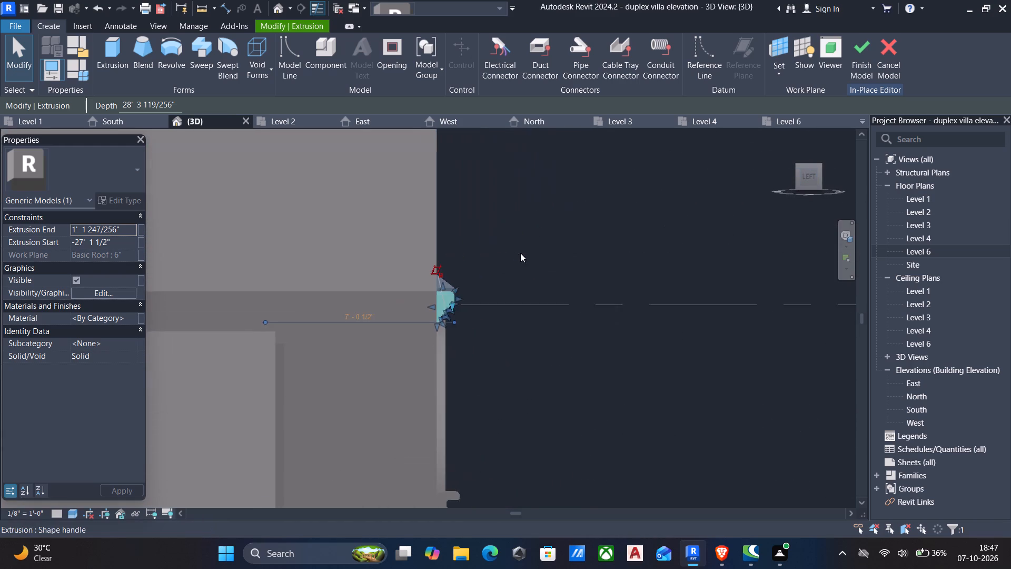
scroll(428, 340, "up", 5)
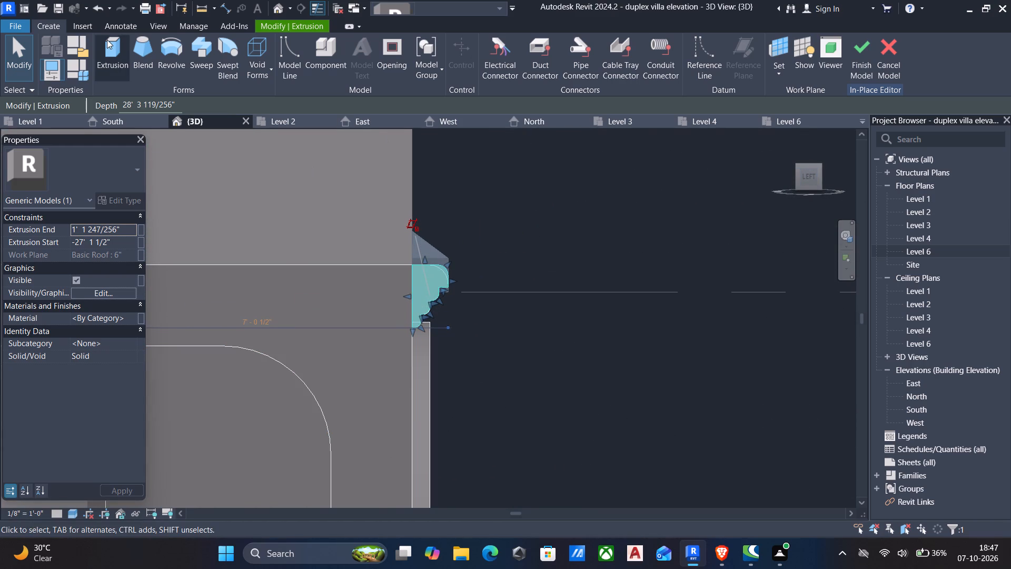
left_click(107, 43)
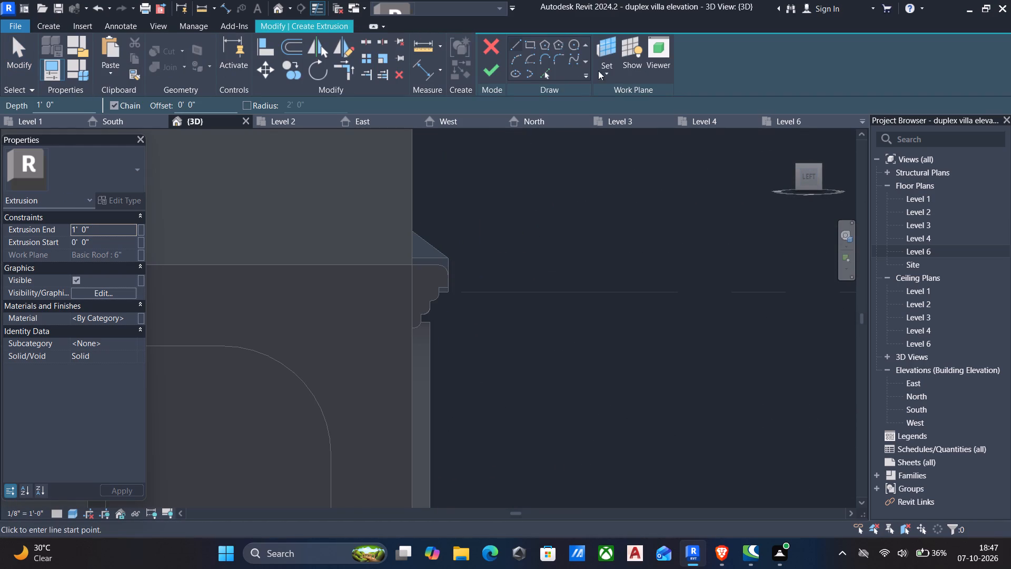
left_click(605, 77)
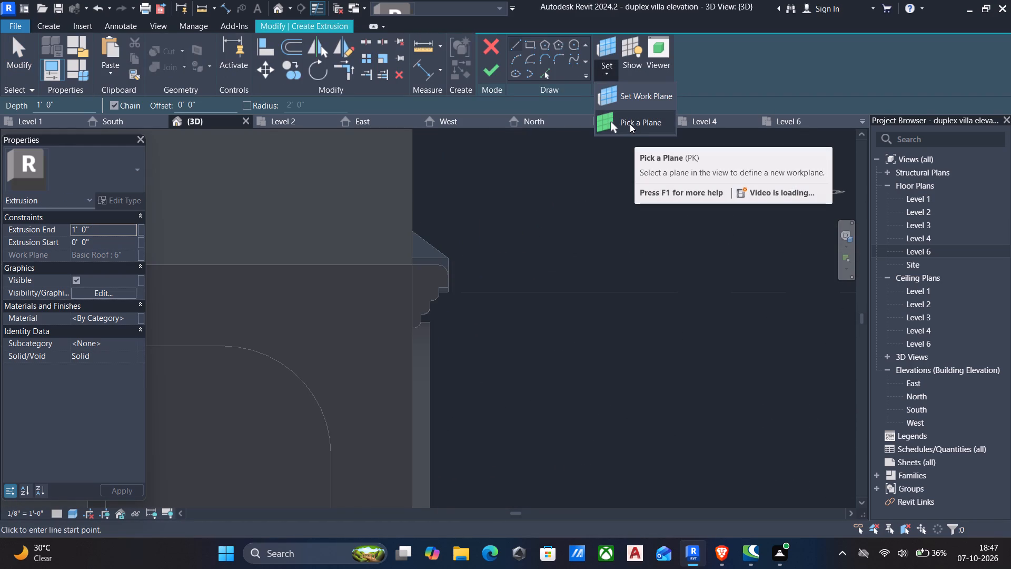
left_click(630, 124)
scroll(391, 291, "up", 2)
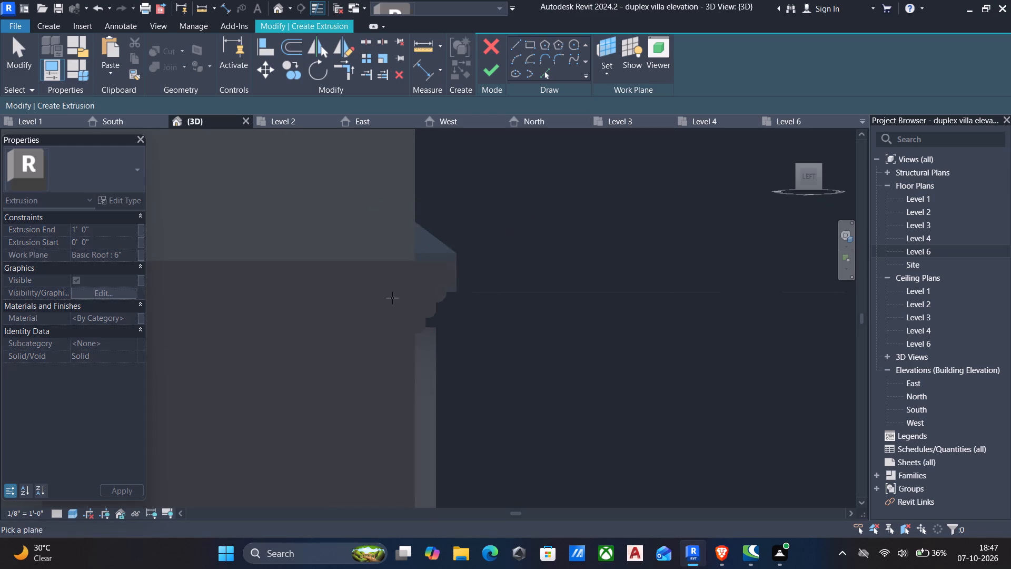
scroll(392, 298, "up", 2)
left_click(427, 350)
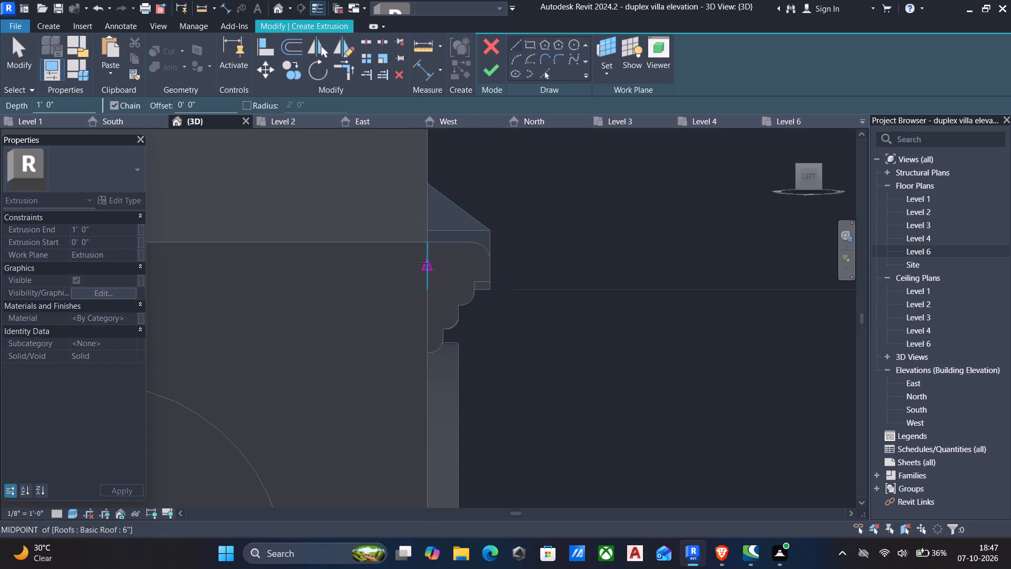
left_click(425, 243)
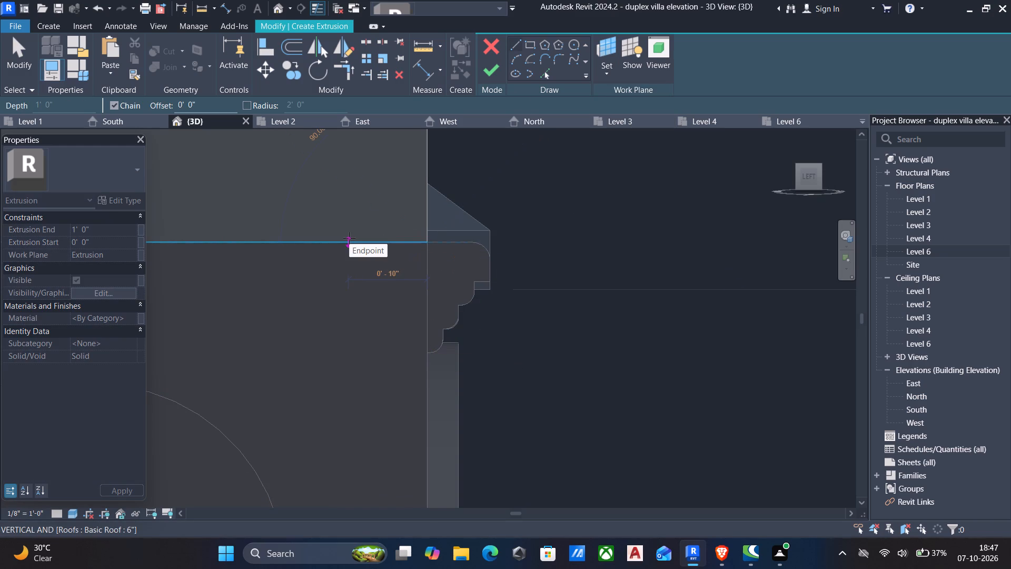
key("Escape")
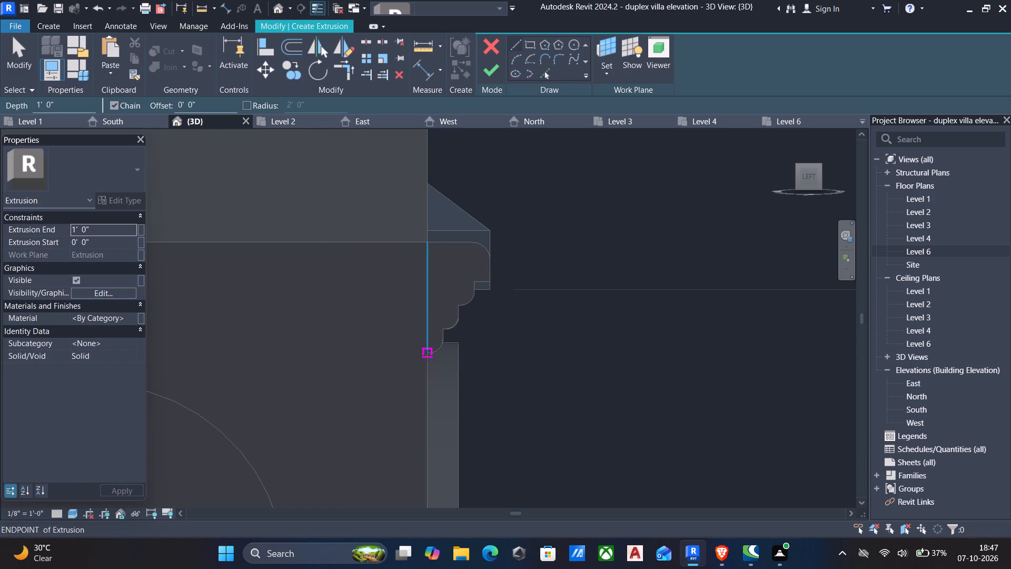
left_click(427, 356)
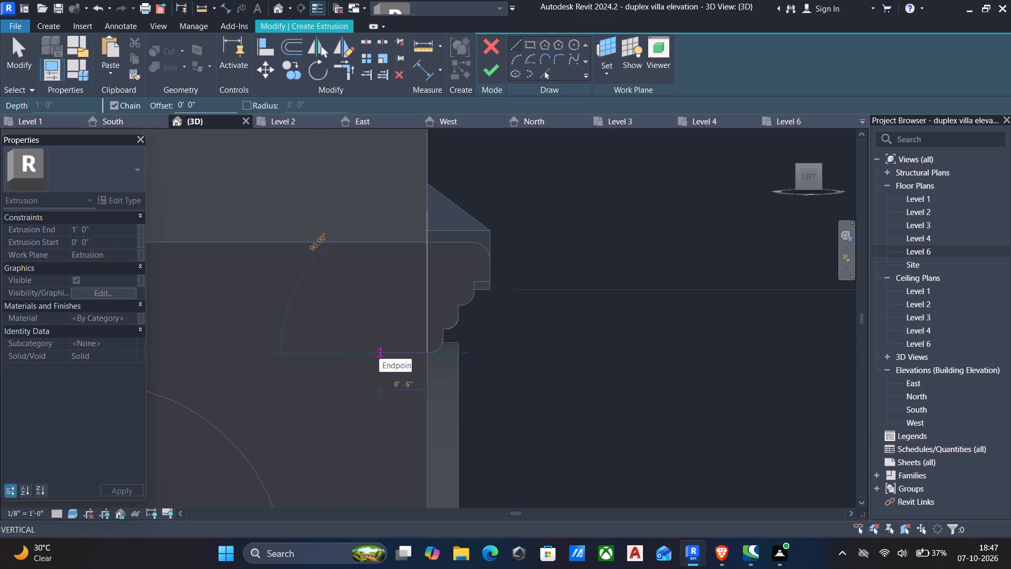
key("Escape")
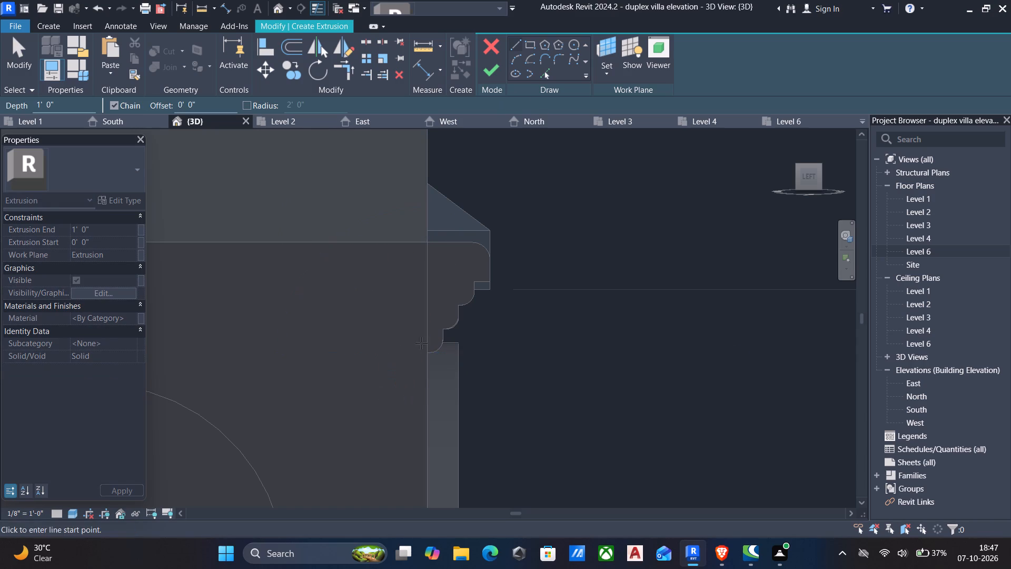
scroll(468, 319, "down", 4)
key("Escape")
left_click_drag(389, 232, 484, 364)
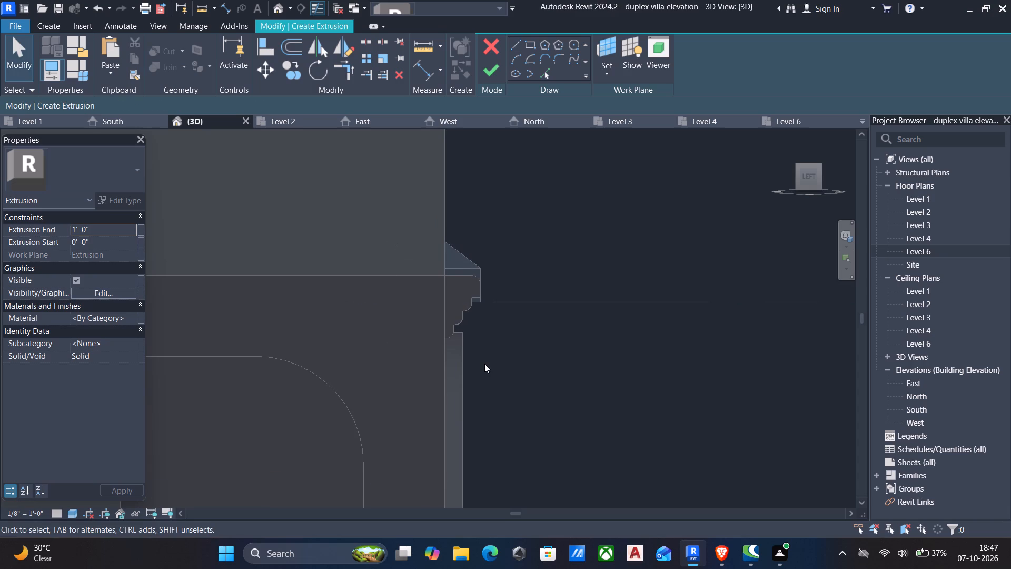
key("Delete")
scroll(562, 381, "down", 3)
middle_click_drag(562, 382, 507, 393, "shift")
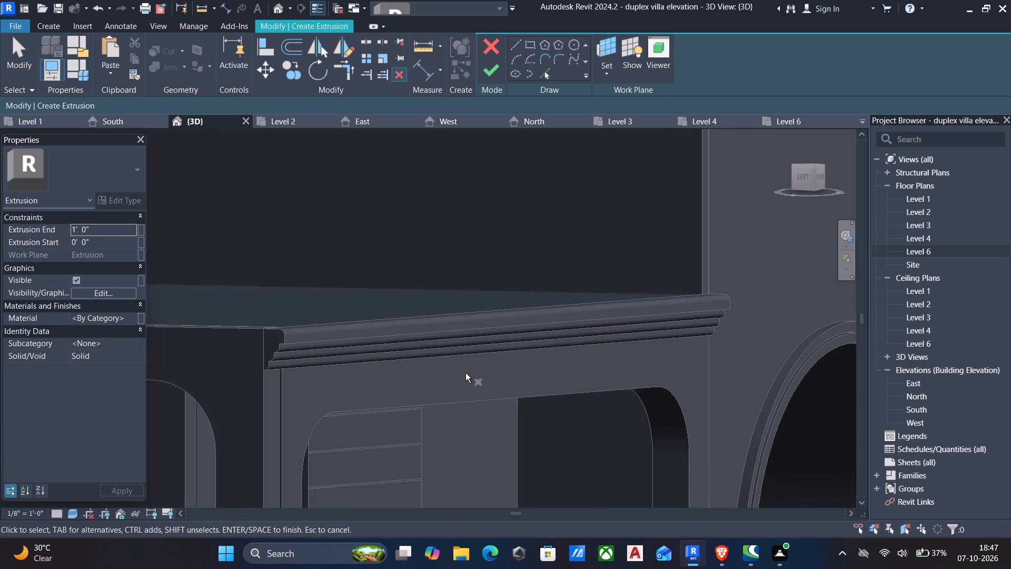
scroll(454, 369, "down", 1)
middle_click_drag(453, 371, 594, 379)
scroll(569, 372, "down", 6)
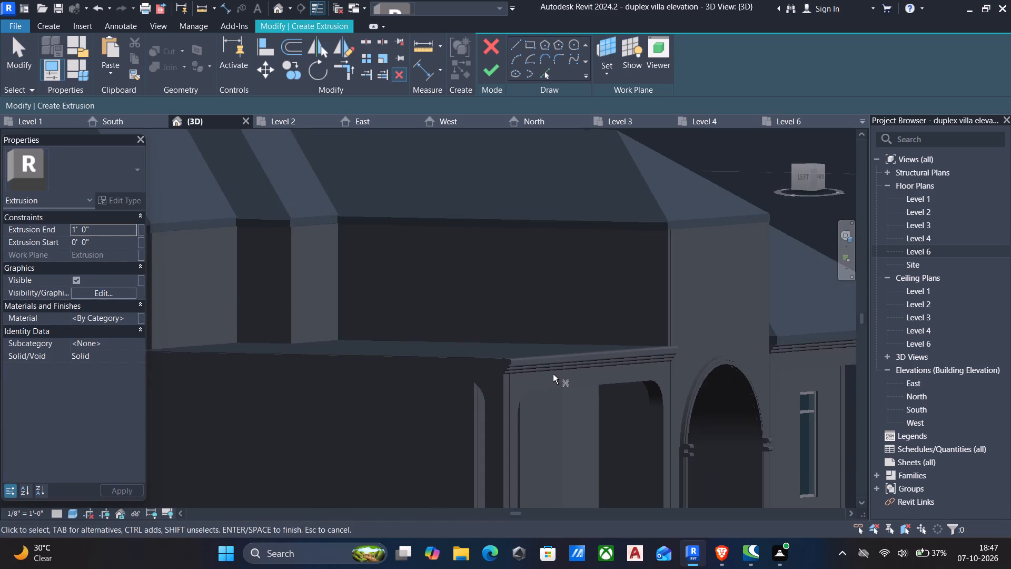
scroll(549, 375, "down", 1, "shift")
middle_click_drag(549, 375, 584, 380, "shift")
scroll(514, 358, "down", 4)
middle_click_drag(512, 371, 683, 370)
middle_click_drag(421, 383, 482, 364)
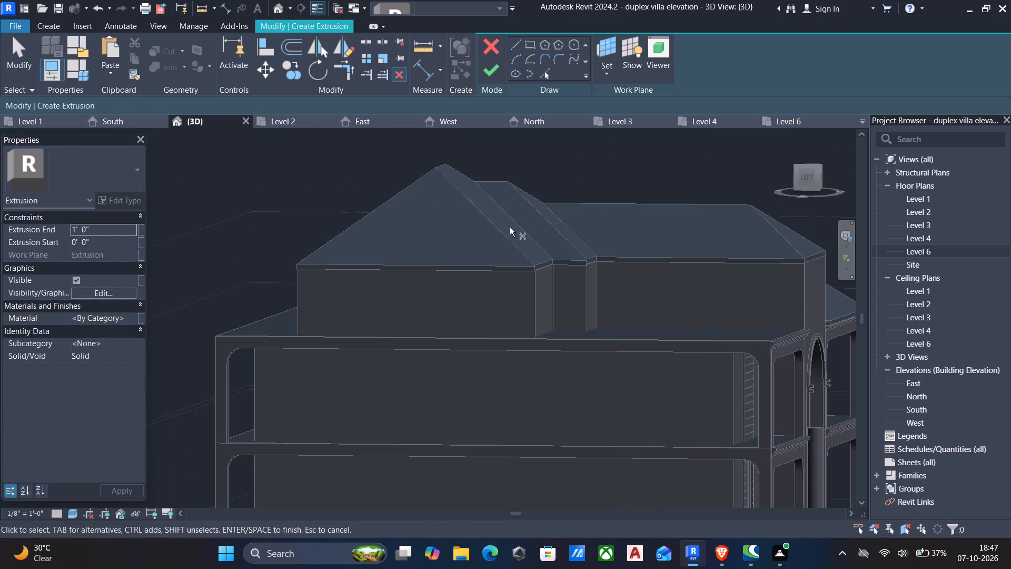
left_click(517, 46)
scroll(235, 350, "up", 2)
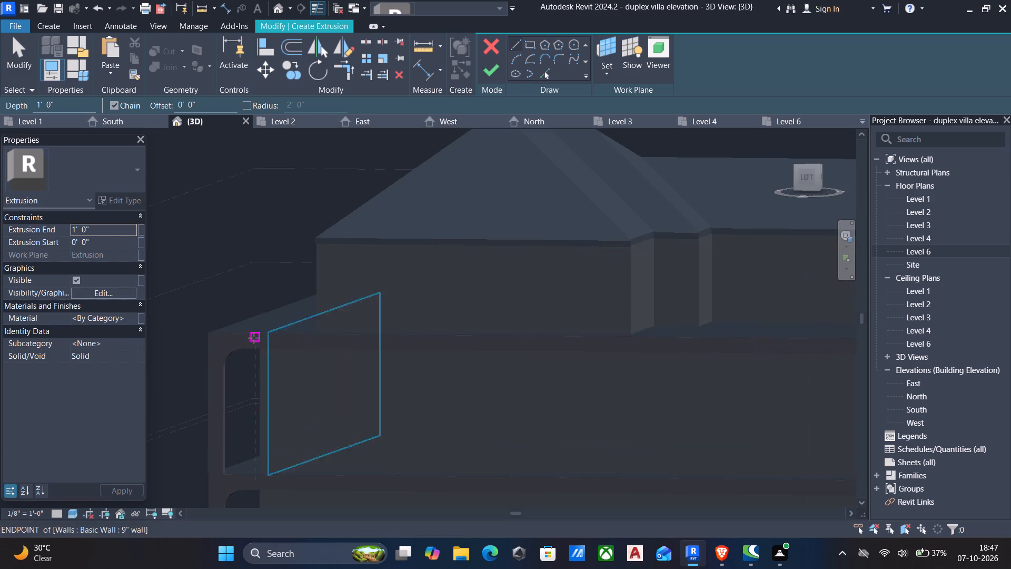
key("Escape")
Pick the outer face of the upper left-side frame as the work plane for the extrusion.
left_click(605, 75)
left_click(626, 106)
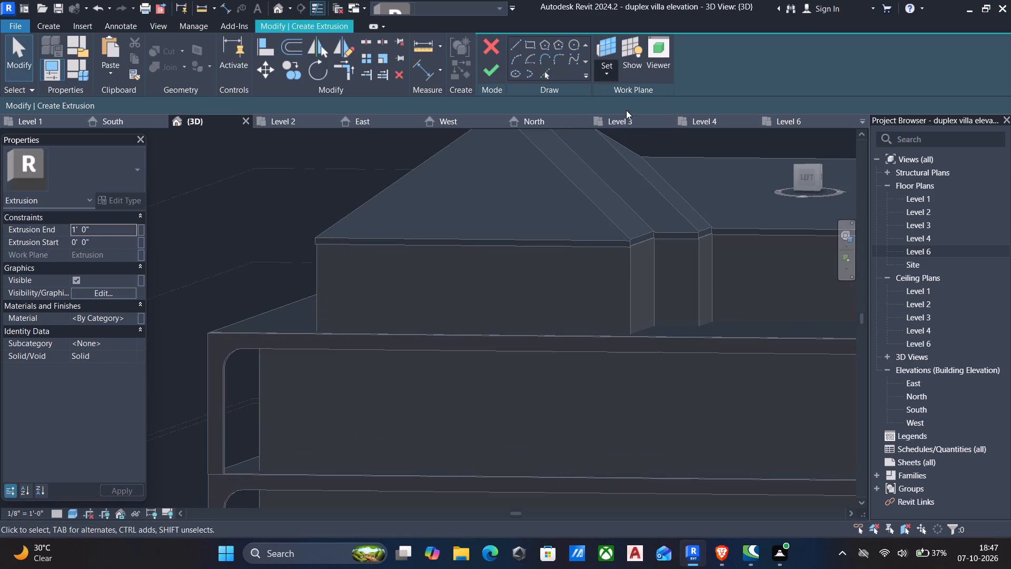
left_click(431, 292)
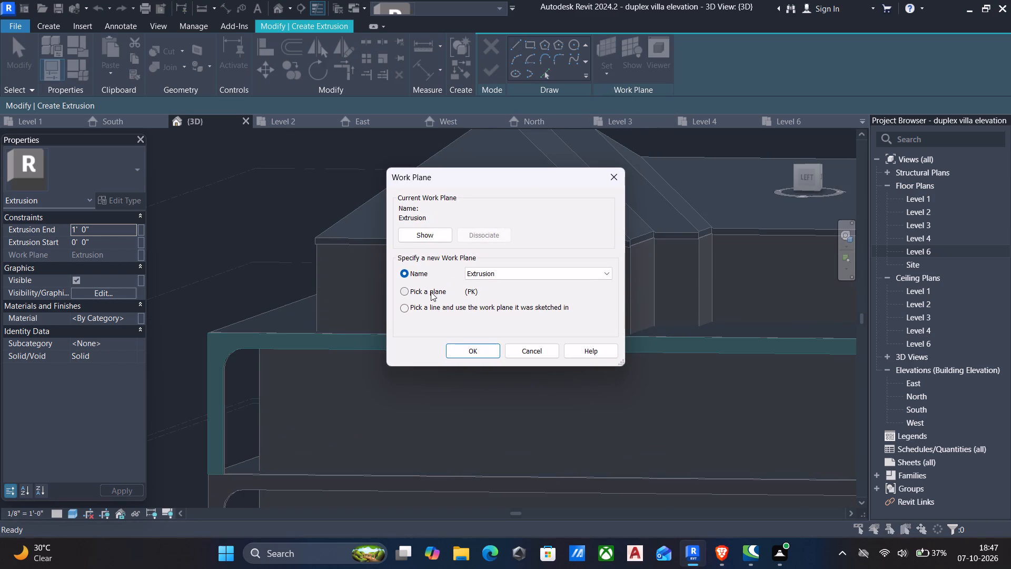
left_click(483, 354)
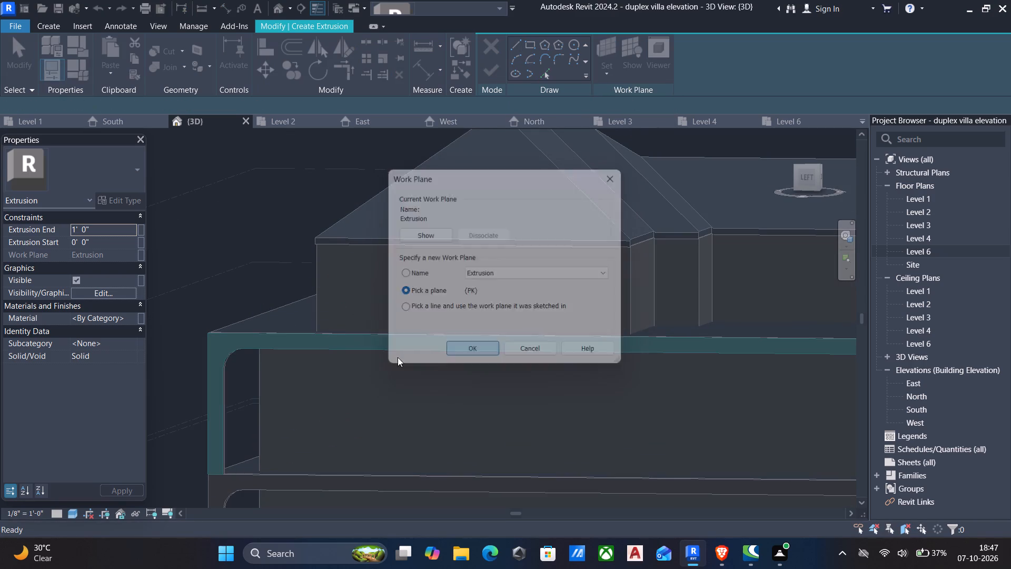
left_click(268, 337)
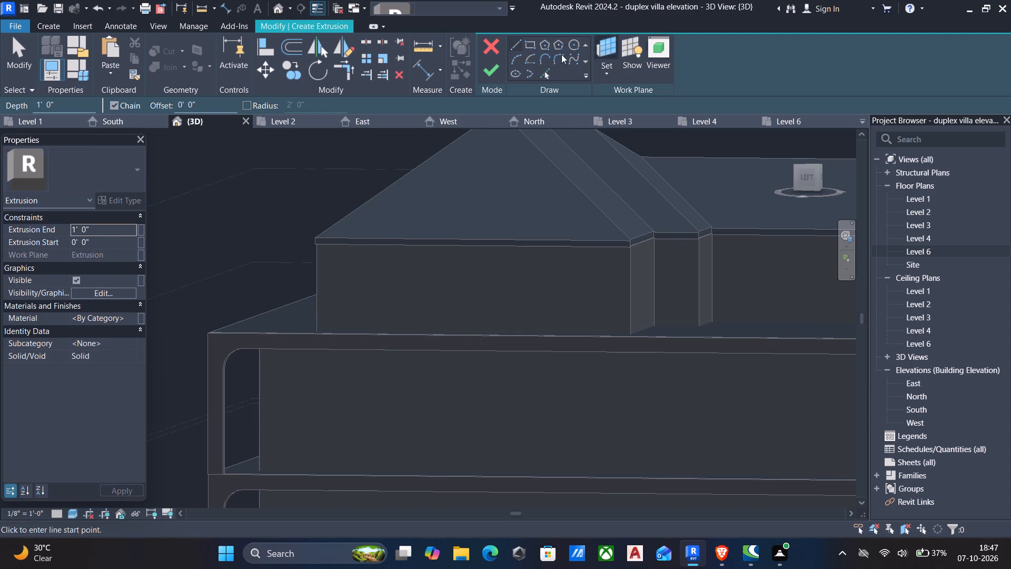
Start the cornice profile with a vertical line down the upper side frame's rear outer edge, from its top corner.
left_click(514, 43)
scroll(207, 341, "up", 4)
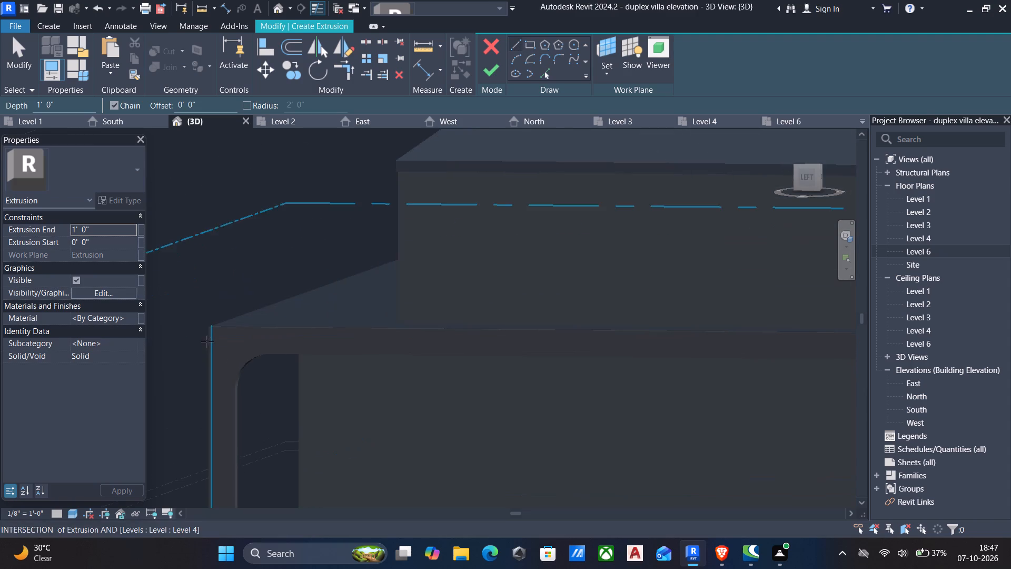
scroll(215, 328, "down", 5)
middle_click_drag(214, 333, 385, 339)
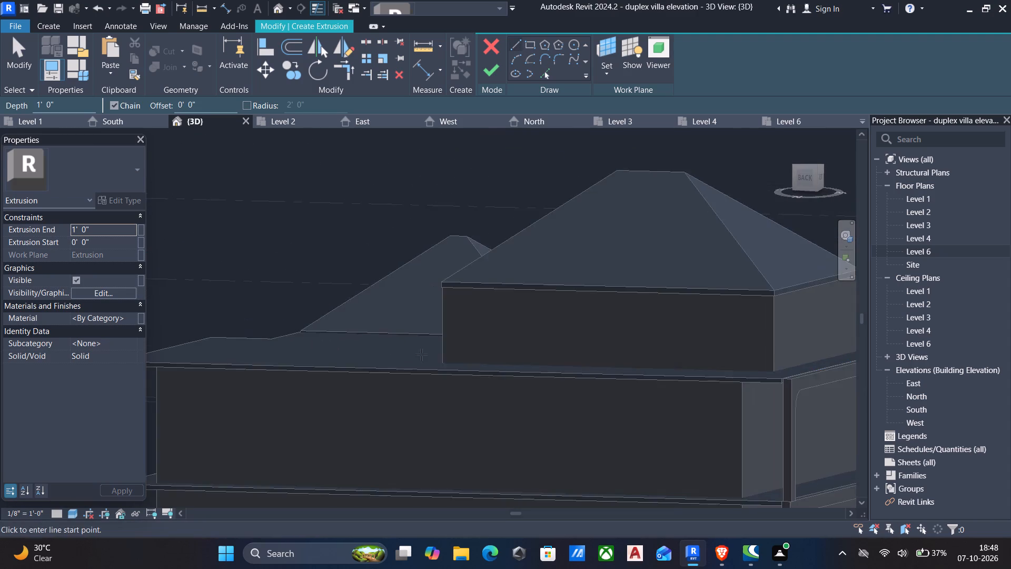
middle_click_drag(490, 379, 376, 214)
scroll(532, 253, "up", 5)
scroll(619, 242, "down", 1)
middle_click_drag(613, 247, 378, 286)
middle_click_drag(443, 286, 445, 284, "shift")
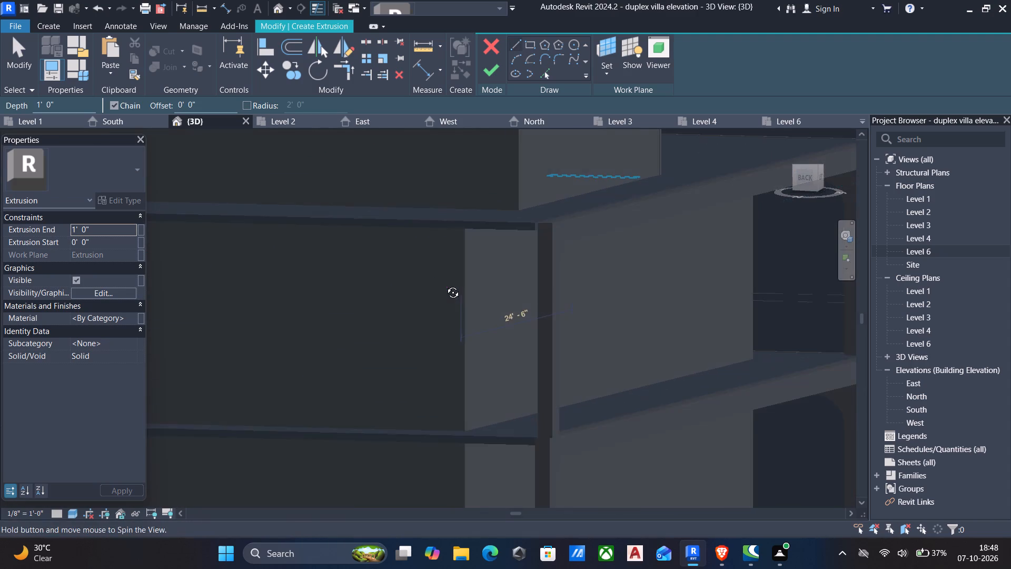
middle_click_drag(445, 284, 522, 289, "shift")
middle_click_drag(661, 268, 190, 248)
scroll(806, 259, "down", 1)
middle_click_drag(804, 264, 574, 325)
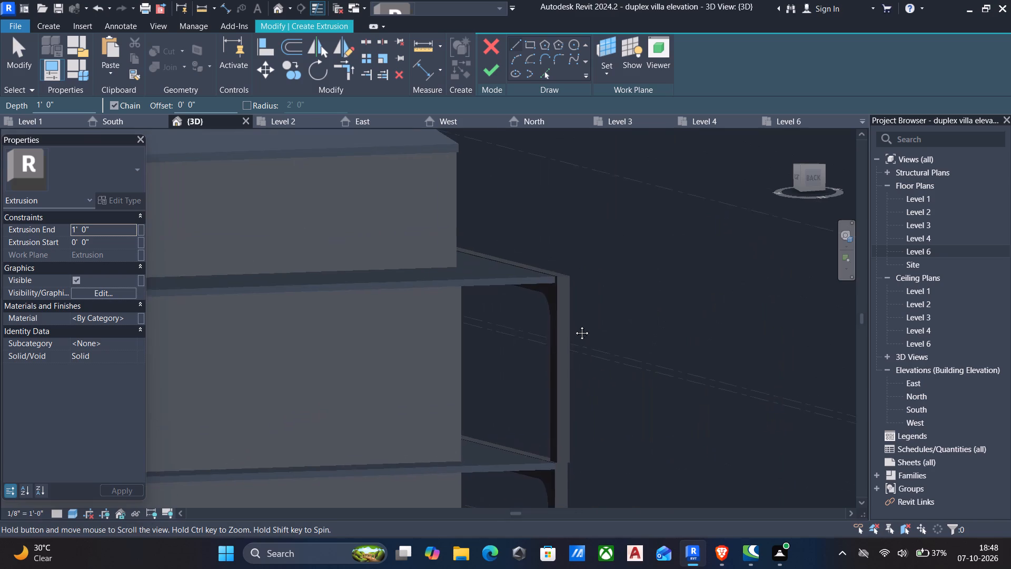
scroll(575, 323, "up", 6)
middle_click_drag(574, 325, 574, 325)
scroll(571, 215, "up", 4)
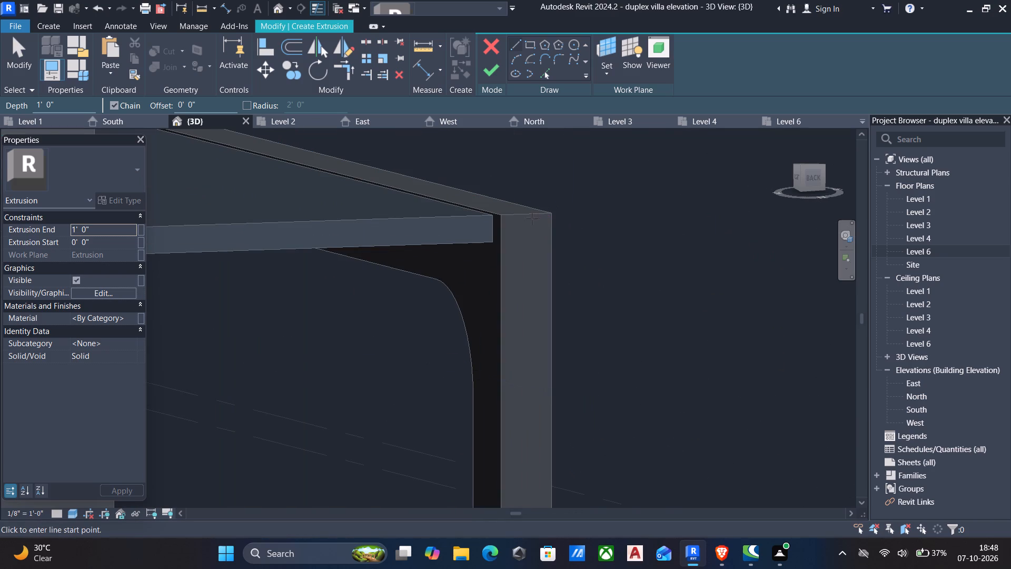
left_click(816, 182)
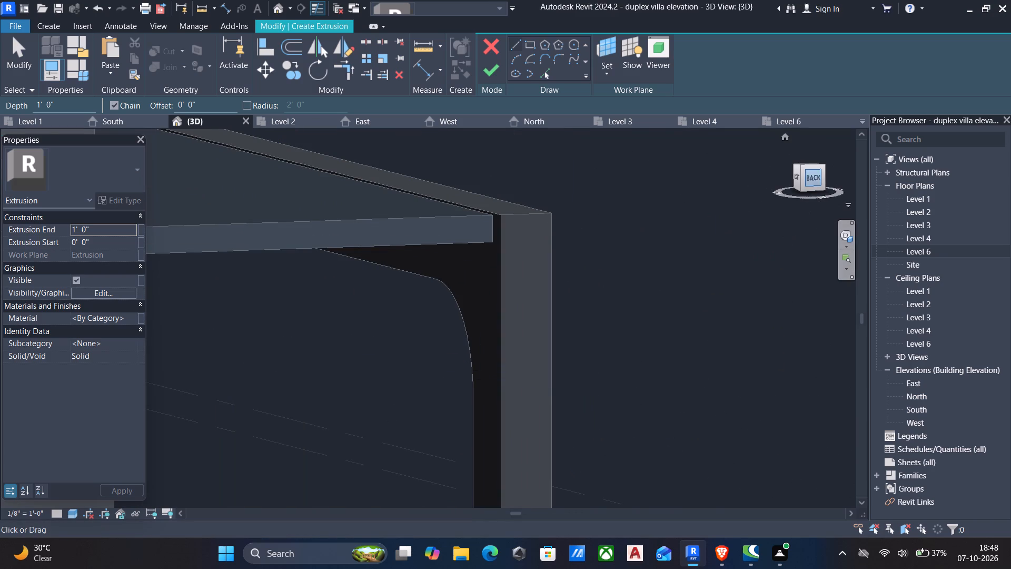
scroll(488, 325, "up", 5)
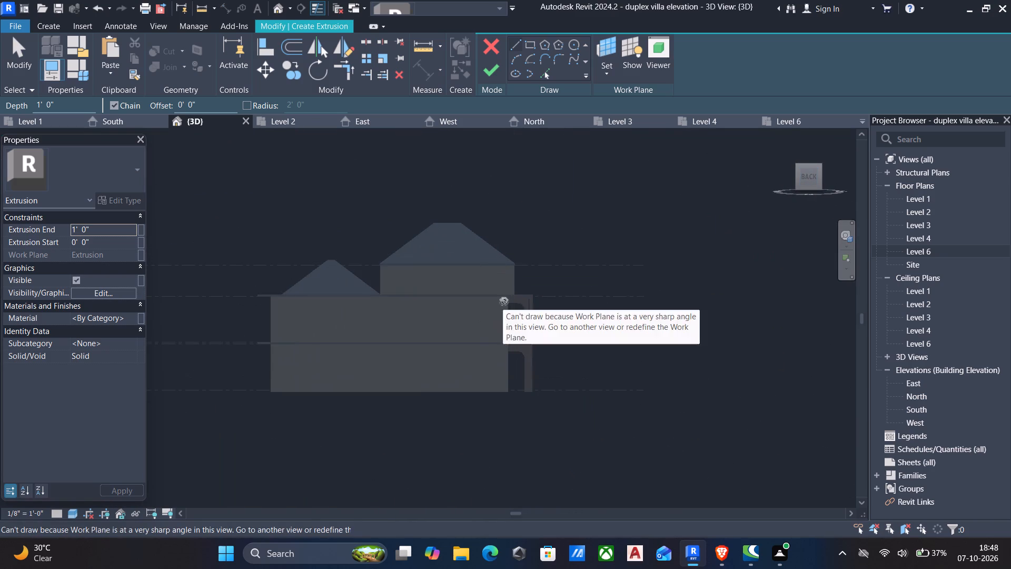
scroll(540, 159, "down", 2)
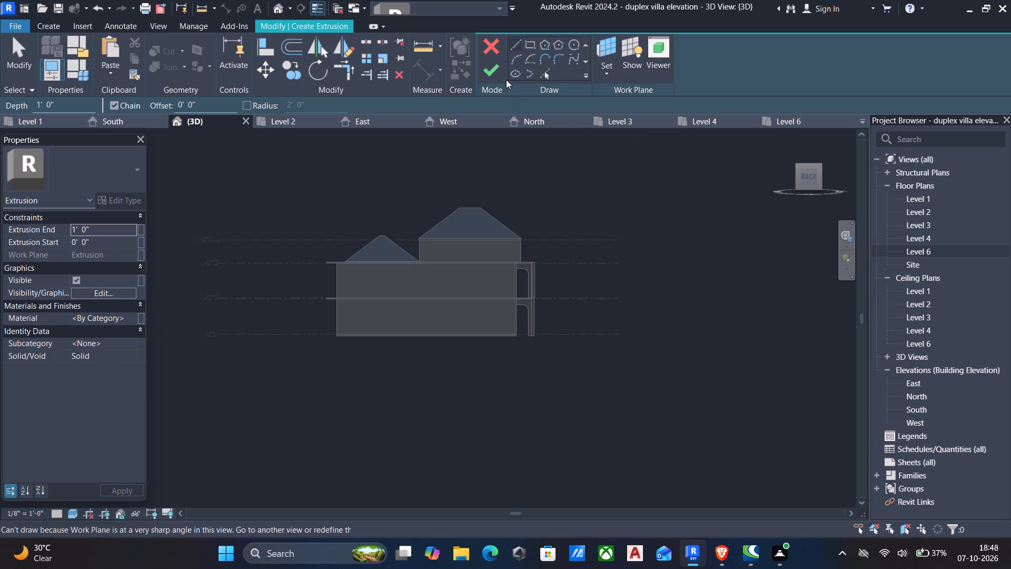
scroll(526, 112, "down", 4)
scroll(546, 223, "up", 4)
scroll(547, 231, "down", 4)
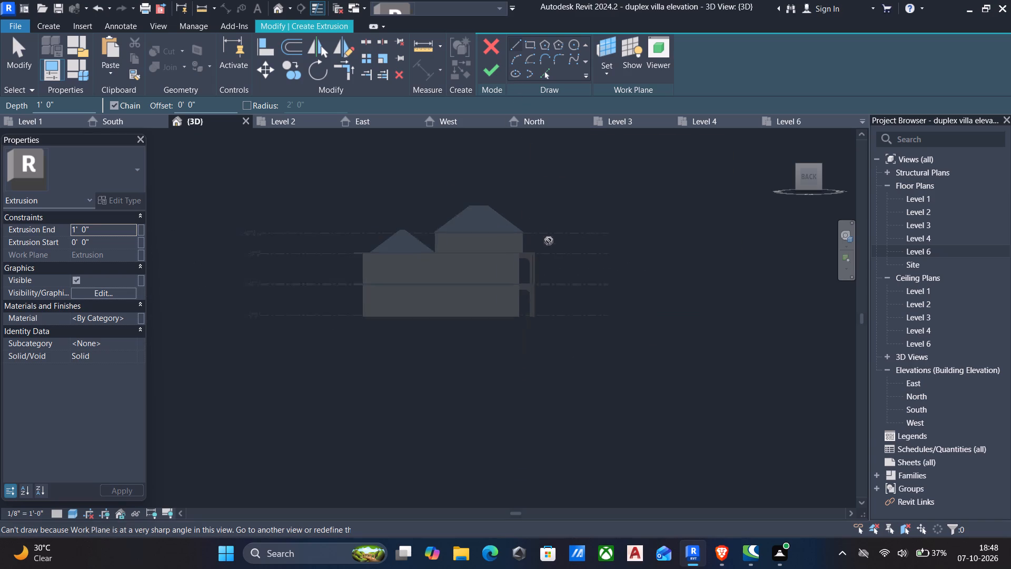
middle_click_drag(547, 244, 509, 278, "shift")
scroll(509, 278, "up", 5, "shift")
scroll(486, 277, "up", 10)
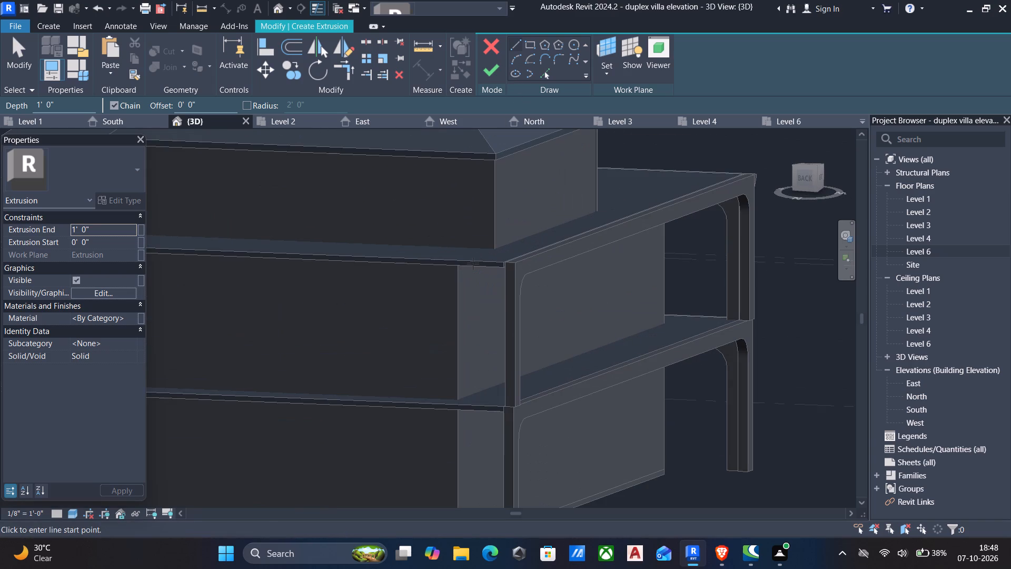
scroll(511, 310, "up", 5)
scroll(522, 222, "up", 4)
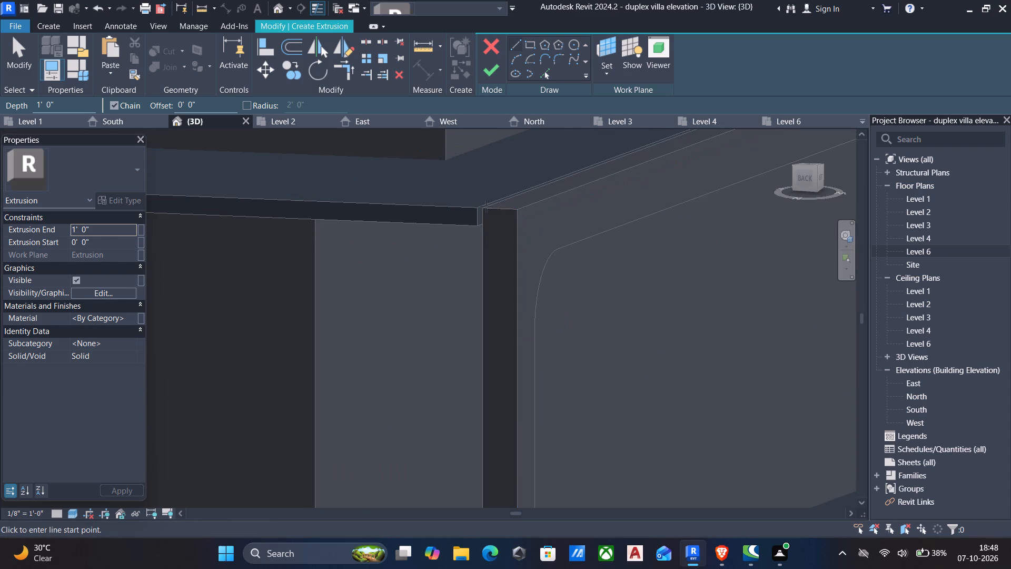
scroll(505, 231, "up", 5)
scroll(436, 203, "up", 1)
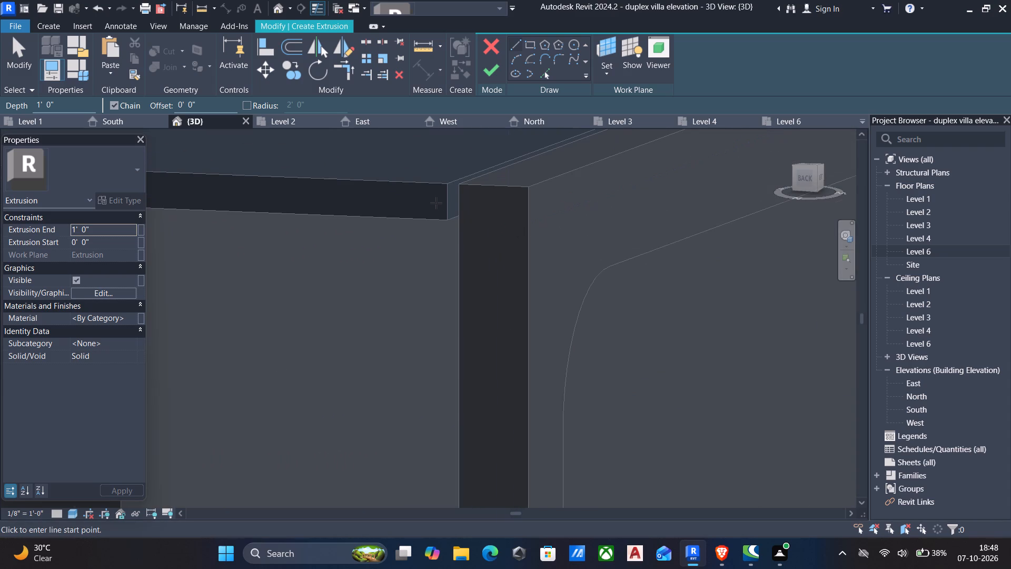
left_click(542, 188)
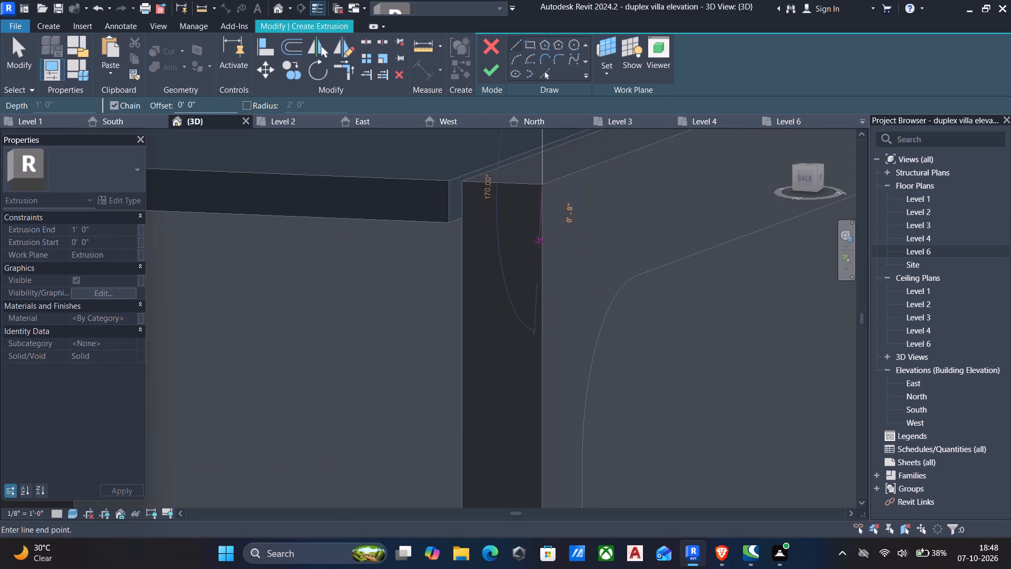
scroll(540, 238, "up", 2)
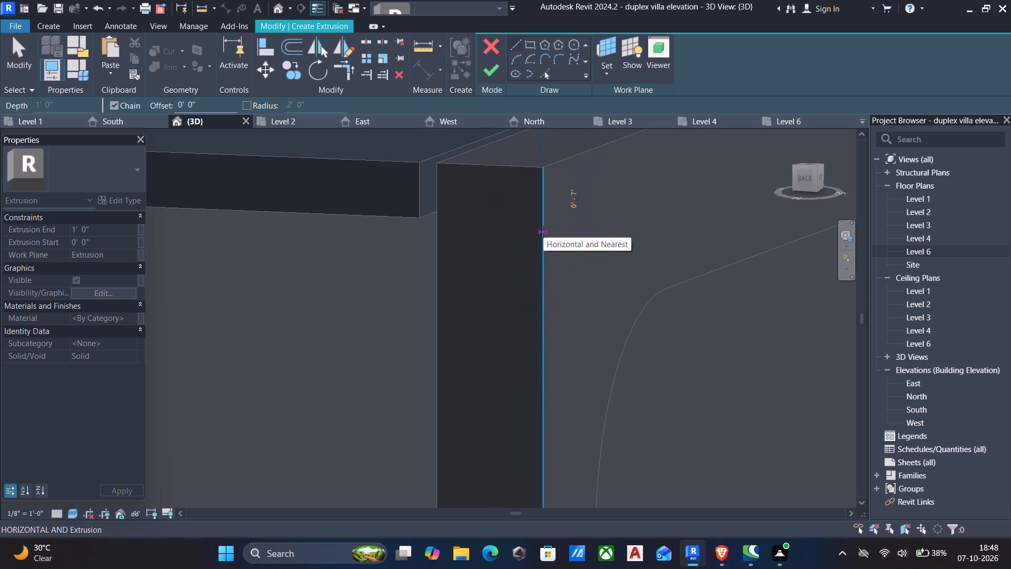
left_click(542, 241)
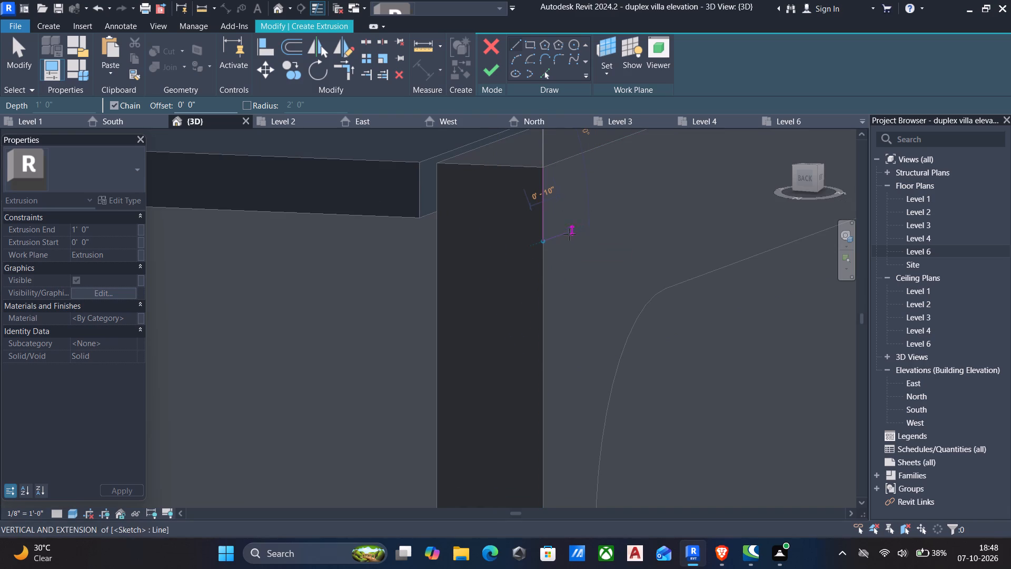
Continue the profile from the vertical line's lower end with collinear 2" and 1" segments outward and a 2" riser upward.
type("2\"")
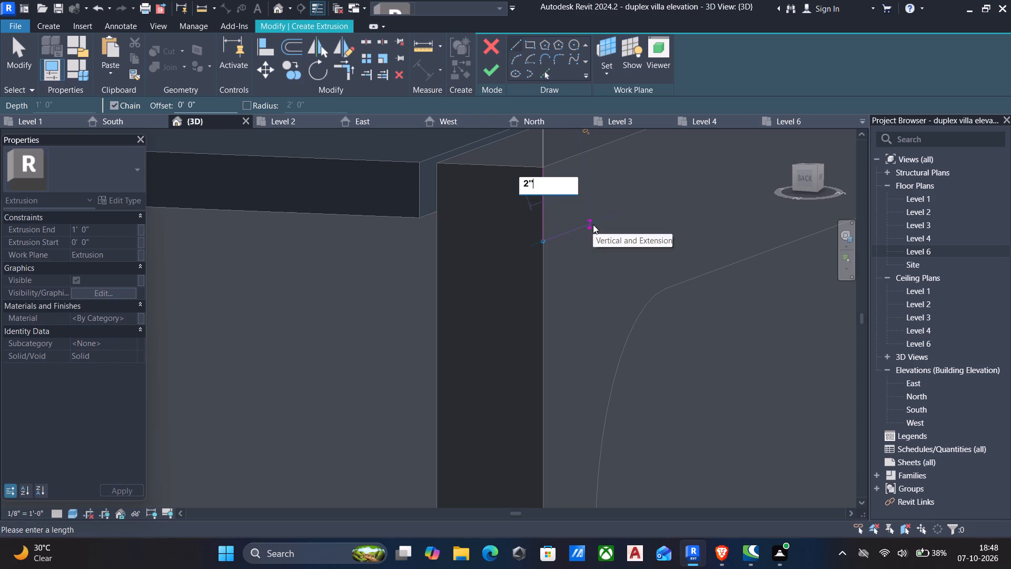
key("Return")
scroll(552, 209, "up", 5)
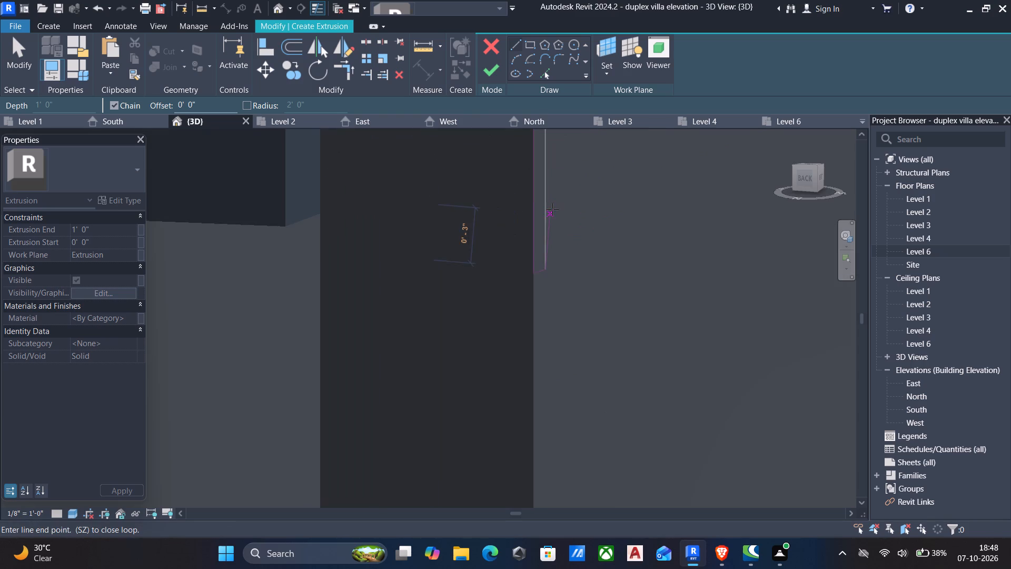
scroll(541, 198, "up", 4)
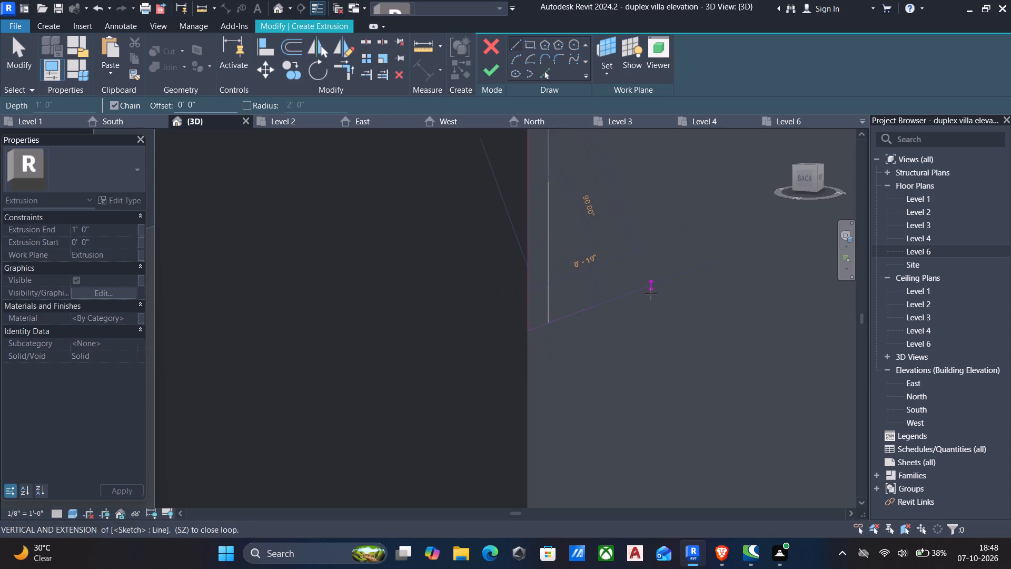
type("1\"")
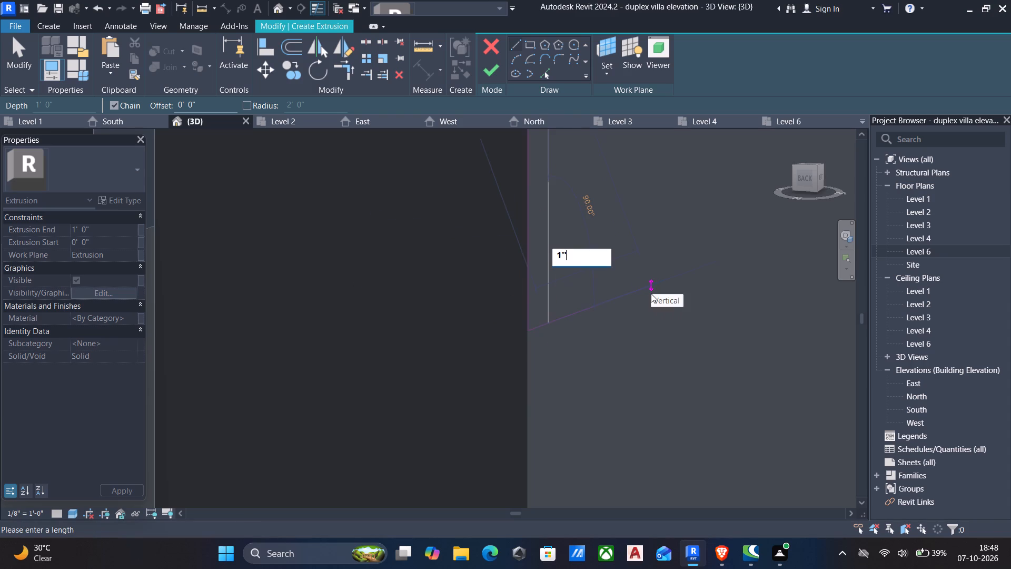
key("Return")
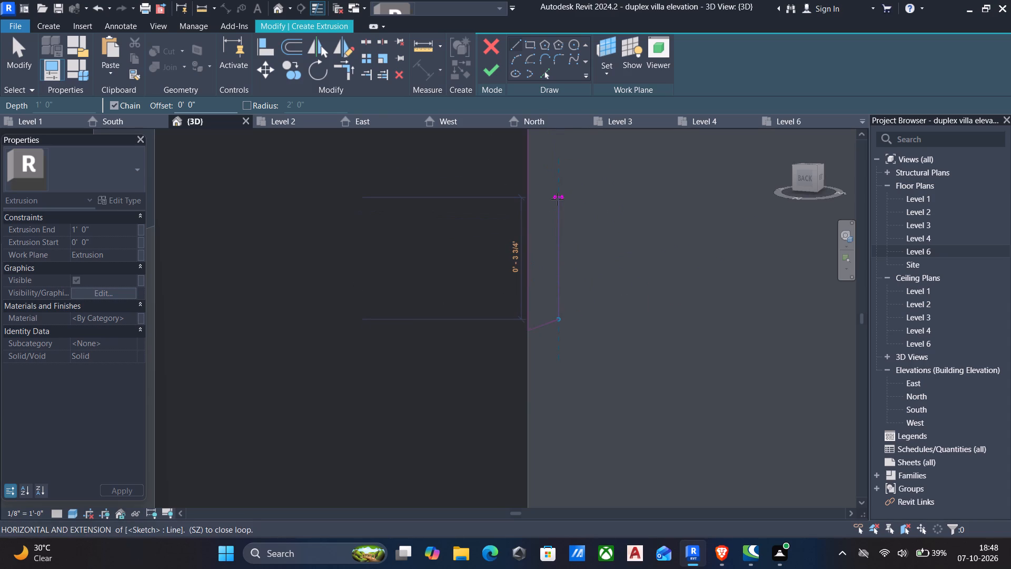
type("2\"")
key("Return")
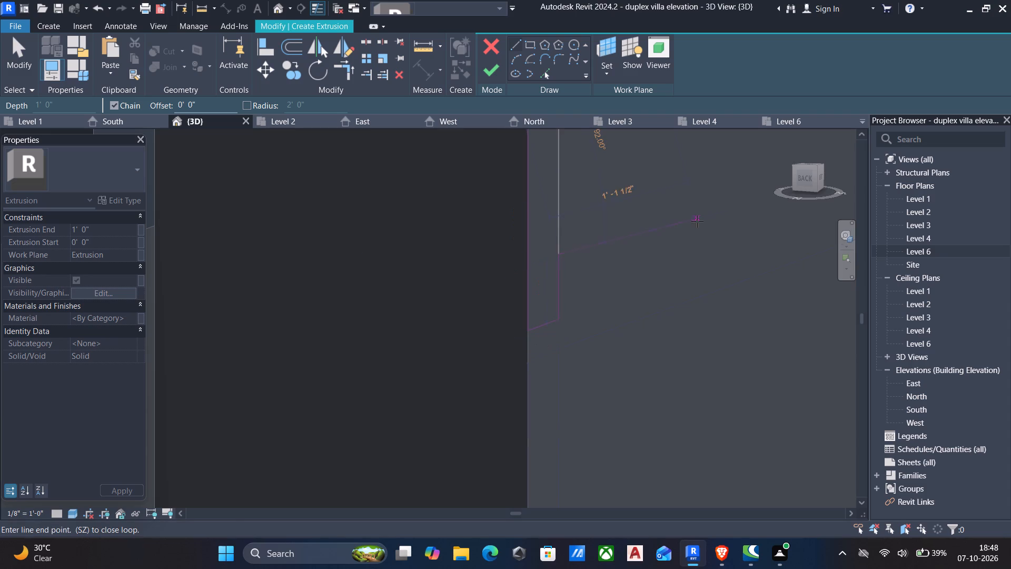
Add the next steps of the cornice profile: 3" outward, 2" up and another 3" outward.
type("3\"")
key("Return")
scroll(692, 228, "down", 1)
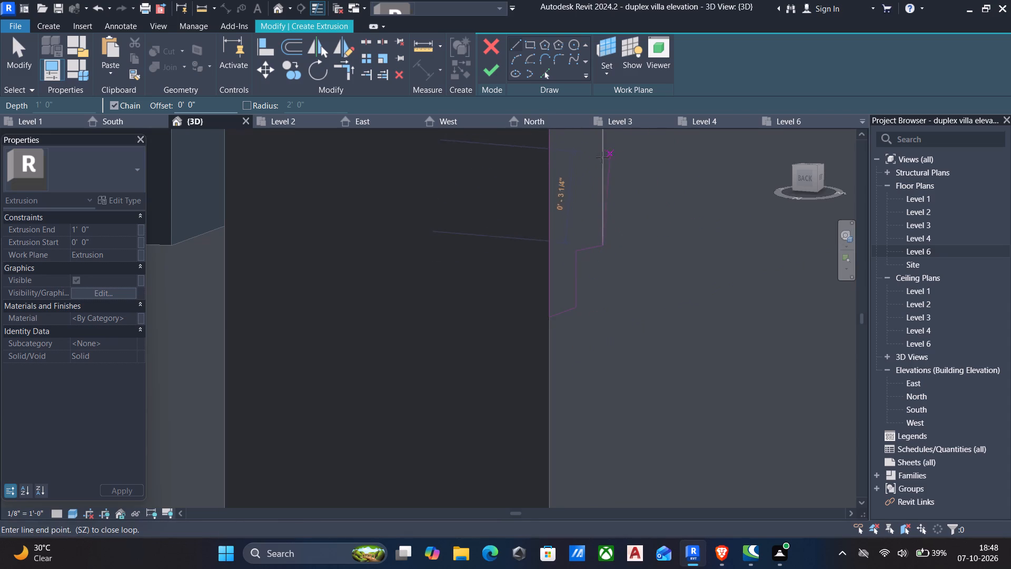
type("2\"")
key("Return")
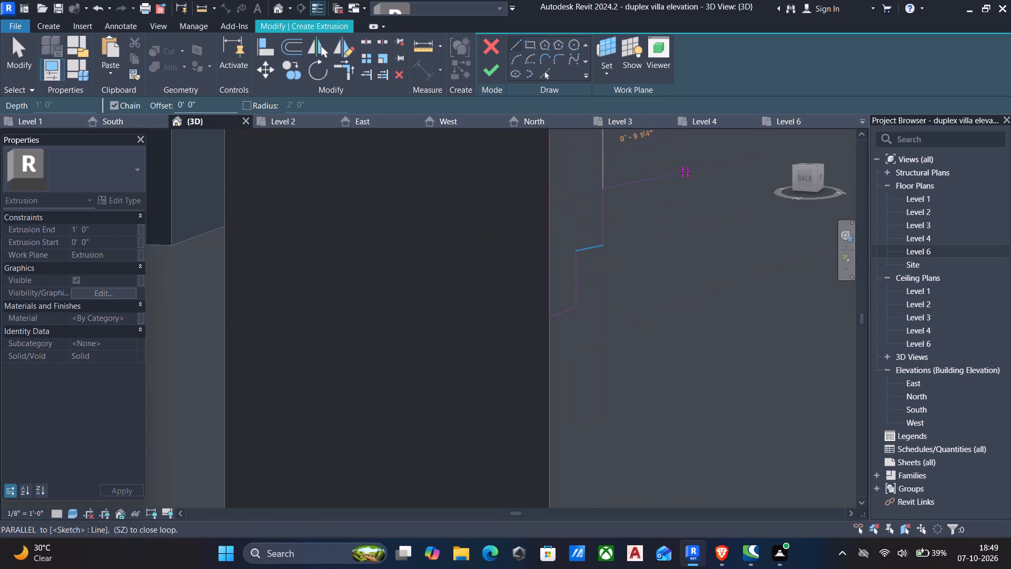
type("3\"")
key("Return")
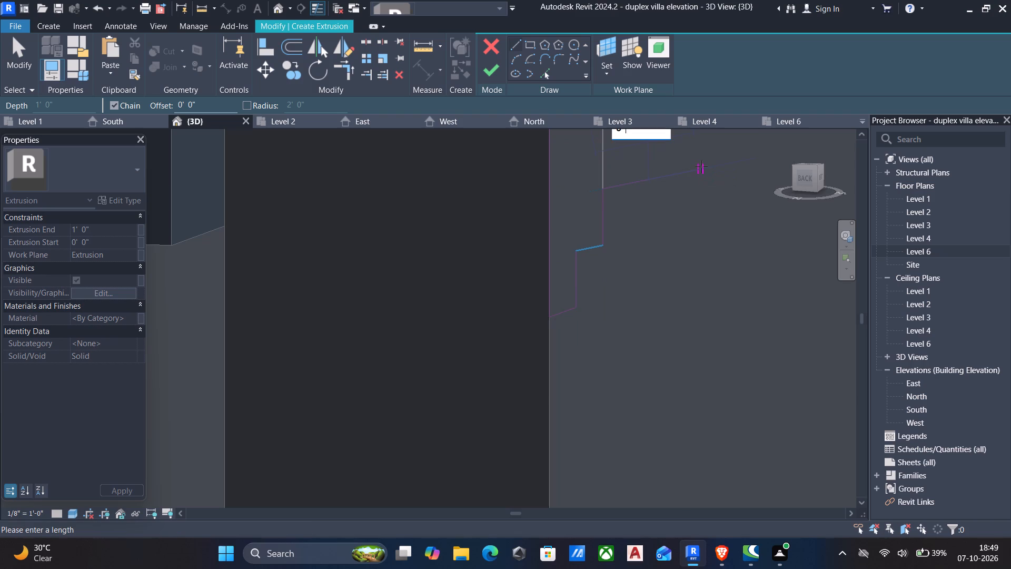
Close the stepped profile with a vertical line up to the frame's top edge and a line back to the top corner.
scroll(699, 169, "down", 1)
middle_click_drag(682, 195, 658, 341)
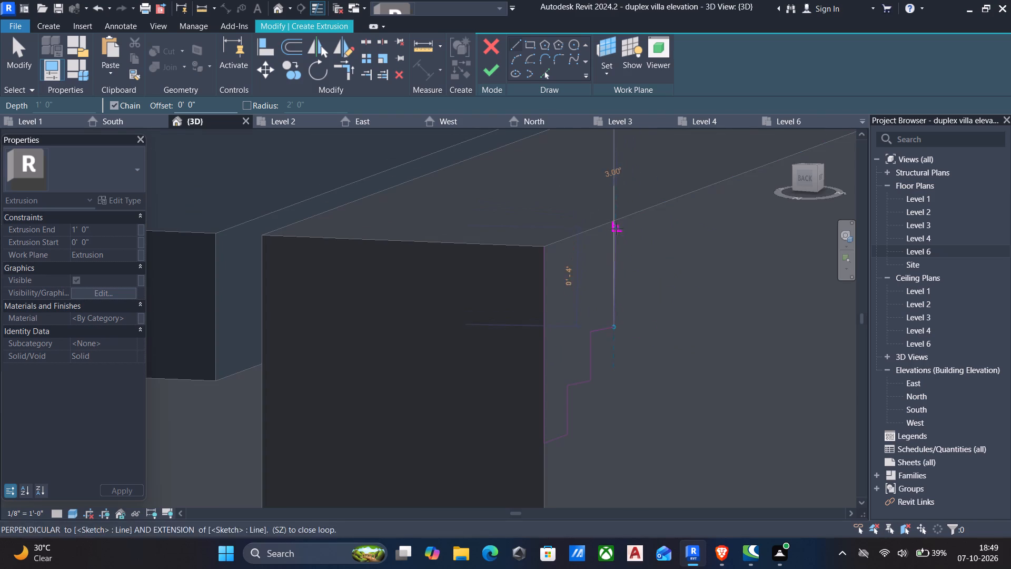
left_click(614, 222)
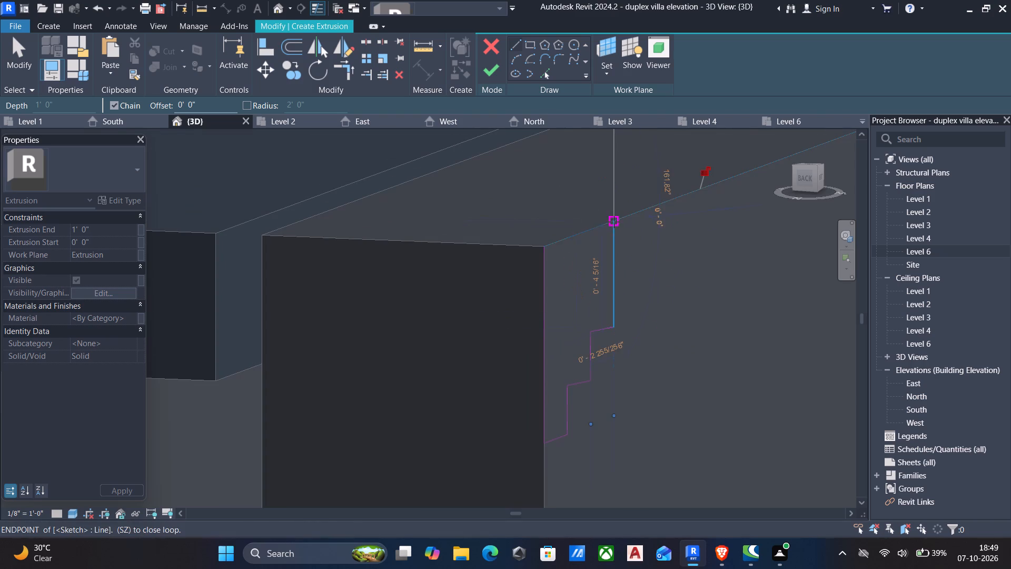
left_click(543, 250)
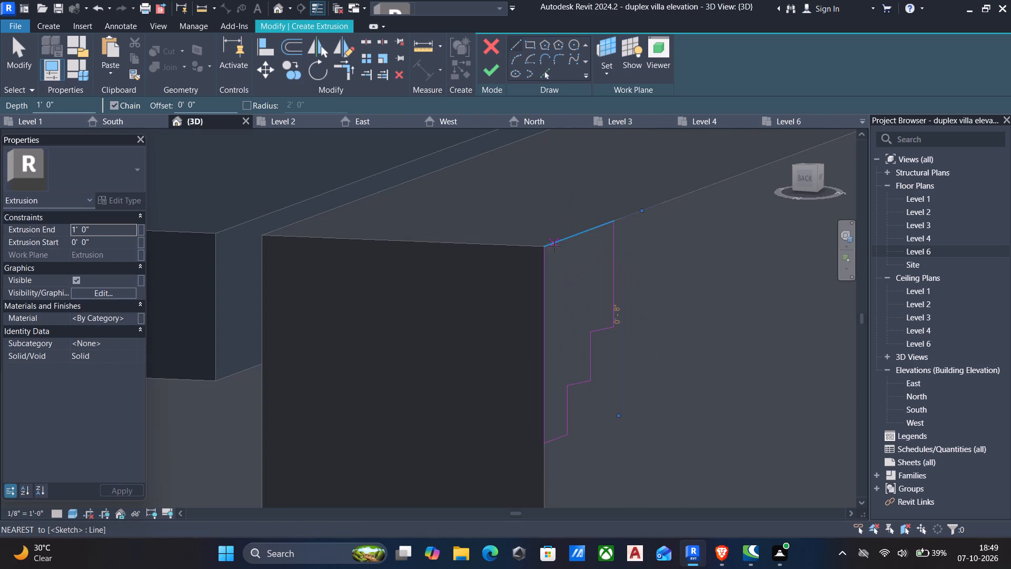
key("Escape")
scroll(581, 389, "down", 4)
scroll(567, 392, "up", 1)
key("Escape")
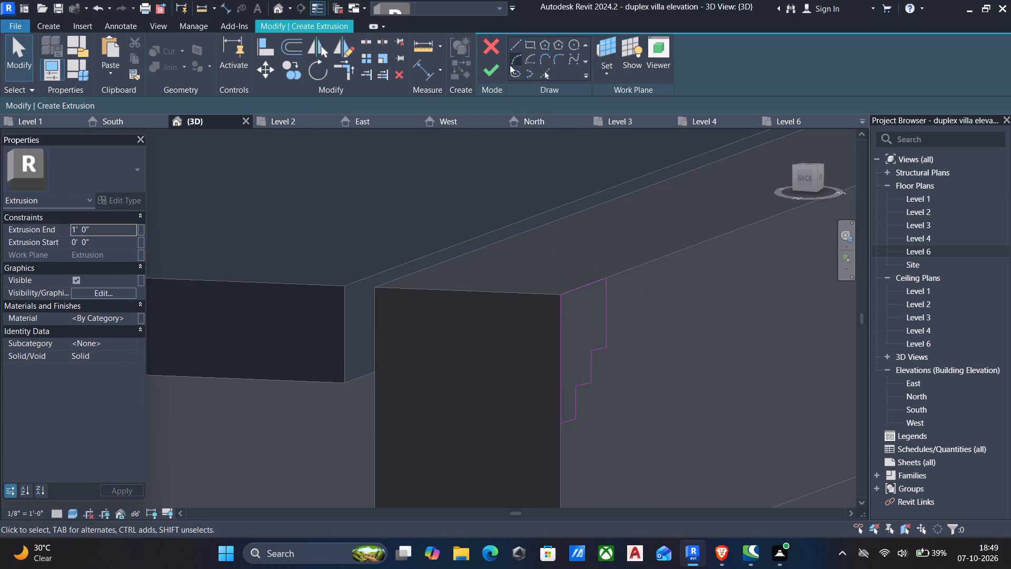
Fillet the outer corner of the profile's lowest step with a radius of about 1 1/8".
left_click_drag(558, 53, 553, 169)
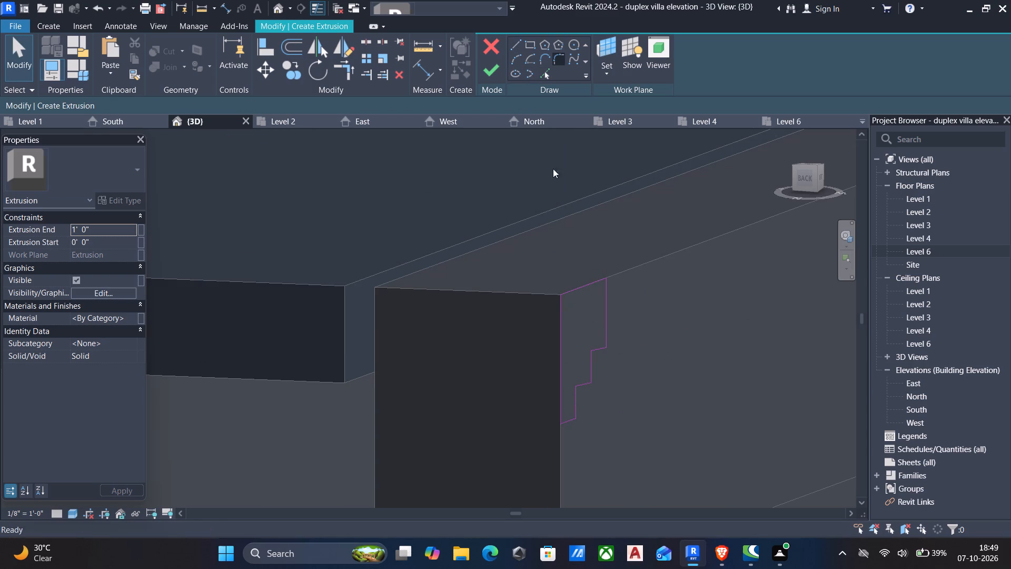
left_click_drag(553, 169, 558, 61)
scroll(553, 414, "up", 4)
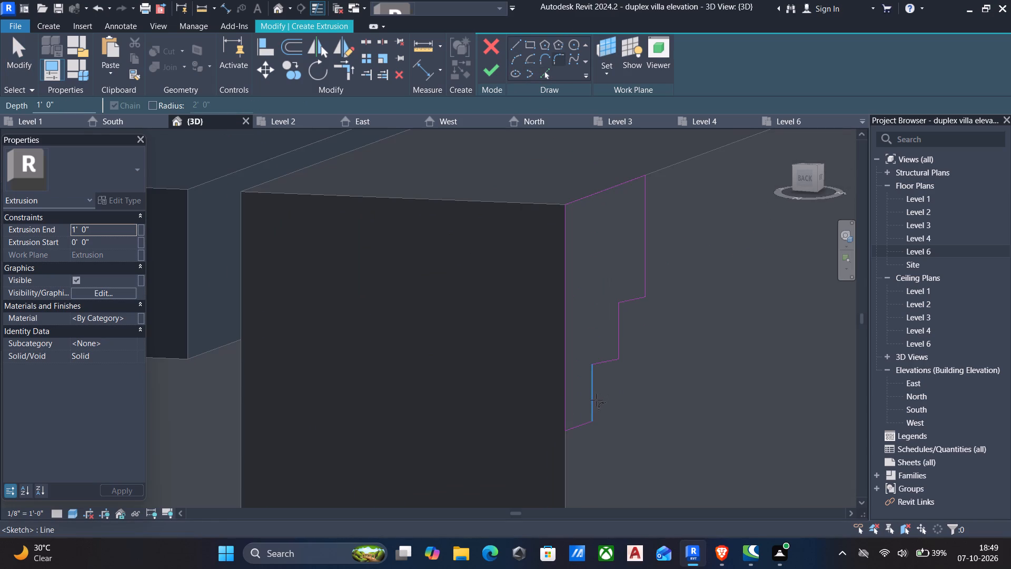
left_click(596, 400)
left_click(579, 430)
scroll(578, 423, "up", 4)
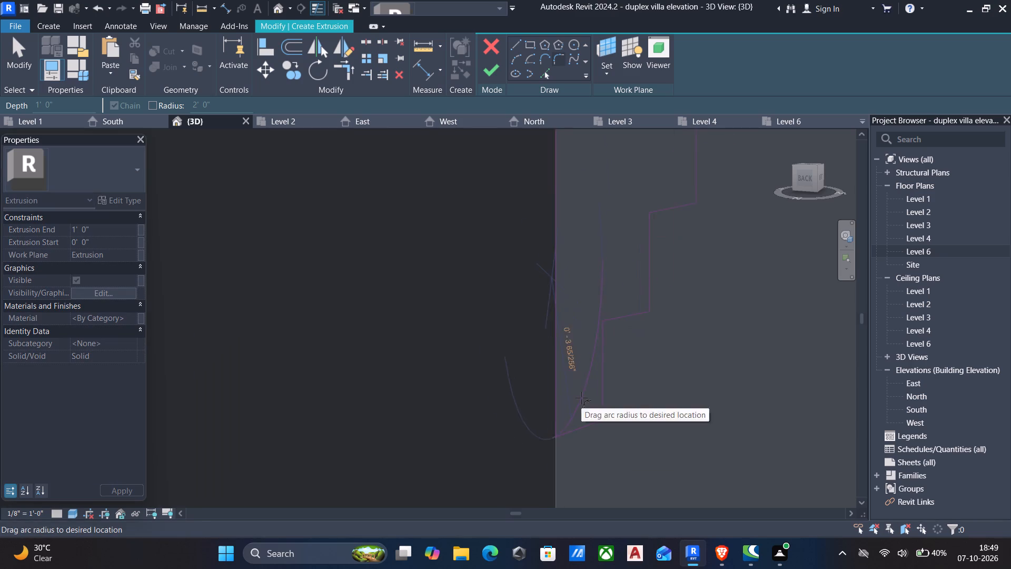
scroll(581, 398, "up", 13)
left_click(612, 425)
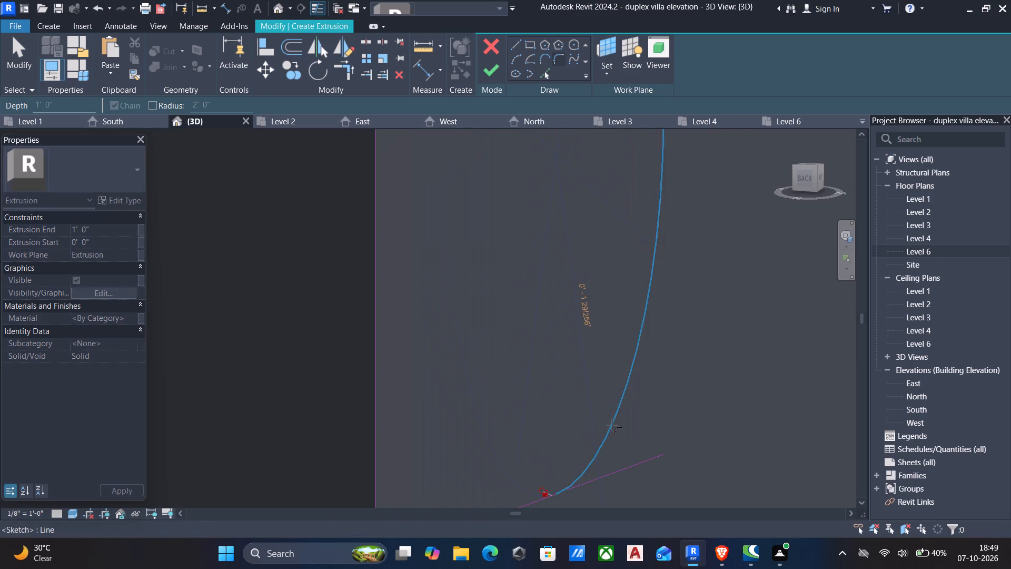
Fillet the outer corner of the profile's middle step with a radius of about 1 13/16".
scroll(613, 422, "down", 5)
middle_click_drag(593, 439, 579, 452)
scroll(587, 429, "down", 4)
scroll(620, 368, "down", 1)
middle_click_drag(605, 407, 579, 477)
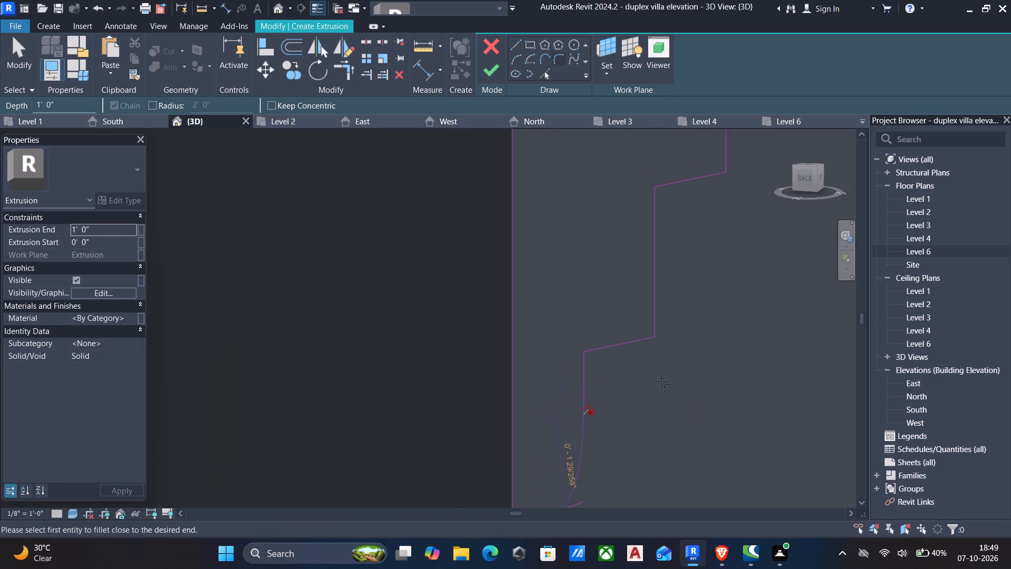
left_click(652, 290)
left_click(641, 344)
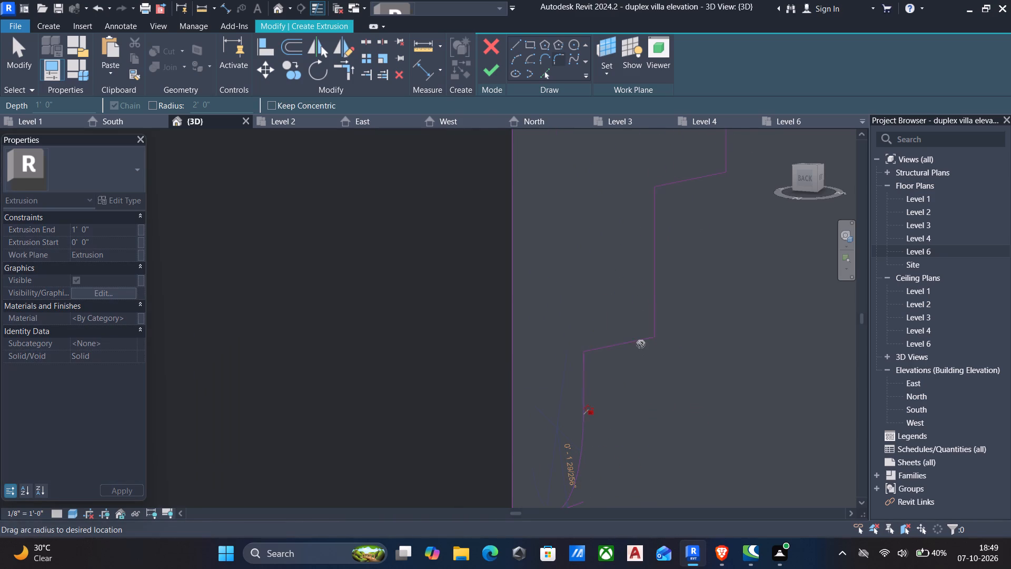
scroll(636, 315, "up", 6)
left_click(636, 315)
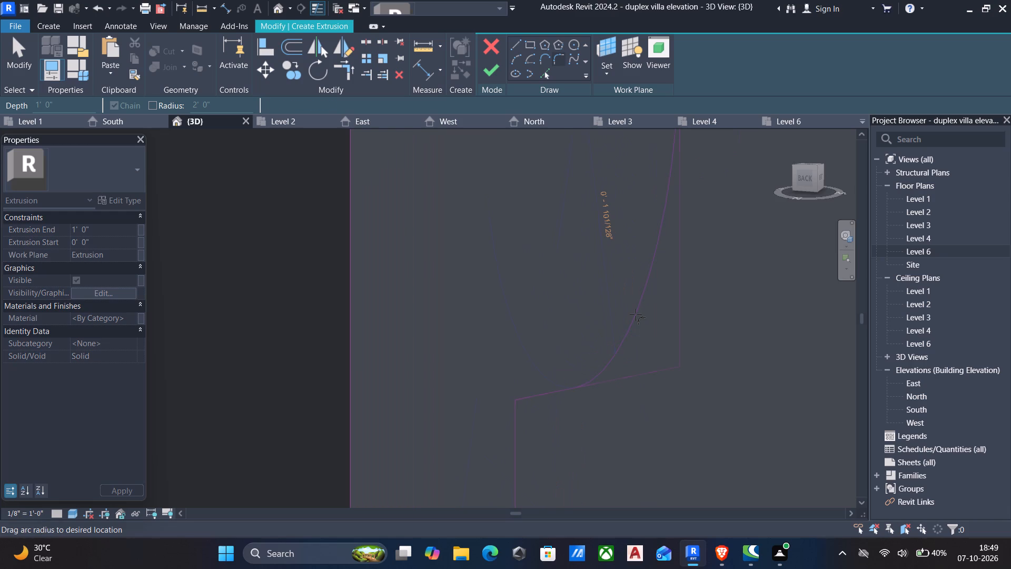
Fillet the lower outer corner of the profile's uppermost step with a radius of about 1 7/8".
scroll(636, 315, "down", 5)
scroll(628, 388, "down", 3)
middle_click_drag(610, 415, 562, 503)
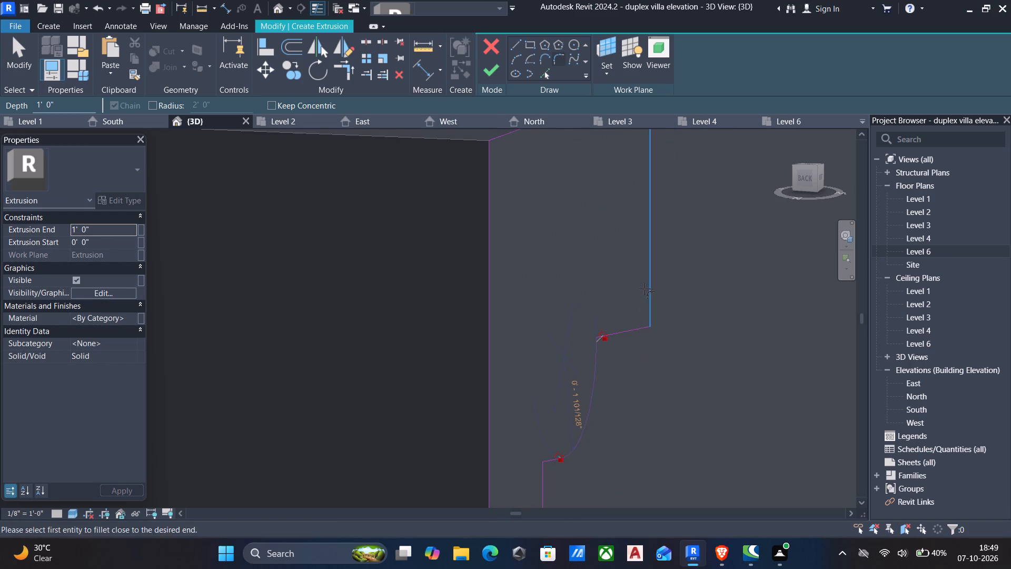
left_click(646, 283)
left_click(637, 325)
scroll(635, 309, "down", 1)
scroll(635, 309, "up", 4)
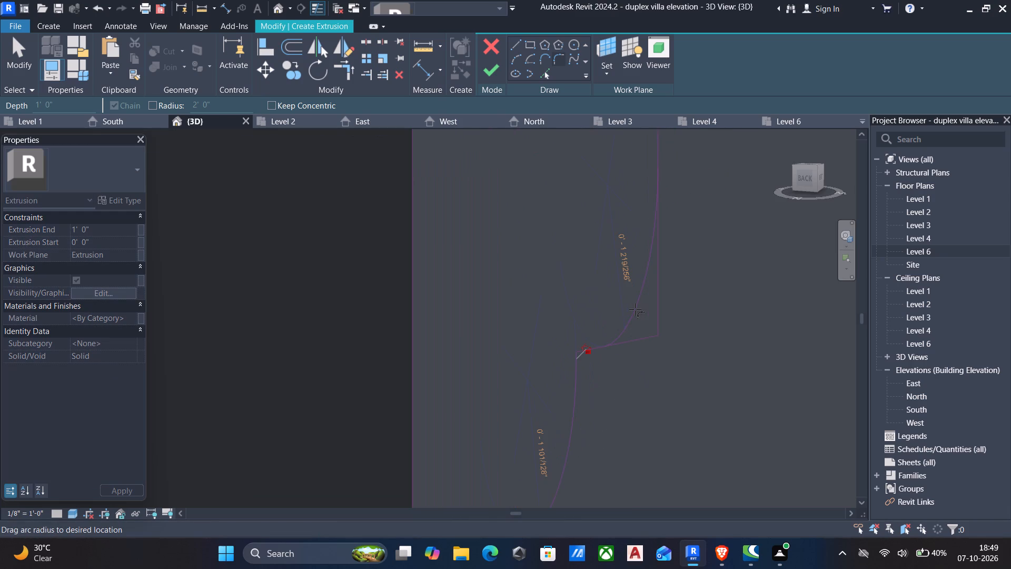
left_click(635, 309)
Fillet the profile's top outer corner with a radius of about 2 11/16".
scroll(616, 300, "down", 2)
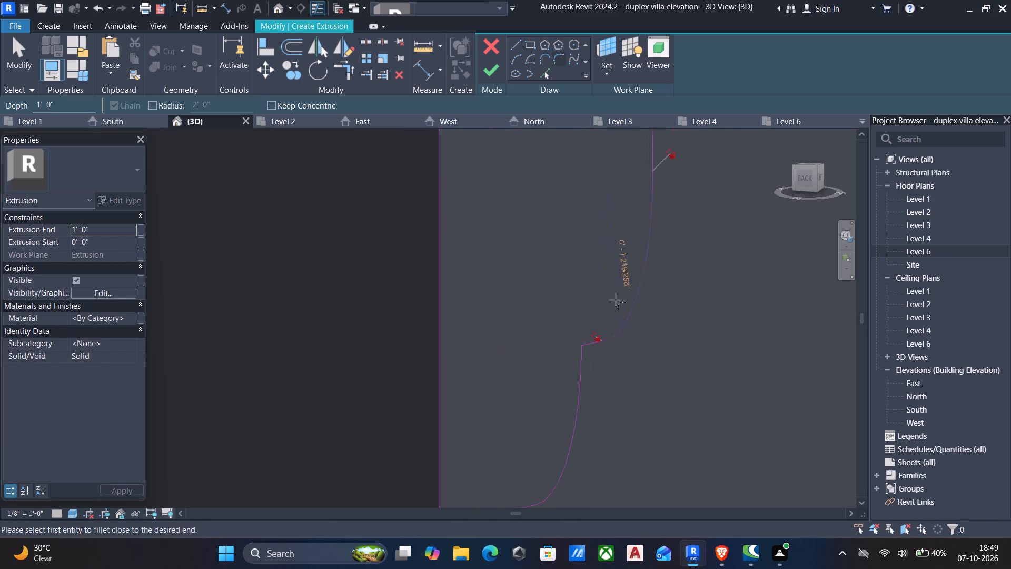
scroll(616, 300, "down", 1)
middle_click_drag(598, 340, 578, 417)
left_click(559, 170)
left_click(559, 172)
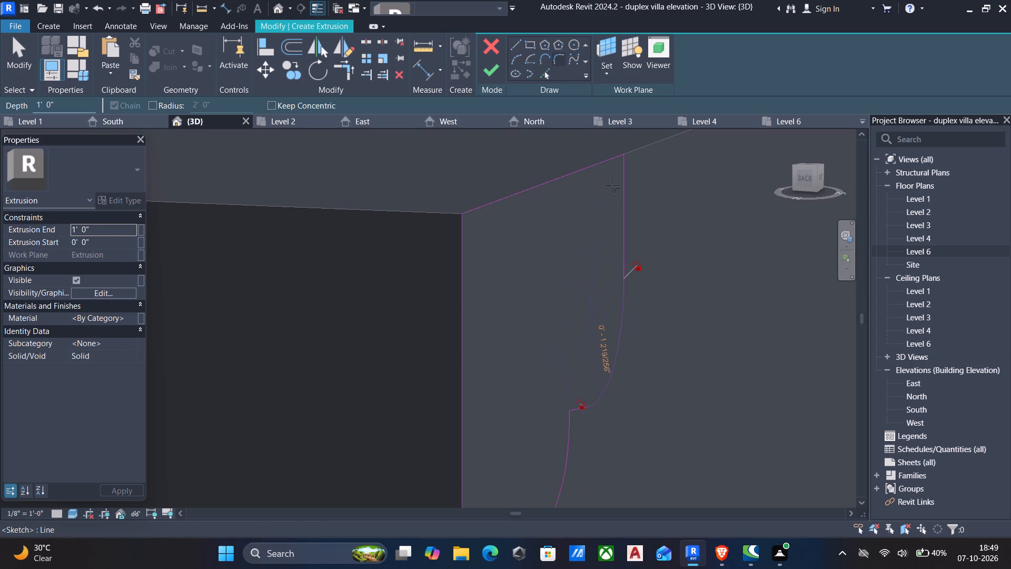
left_click(620, 189)
scroll(579, 212, "up", 6)
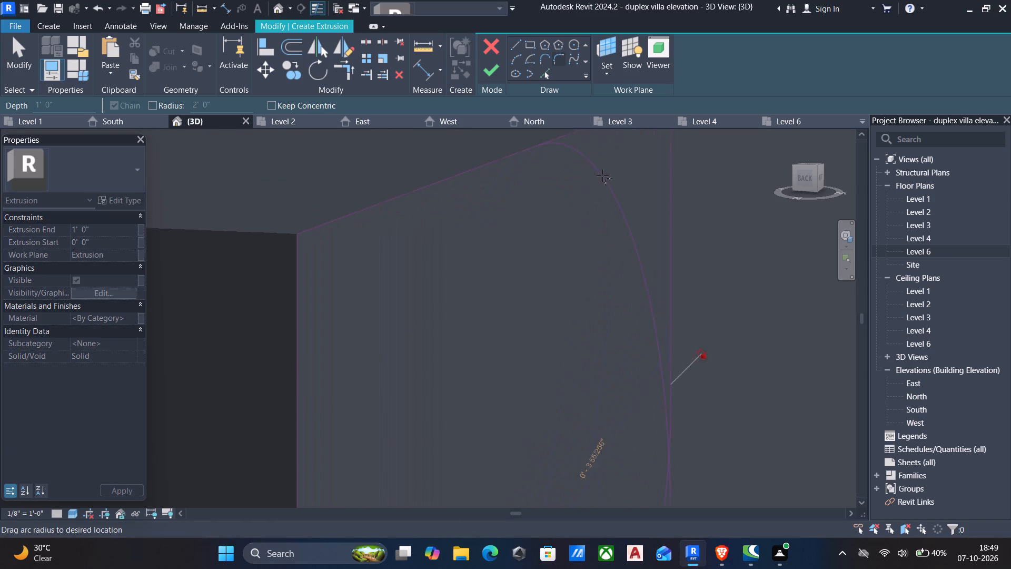
scroll(602, 175, "up", 1)
left_click(616, 162)
Trim the profile's bottom line to a corner with the lowest step's fillet arc.
scroll(620, 227, "down", 4)
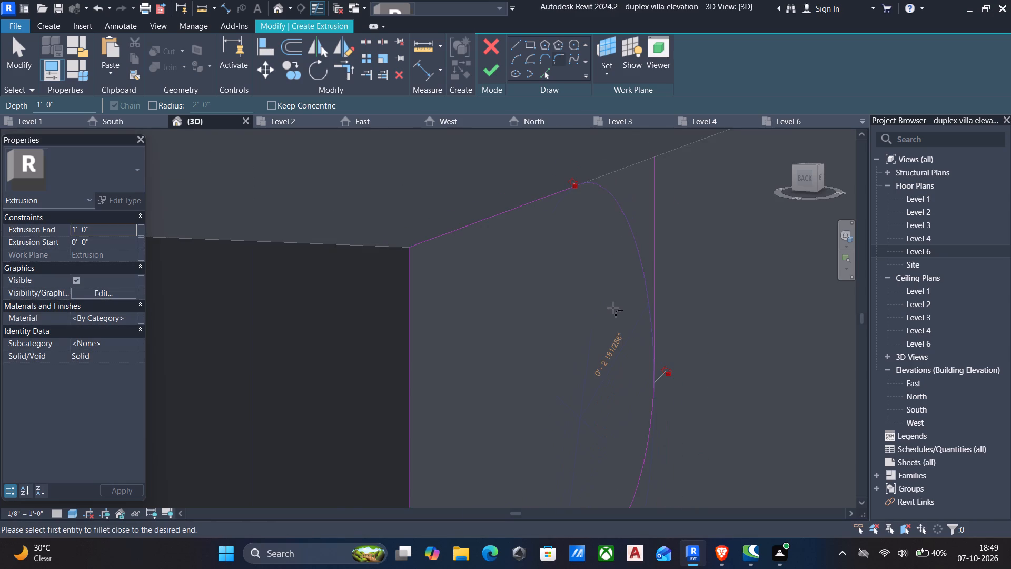
middle_click_drag(612, 322, 620, 296)
scroll(631, 345, "down", 2)
middle_click_drag(628, 372, 663, 305)
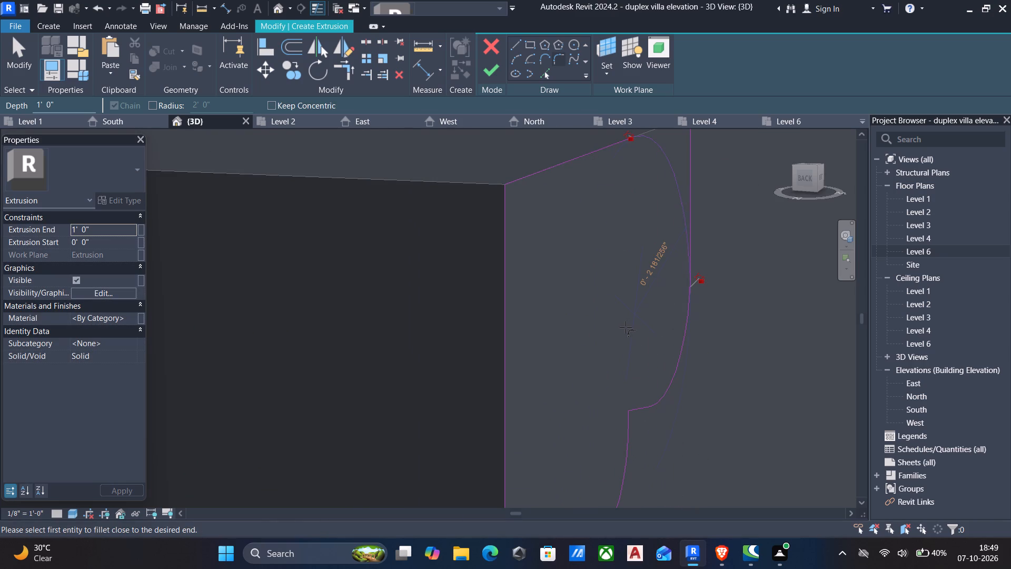
scroll(603, 342, "down", 2)
middle_click_drag(603, 371, 642, 136)
middle_click_drag(616, 269, 624, 250)
scroll(631, 349, "up", 4)
key("Escape")
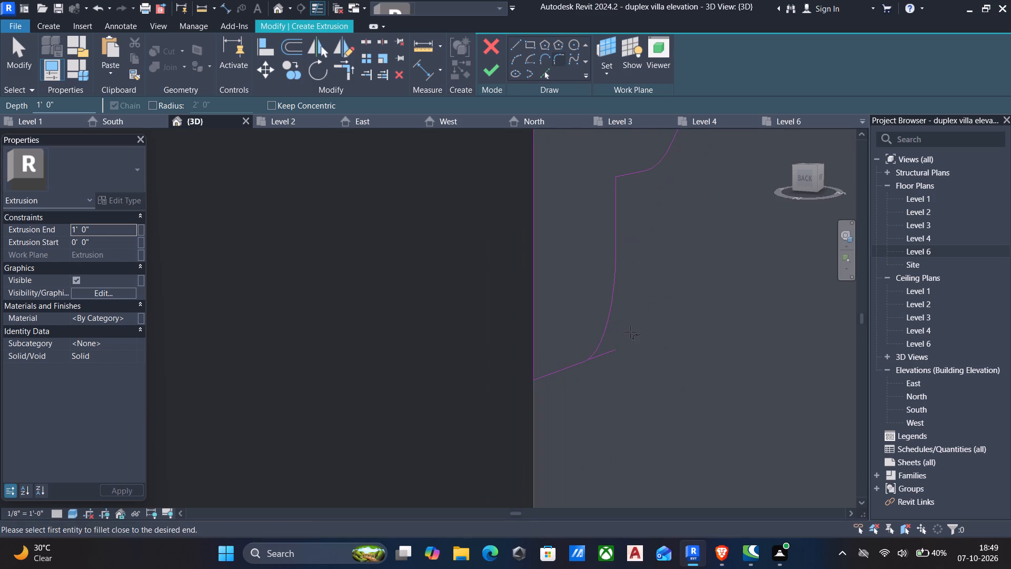
key("Escape")
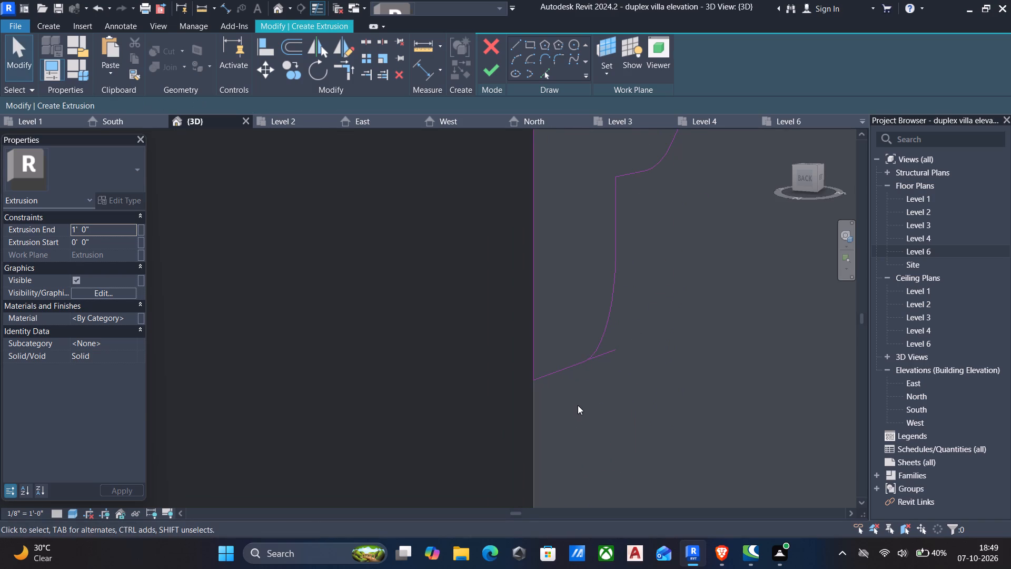
type("TR")
left_click_drag(566, 370, 567, 365)
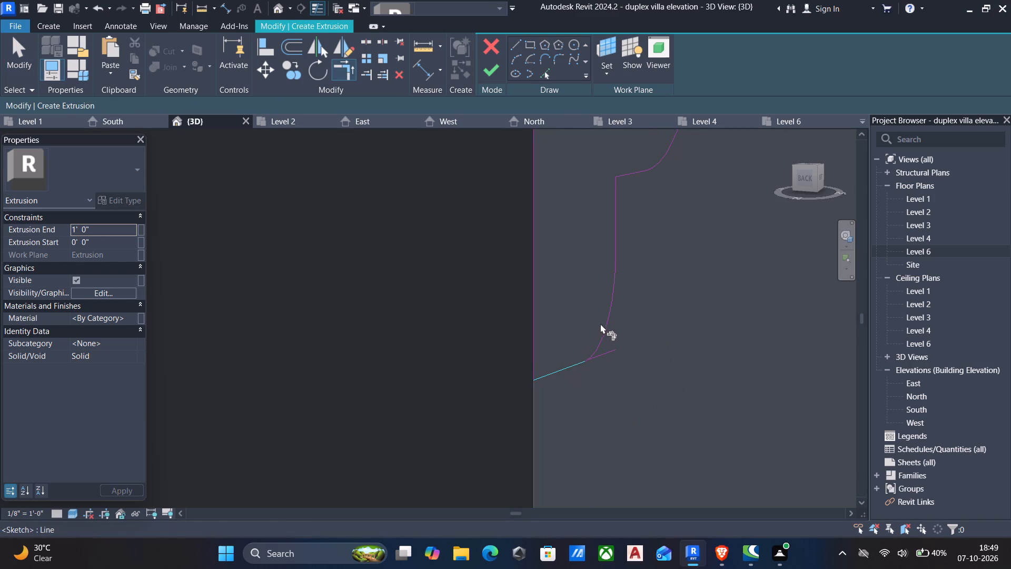
left_click(610, 320)
key("Escape")
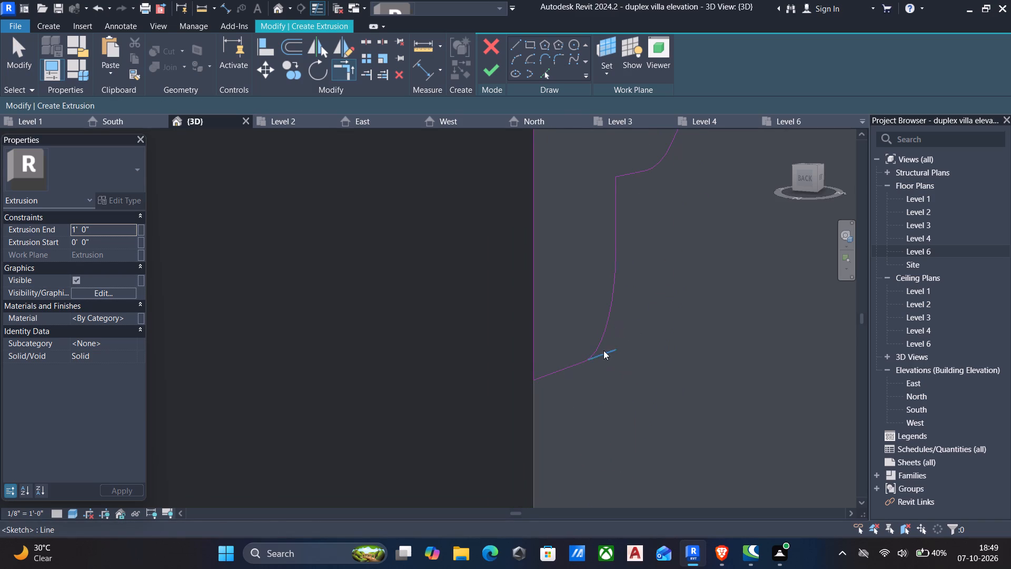
Delete the leftover 1" segment beyond the lowest fillet and the leftover vertical line beside the top fillet.
left_click(603, 350)
key("Escape")
left_click(612, 356)
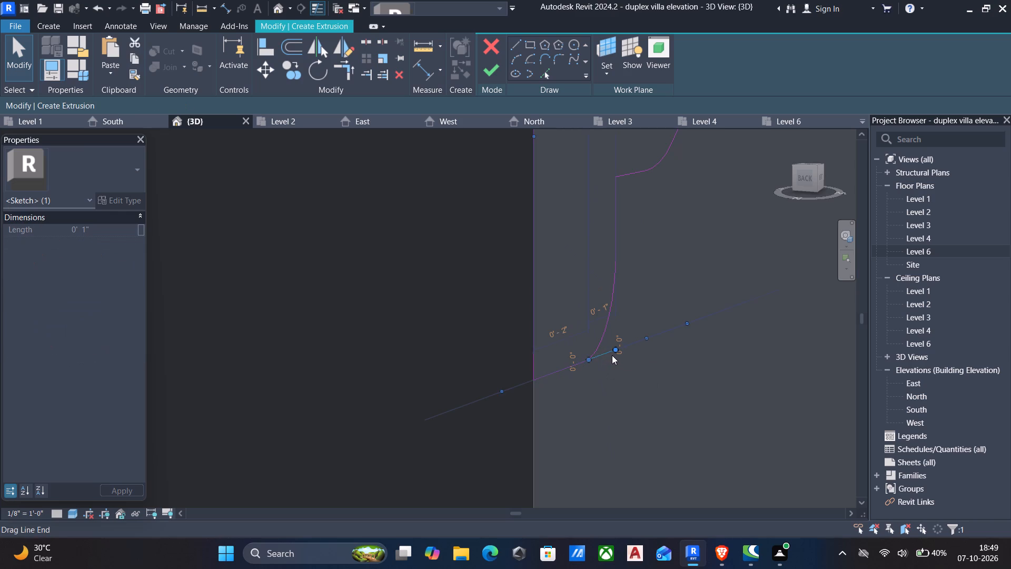
key("Delete")
scroll(612, 355, "down", 10)
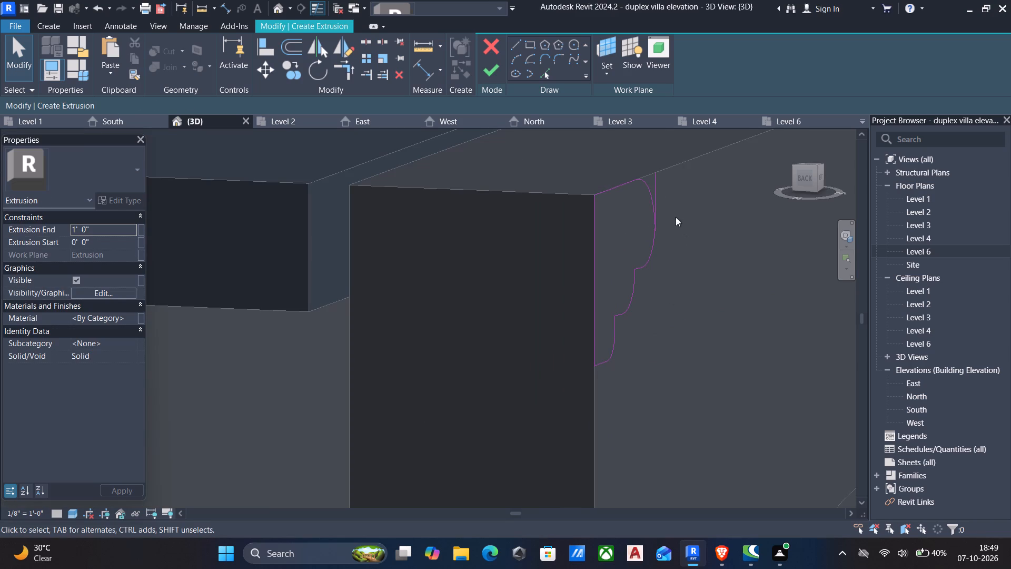
left_click(655, 187)
key("Delete")
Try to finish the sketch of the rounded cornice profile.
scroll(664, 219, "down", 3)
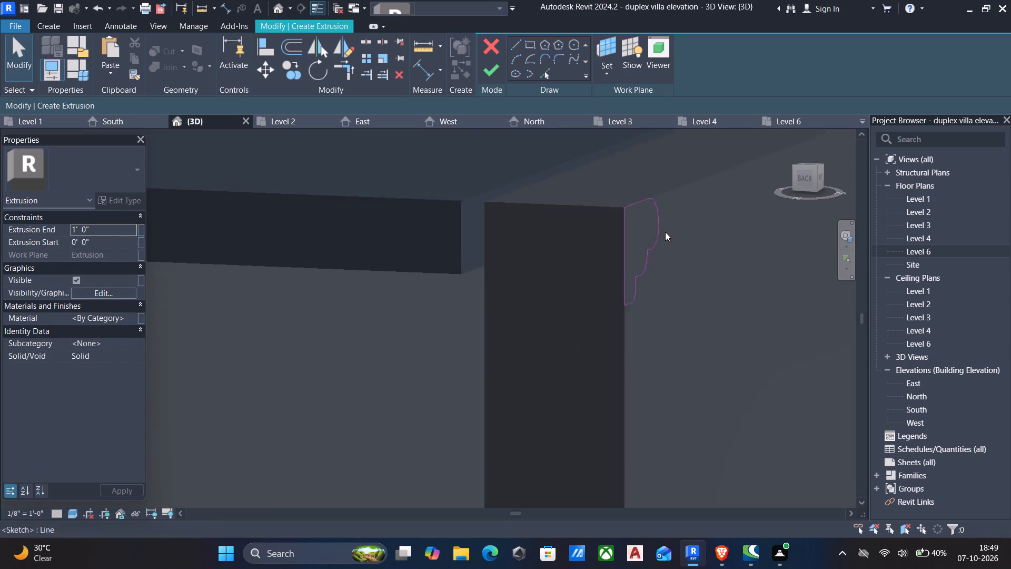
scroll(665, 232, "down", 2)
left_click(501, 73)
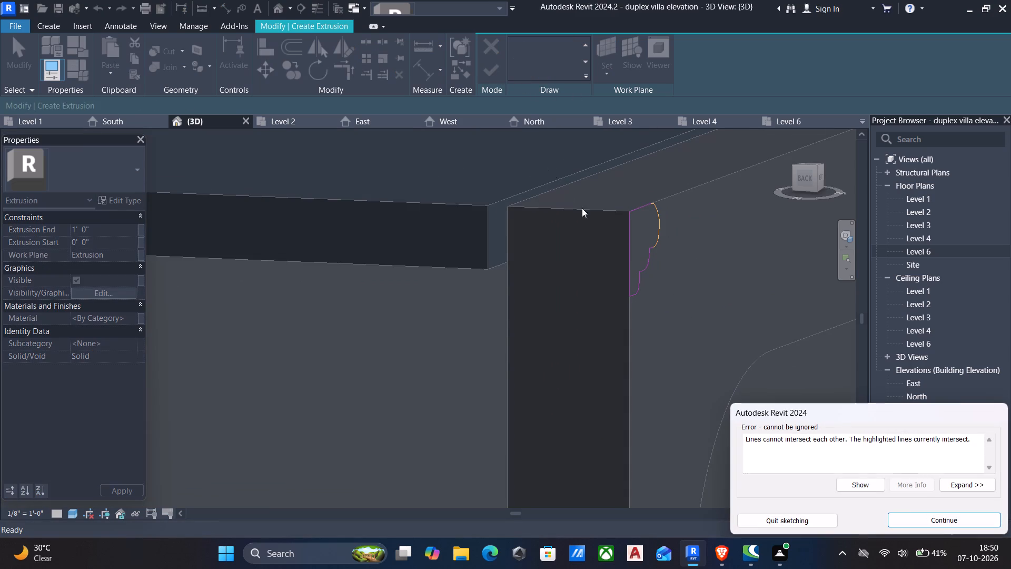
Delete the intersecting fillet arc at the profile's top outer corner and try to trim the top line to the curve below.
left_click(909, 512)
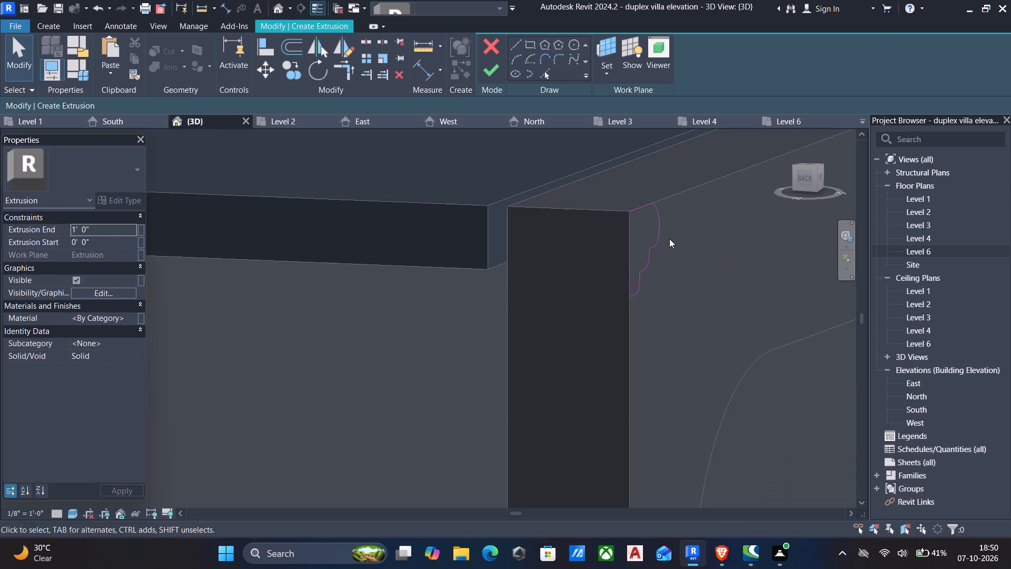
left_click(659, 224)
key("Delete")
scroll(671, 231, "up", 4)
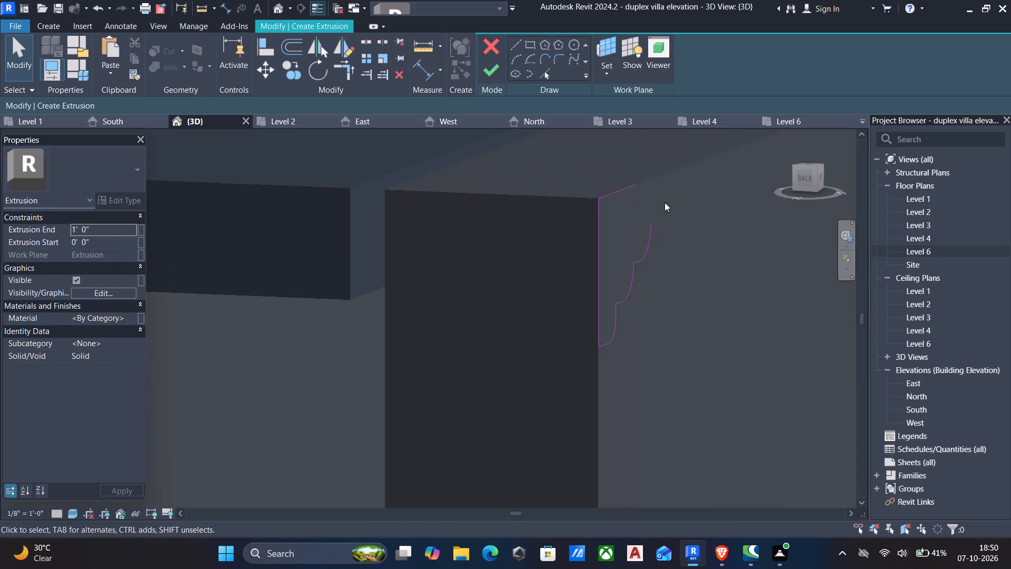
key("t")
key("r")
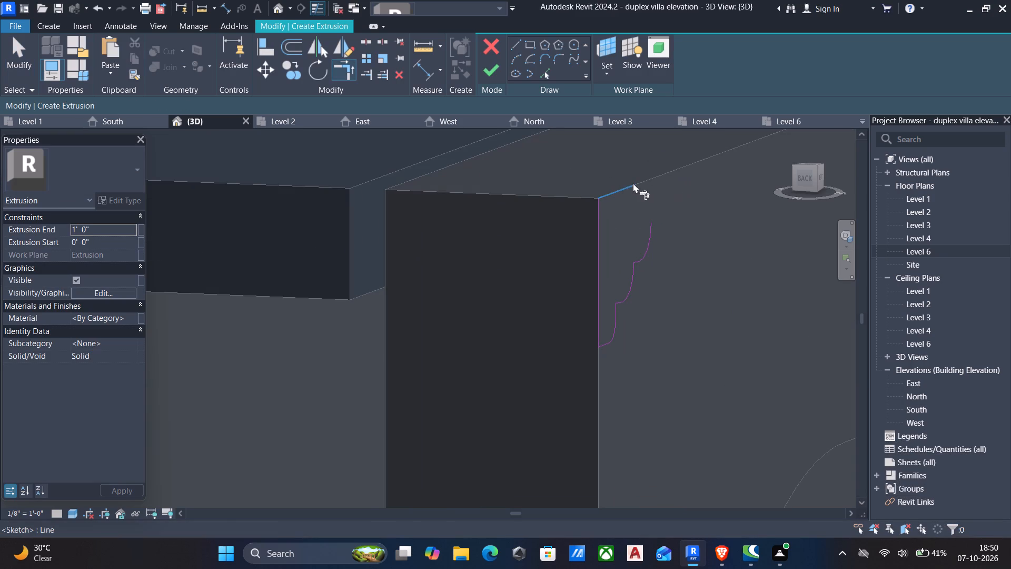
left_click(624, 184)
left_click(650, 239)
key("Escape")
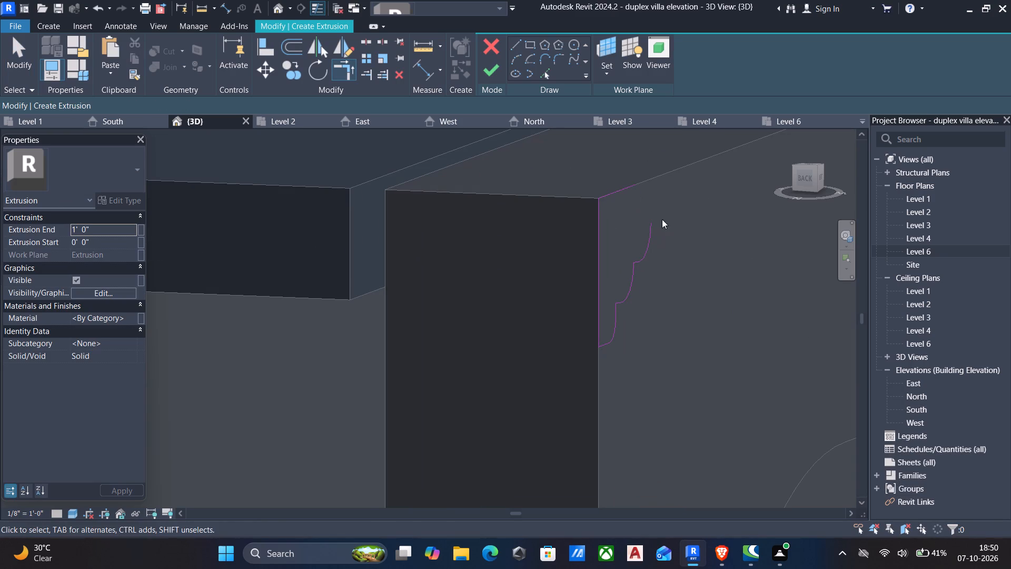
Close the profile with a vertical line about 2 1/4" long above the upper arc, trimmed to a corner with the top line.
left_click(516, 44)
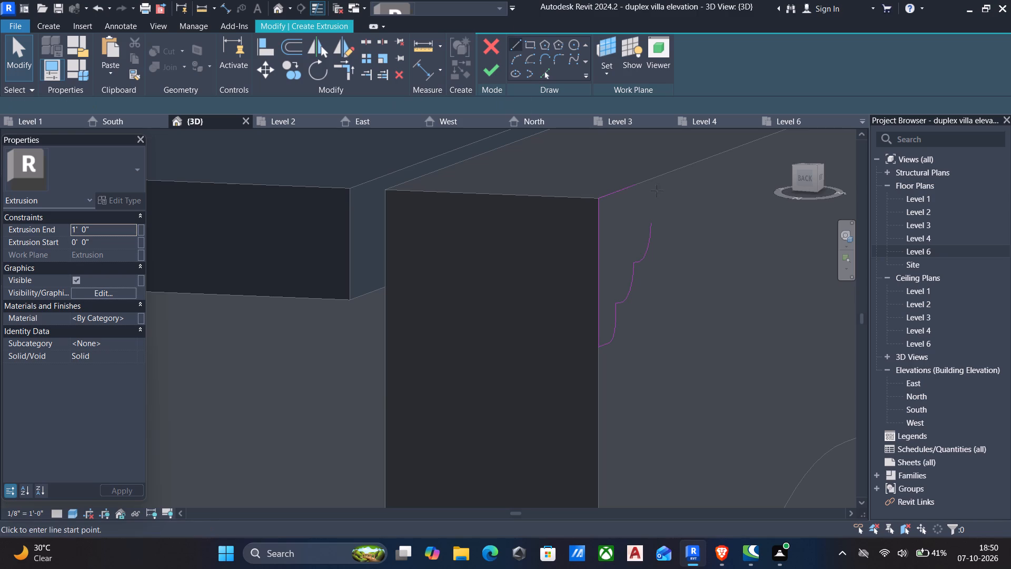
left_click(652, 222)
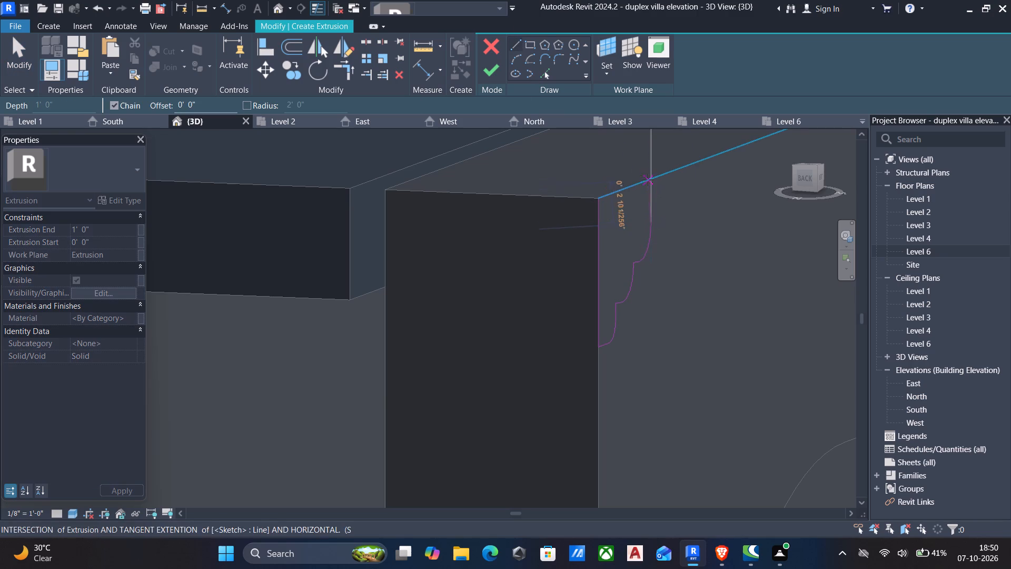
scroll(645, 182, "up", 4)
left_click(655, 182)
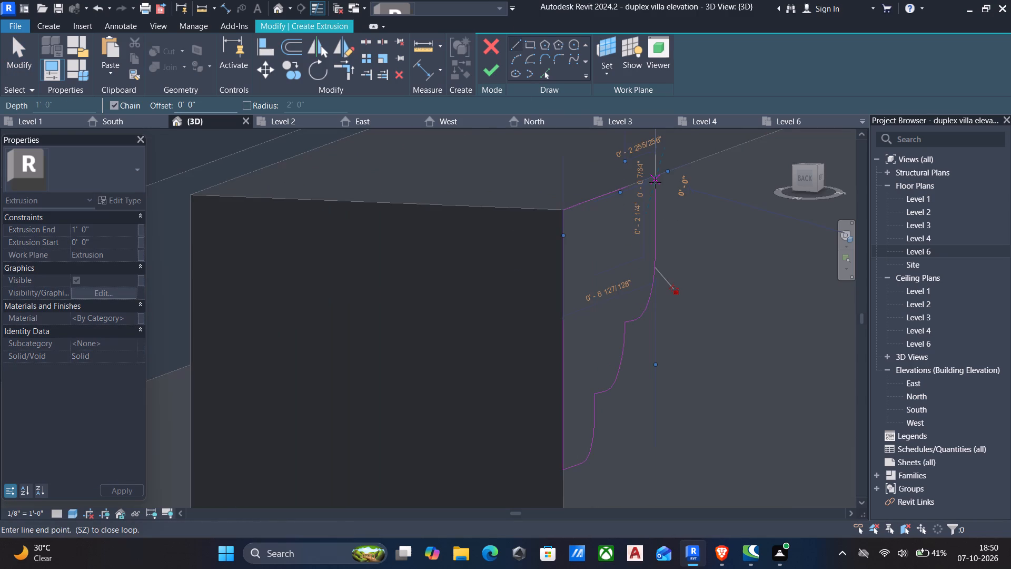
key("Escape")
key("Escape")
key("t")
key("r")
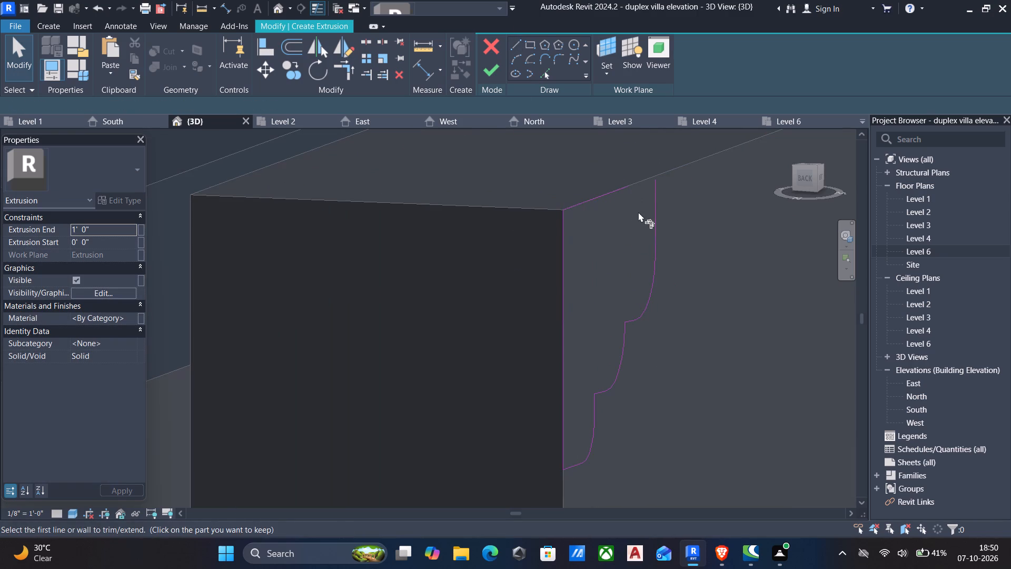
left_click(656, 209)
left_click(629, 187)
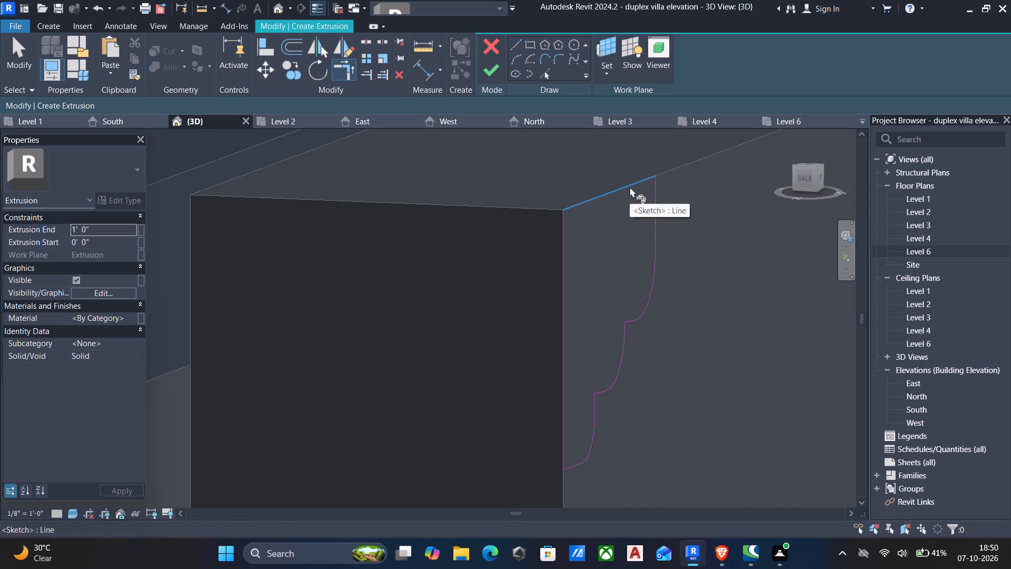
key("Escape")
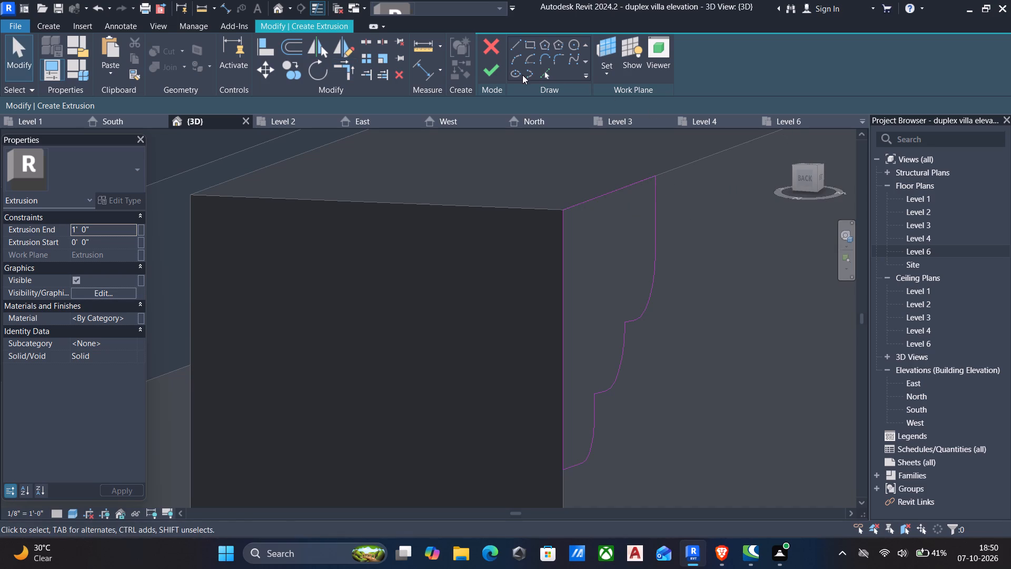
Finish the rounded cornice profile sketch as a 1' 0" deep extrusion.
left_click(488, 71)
Delete the short stepped cornice extrusion at the back corner of the left-side frame.
scroll(604, 210, "down", 5)
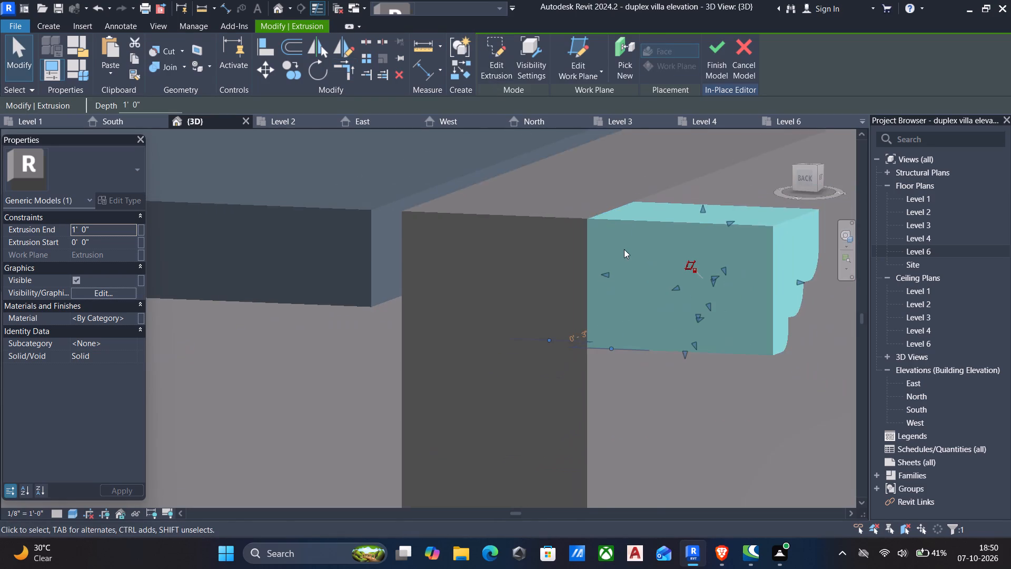
scroll(628, 250, "down", 5)
middle_click_drag(640, 256, 476, 278, "shift")
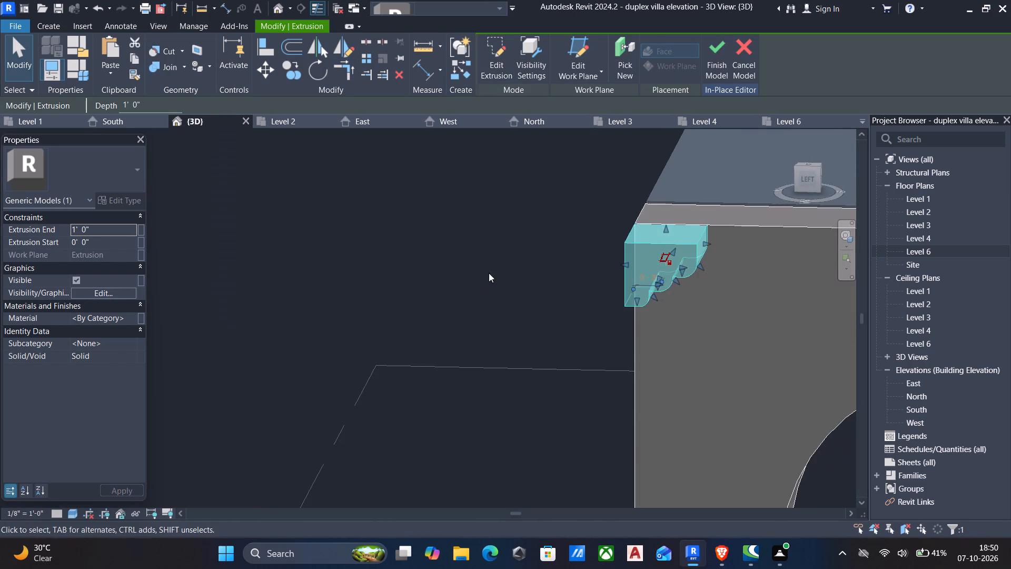
scroll(603, 249, "down", 4)
middle_click_drag(633, 290, 479, 261)
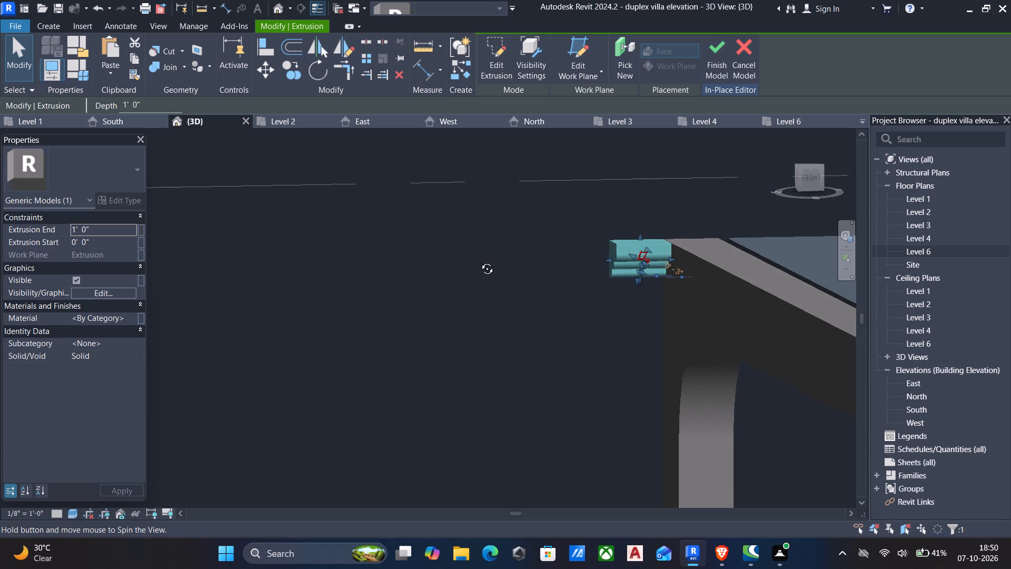
middle_click_drag(479, 261, 480, 261)
middle_click_drag(614, 291, 562, 268, "shift")
scroll(565, 267, "up", 1)
scroll(571, 255, "down", 5)
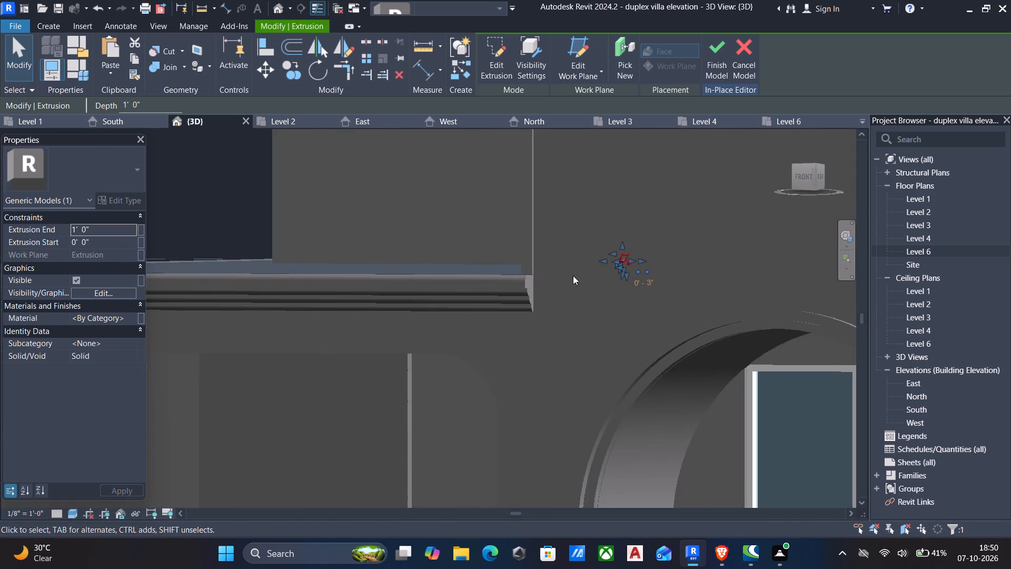
scroll(574, 272, "down", 5)
scroll(576, 288, "down", 2, "shift")
middle_click_drag(576, 308, 602, 317, "shift")
middle_click_drag(602, 317, 646, 311, "shift")
middle_click(647, 311, "shift")
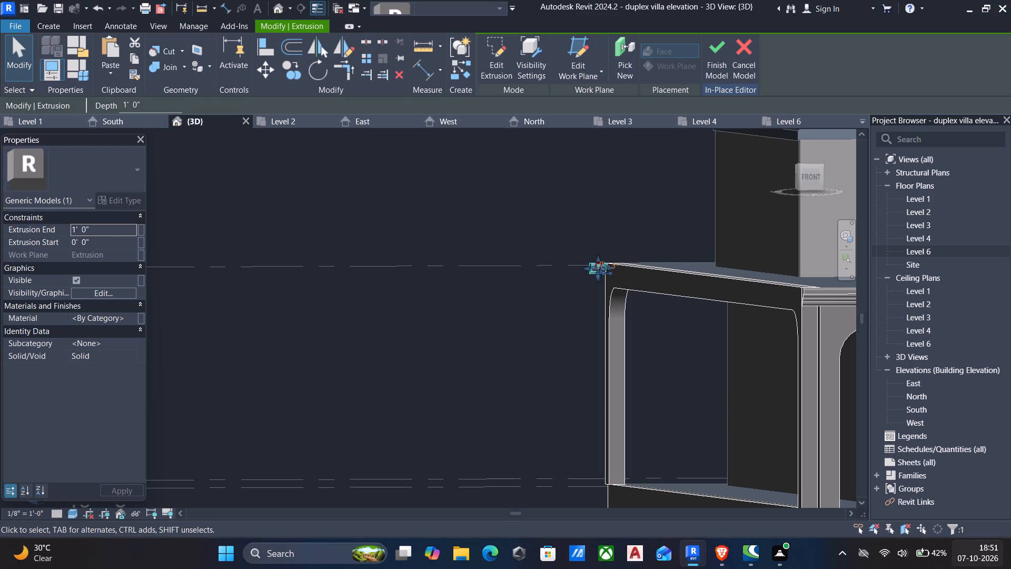
scroll(964, 568, "down", 2)
scroll(444, 333, "down", 3)
middle_click_drag(444, 333, 451, 333, "shift")
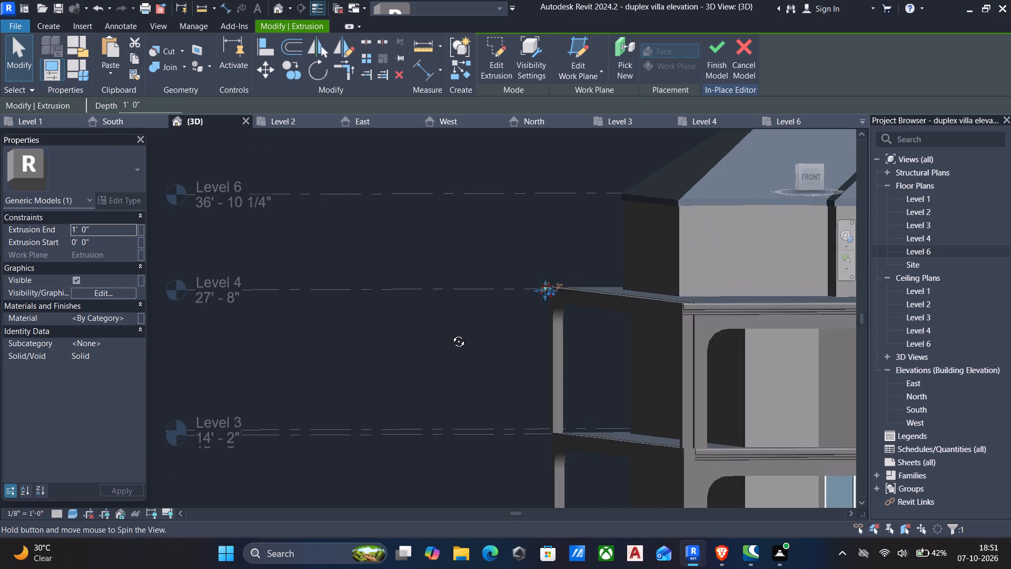
middle_click_drag(451, 333, 780, 399, "shift")
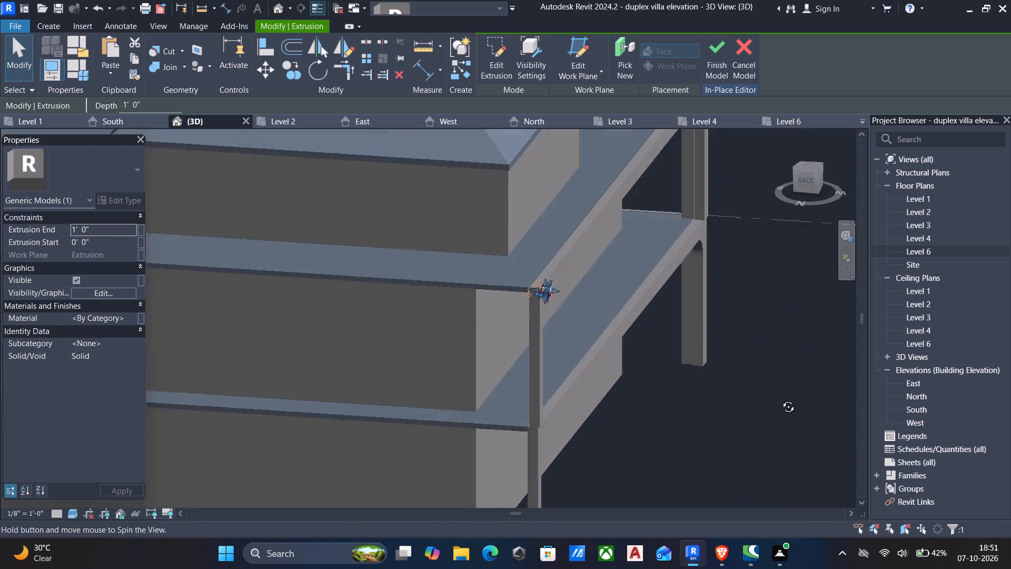
middle_click_drag(780, 399, 787, 384, "shift")
key("Delete")
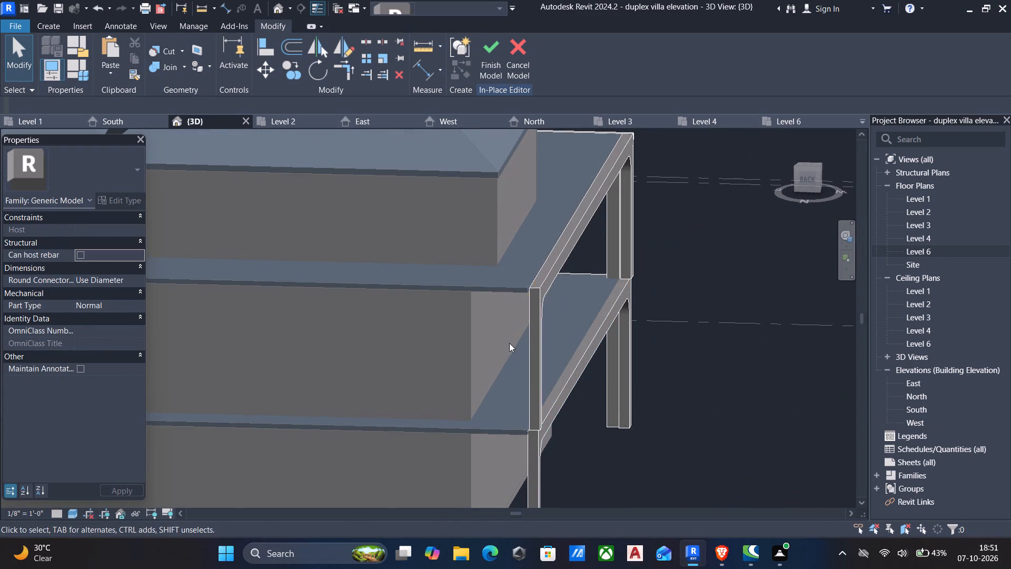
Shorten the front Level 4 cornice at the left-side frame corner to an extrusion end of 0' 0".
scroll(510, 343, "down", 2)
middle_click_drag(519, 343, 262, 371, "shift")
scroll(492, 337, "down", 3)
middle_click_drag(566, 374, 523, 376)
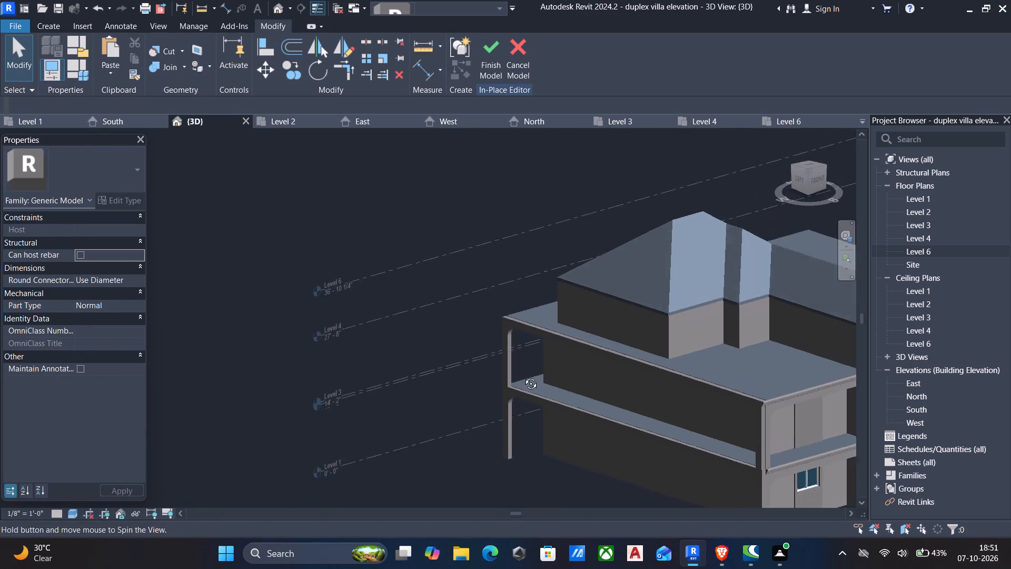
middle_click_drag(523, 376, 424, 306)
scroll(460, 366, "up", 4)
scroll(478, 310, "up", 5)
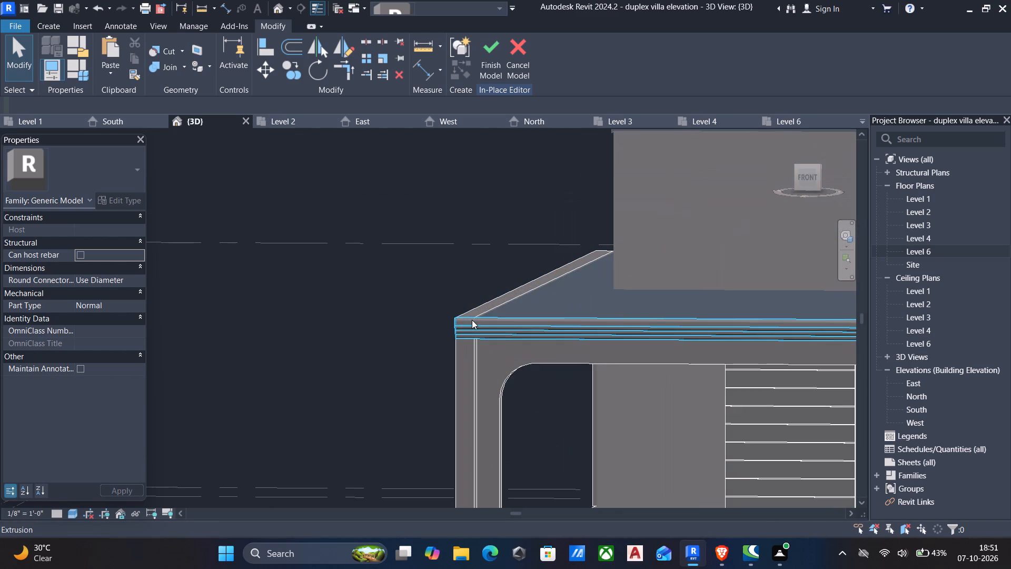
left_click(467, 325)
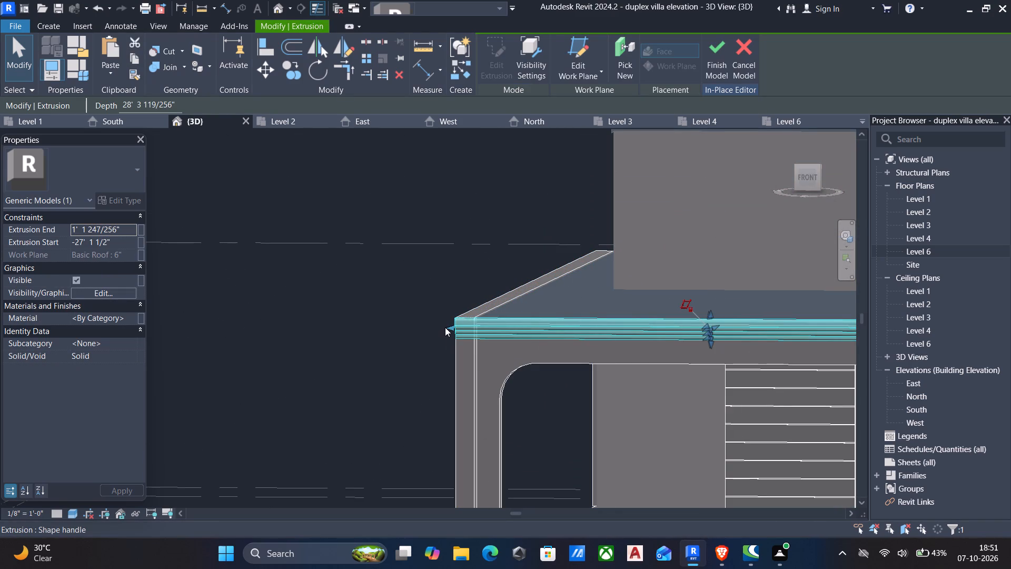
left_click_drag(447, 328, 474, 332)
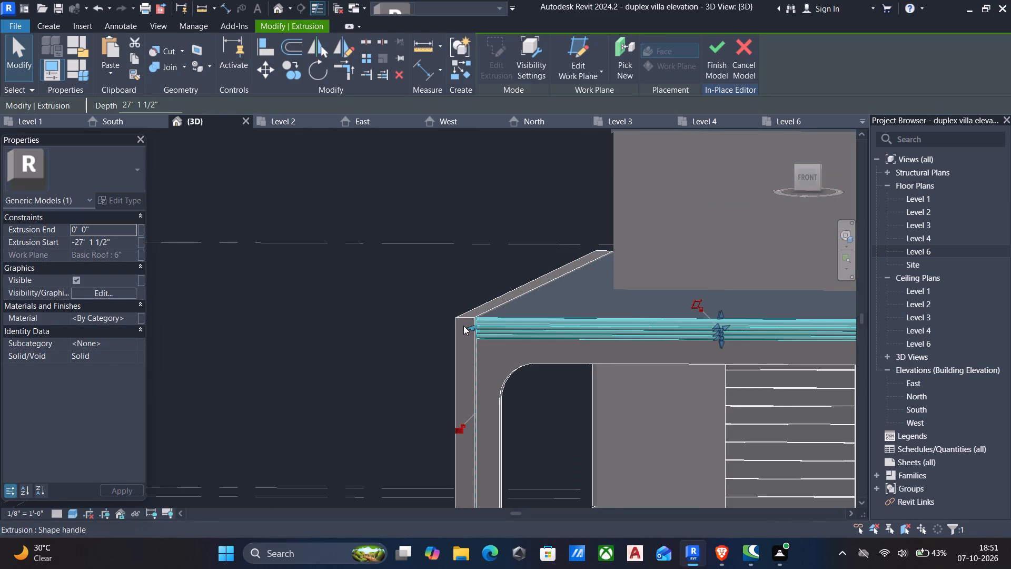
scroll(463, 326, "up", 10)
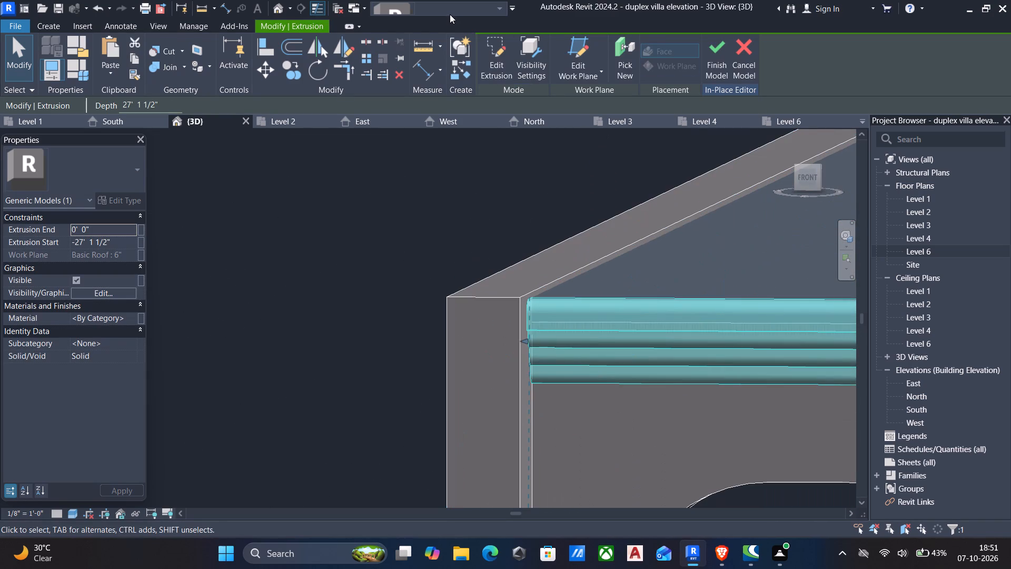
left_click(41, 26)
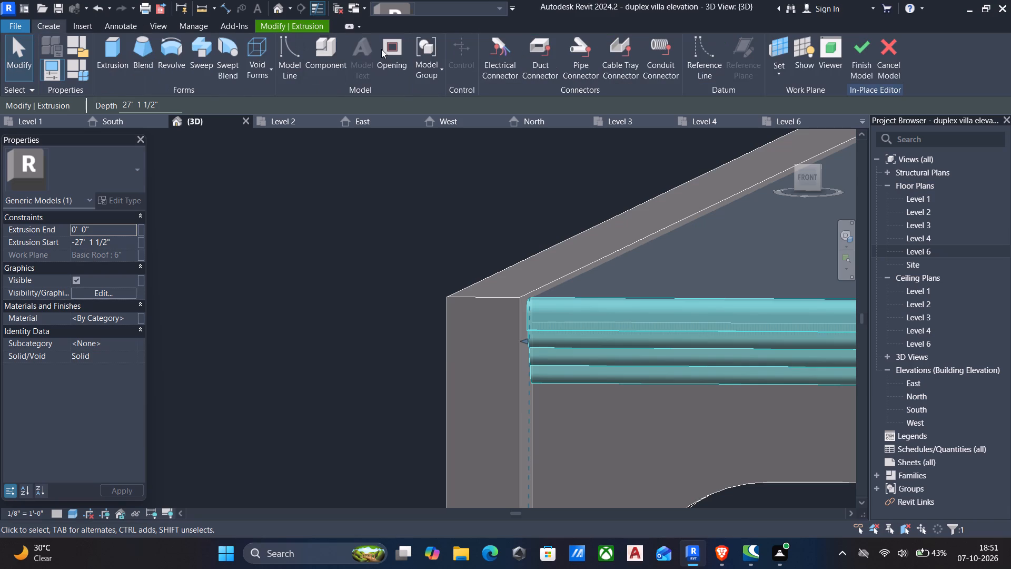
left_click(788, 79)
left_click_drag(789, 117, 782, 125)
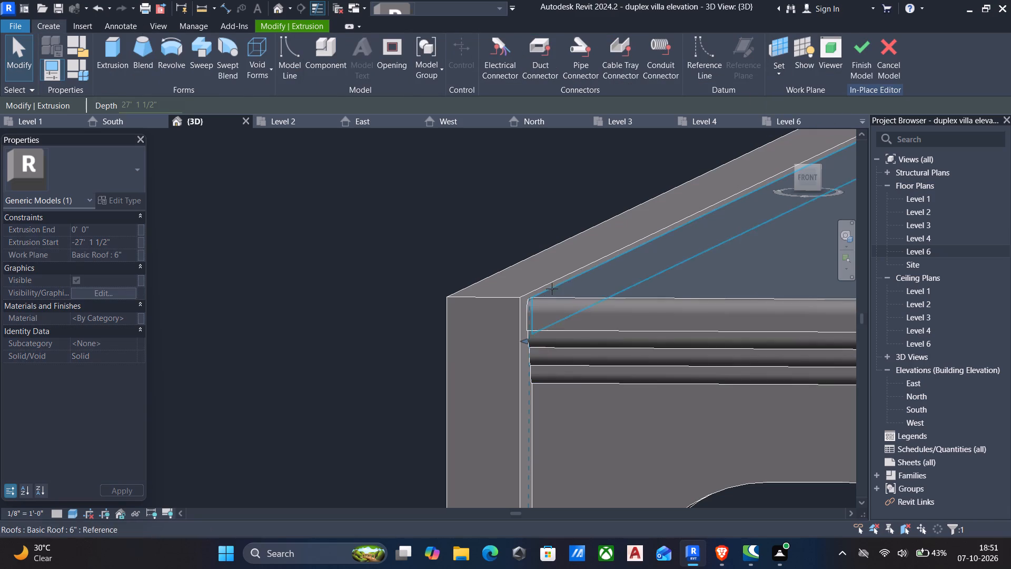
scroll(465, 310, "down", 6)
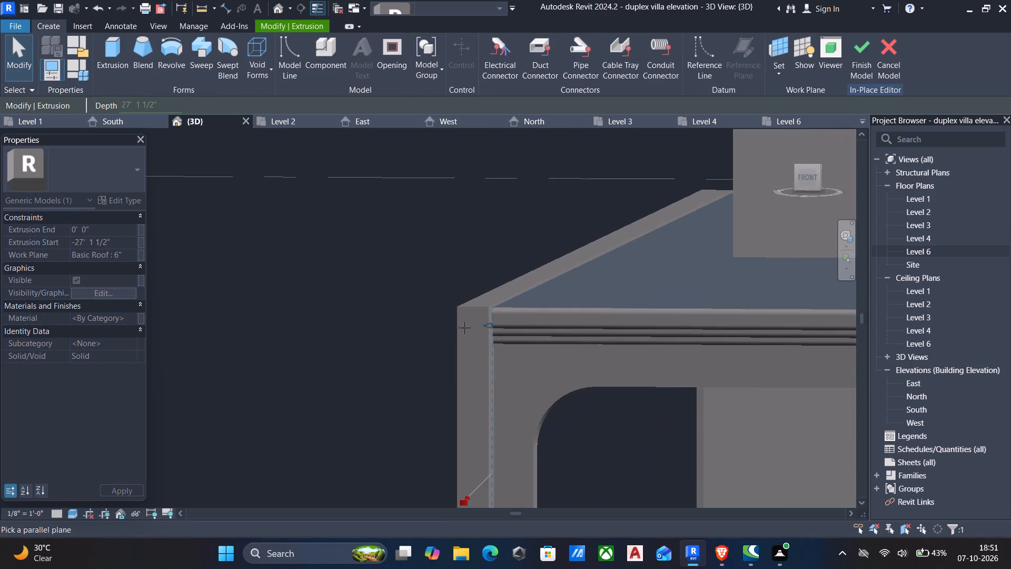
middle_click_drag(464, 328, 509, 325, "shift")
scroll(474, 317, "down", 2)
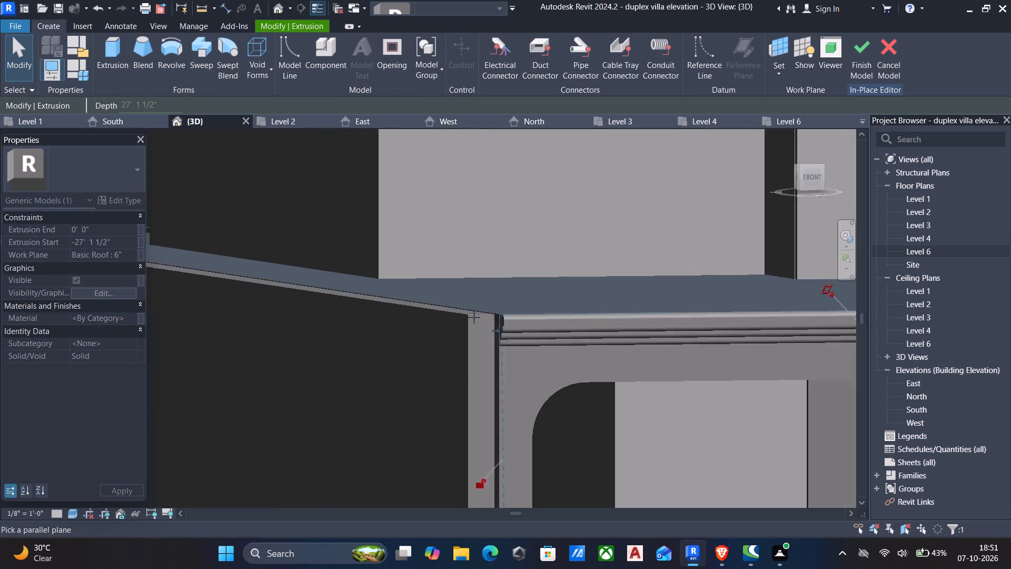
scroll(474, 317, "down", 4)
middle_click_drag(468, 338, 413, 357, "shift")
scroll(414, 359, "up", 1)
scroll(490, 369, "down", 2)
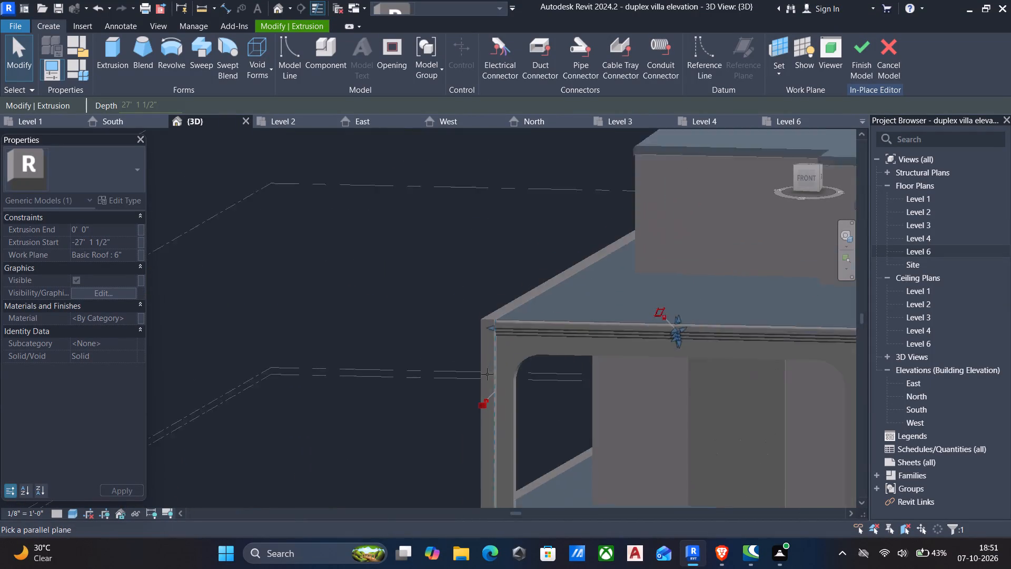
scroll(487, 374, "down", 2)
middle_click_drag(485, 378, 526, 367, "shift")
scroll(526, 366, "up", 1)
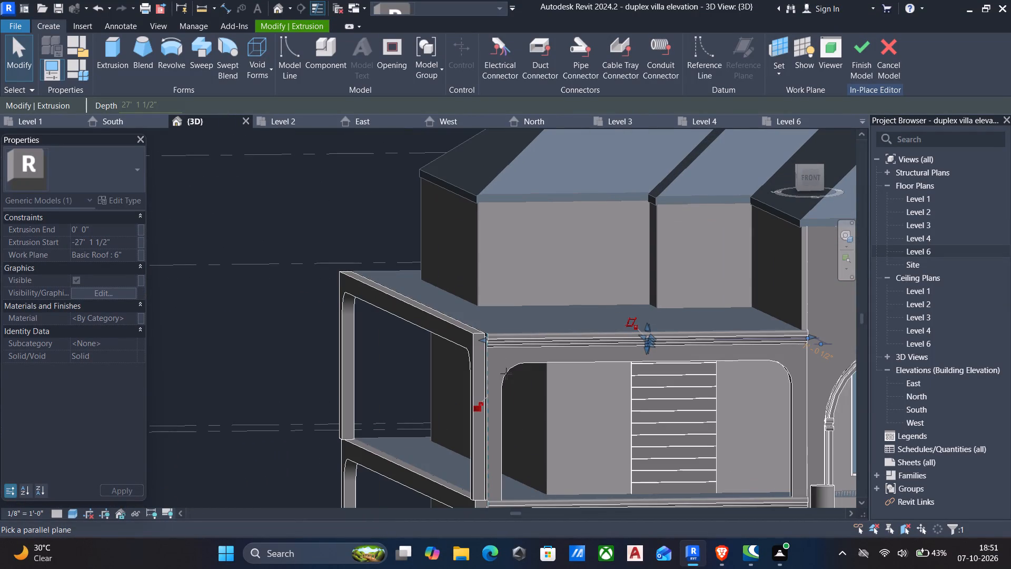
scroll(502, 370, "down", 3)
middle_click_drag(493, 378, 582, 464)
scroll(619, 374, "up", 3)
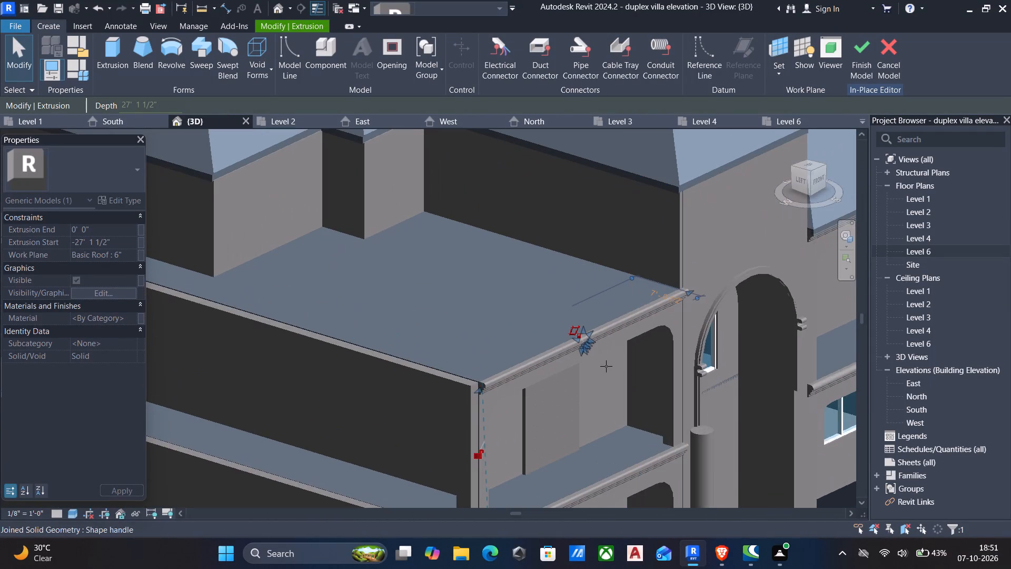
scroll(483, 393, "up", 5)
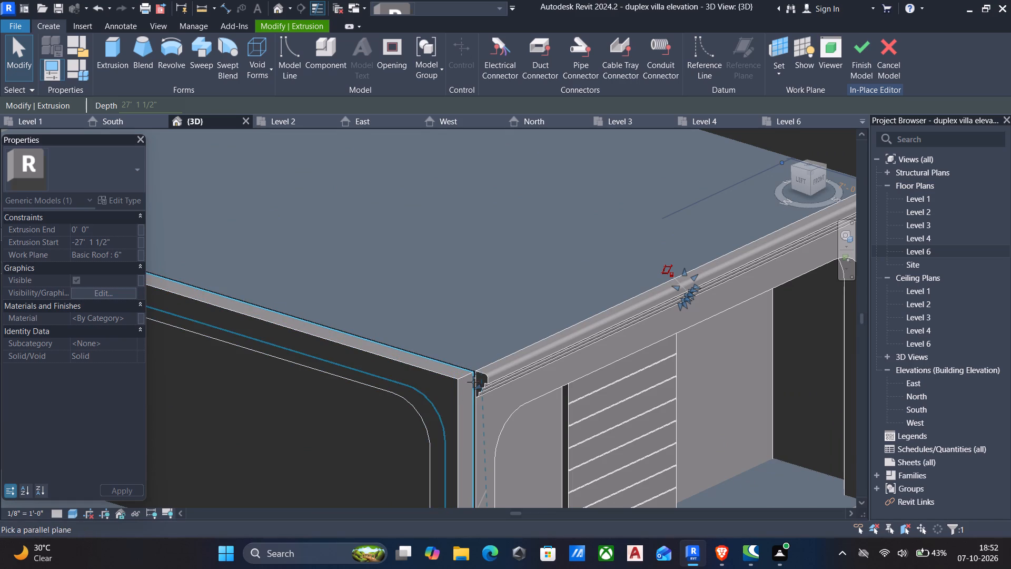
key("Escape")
Pull the front Level 4 cornice back from the left-side frame corner to an extrusion end of about -2' 0 3/8".
scroll(471, 382, "down", 9)
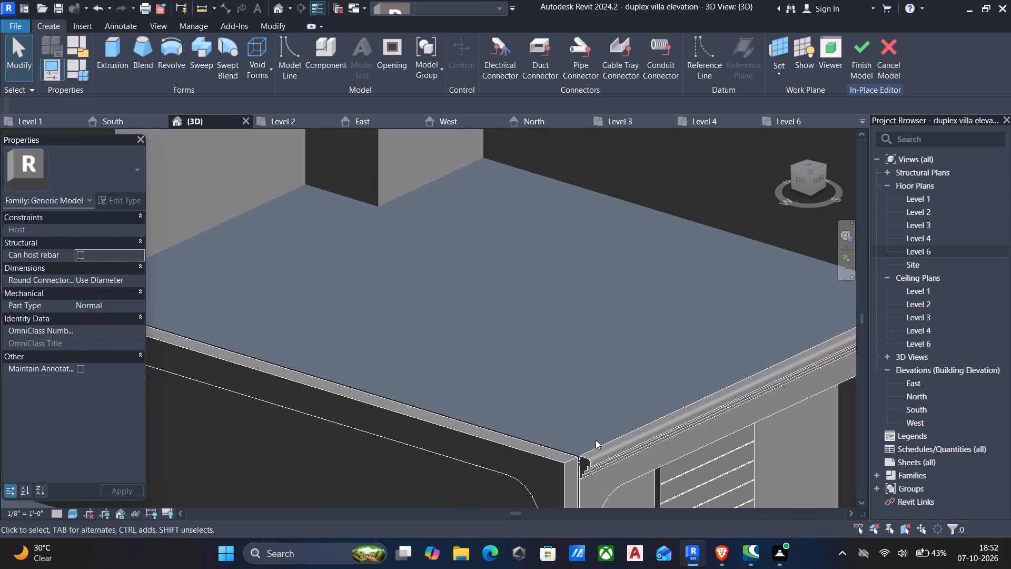
left_click(600, 452)
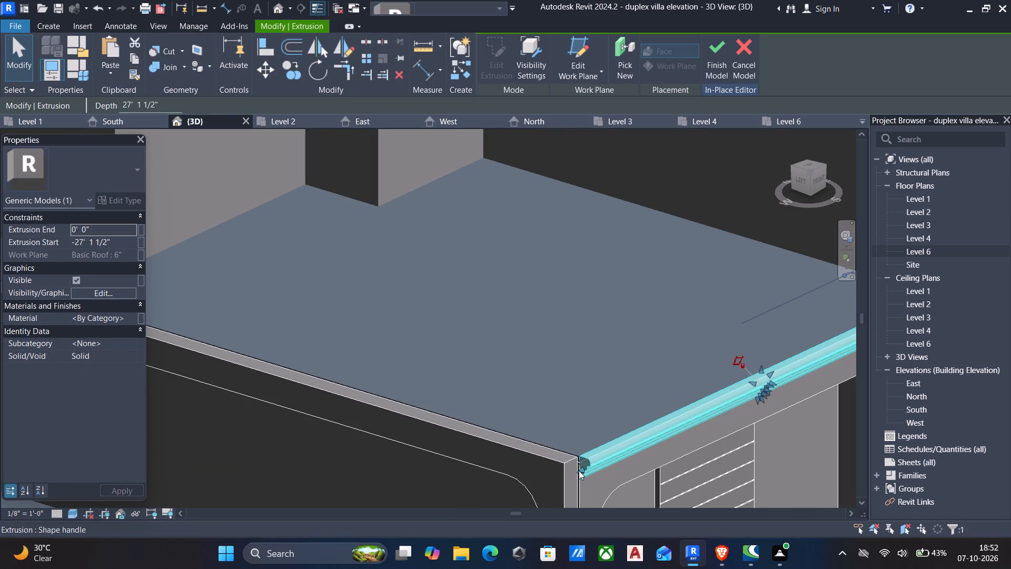
left_click_drag(580, 470, 613, 459)
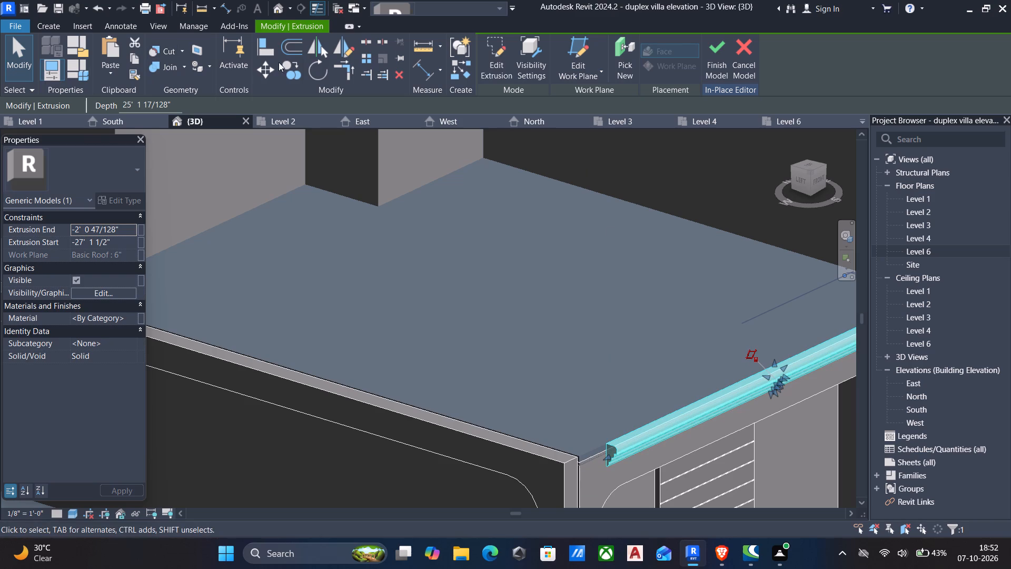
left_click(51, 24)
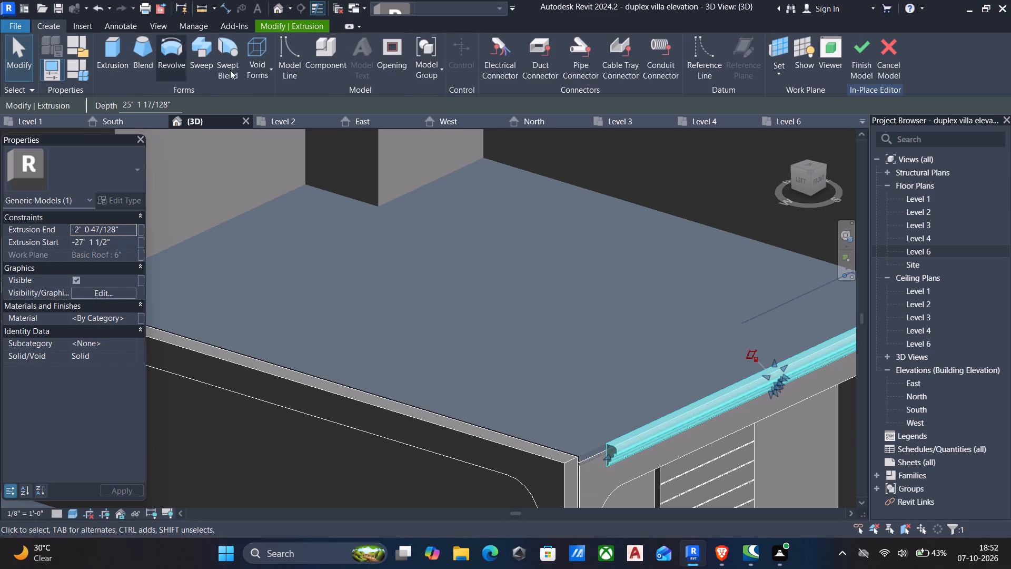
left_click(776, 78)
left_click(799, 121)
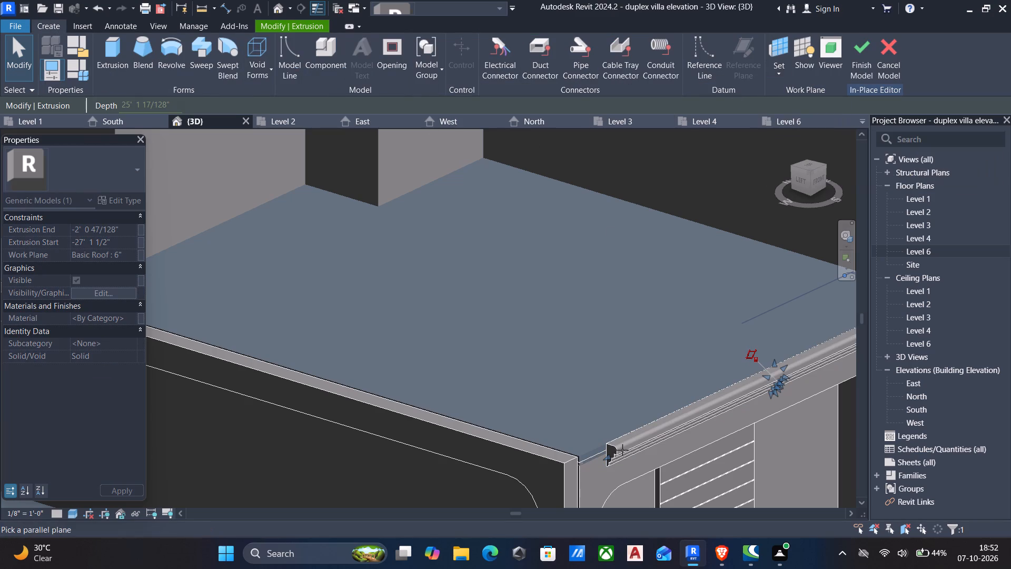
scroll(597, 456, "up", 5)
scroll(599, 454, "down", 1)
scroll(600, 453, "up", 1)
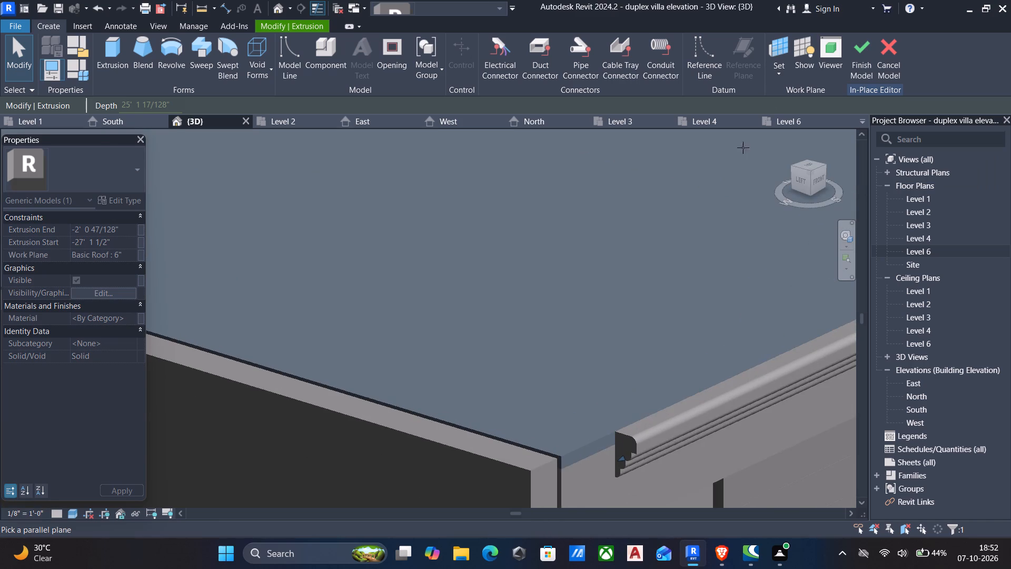
Finish the in-place model to keep the shortened Level 4 cornice.
left_click(853, 47)
Reopen the in-place frame and cornice model and start an extrusion with its work plane on the left-side frame's front end face.
scroll(795, 122, "down", 5)
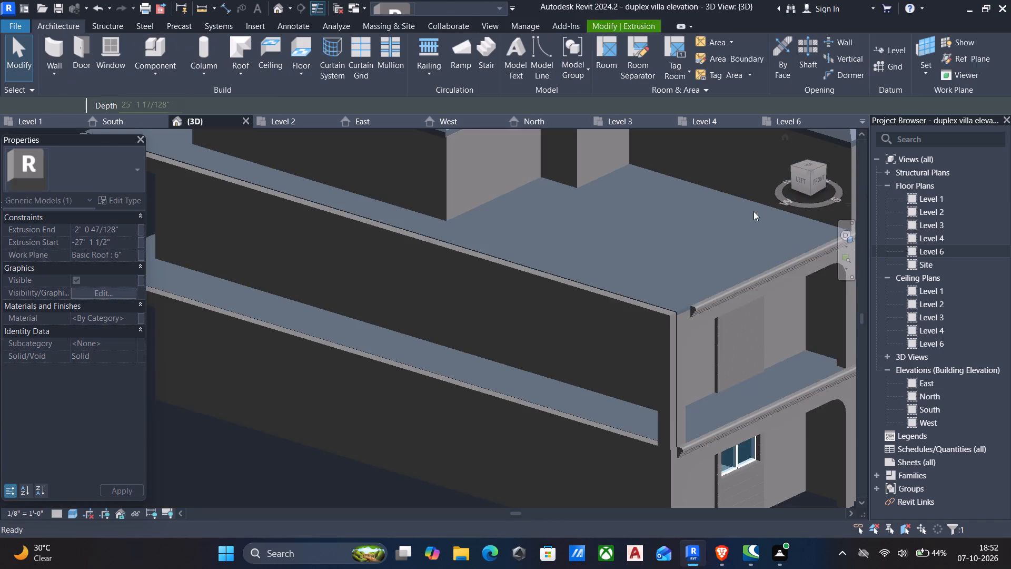
scroll(708, 240, "down", 4)
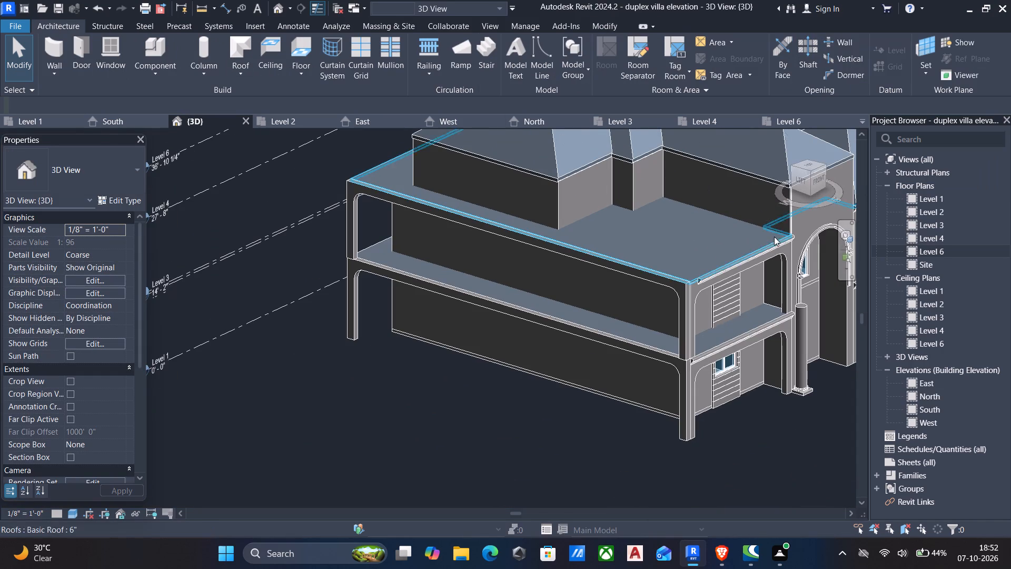
left_click(756, 259)
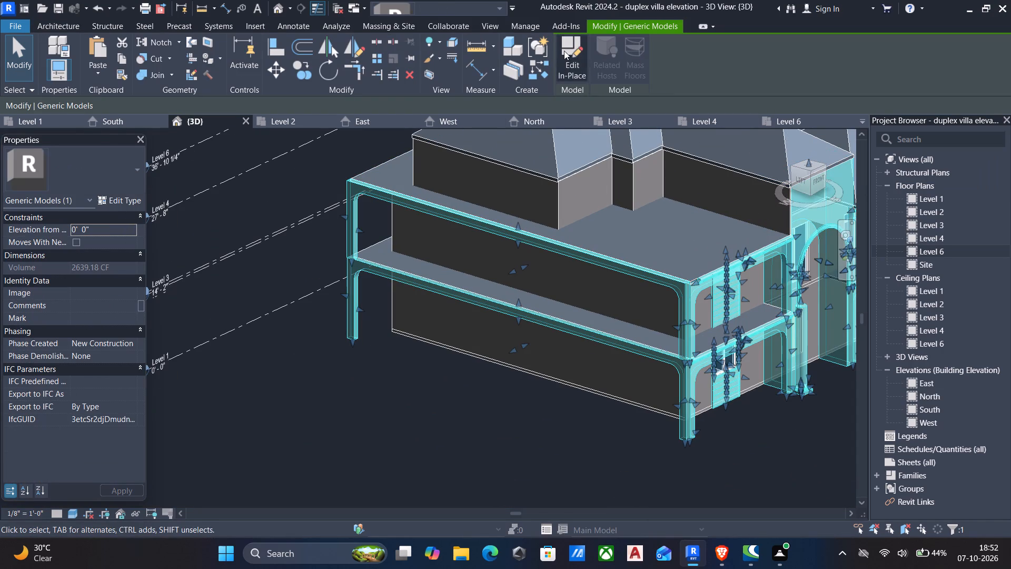
left_click(580, 61)
left_click(50, 26)
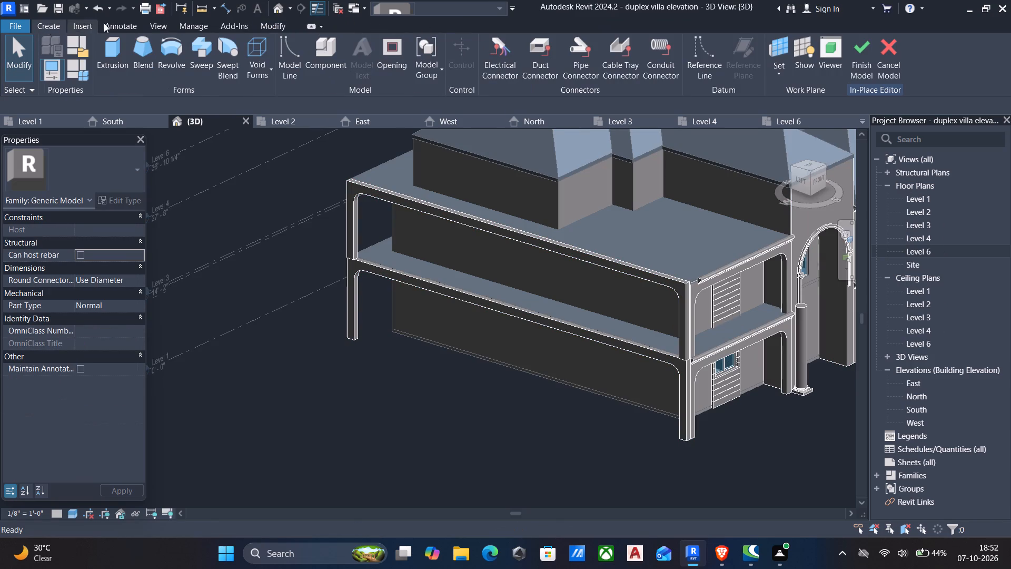
left_click(109, 56)
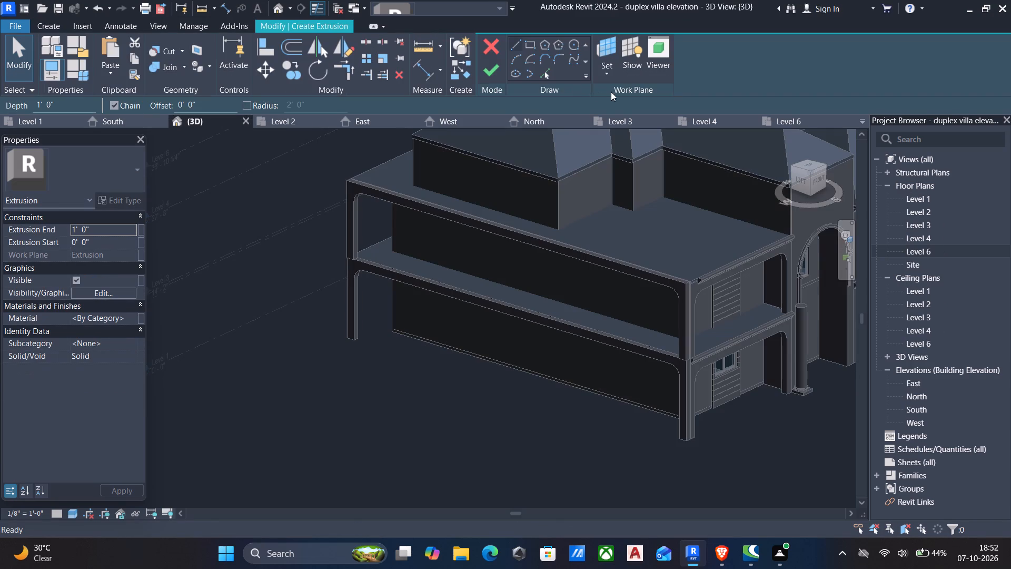
left_click(604, 75)
left_click(633, 120)
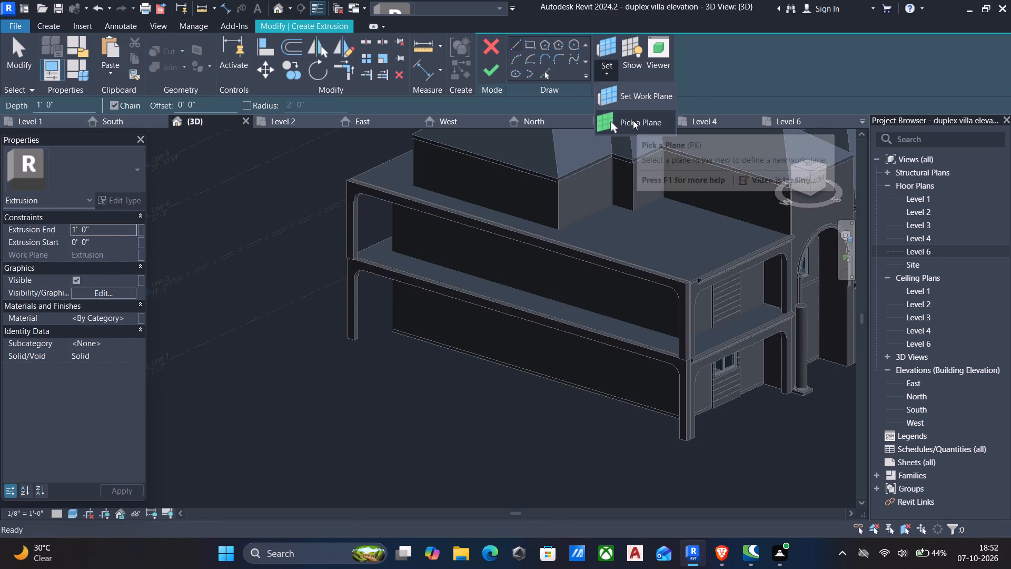
scroll(689, 276, "up", 4)
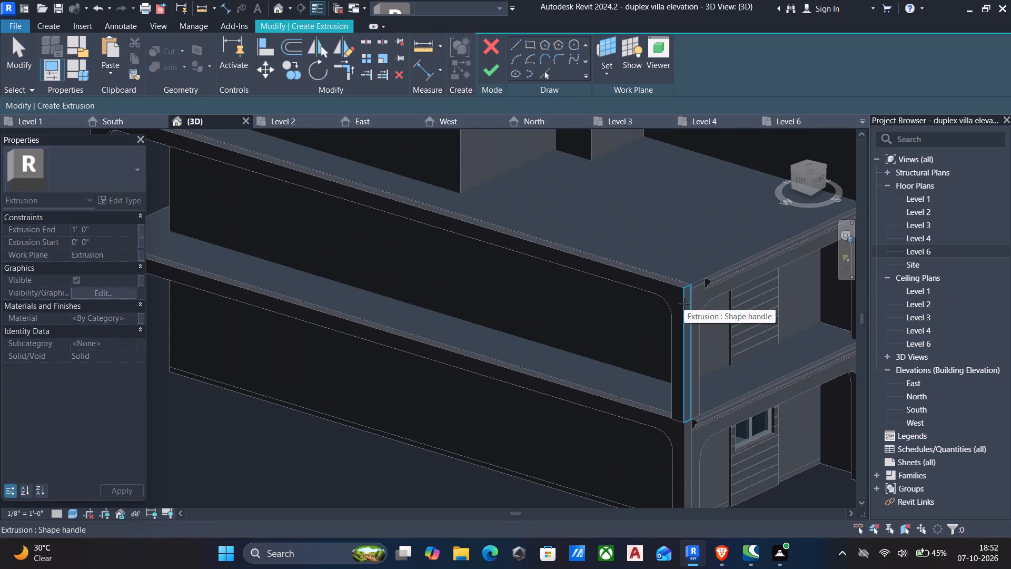
left_click(684, 304)
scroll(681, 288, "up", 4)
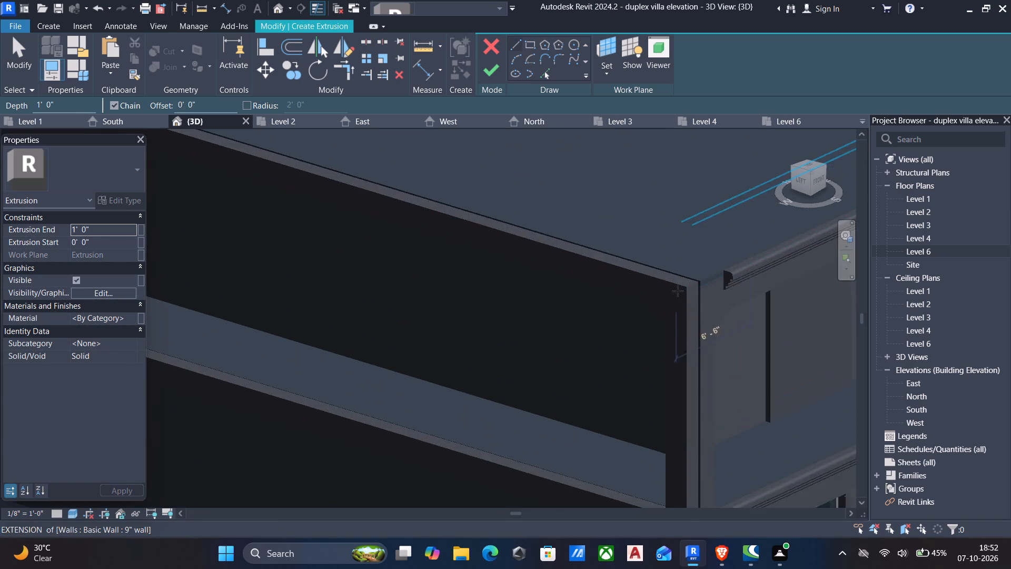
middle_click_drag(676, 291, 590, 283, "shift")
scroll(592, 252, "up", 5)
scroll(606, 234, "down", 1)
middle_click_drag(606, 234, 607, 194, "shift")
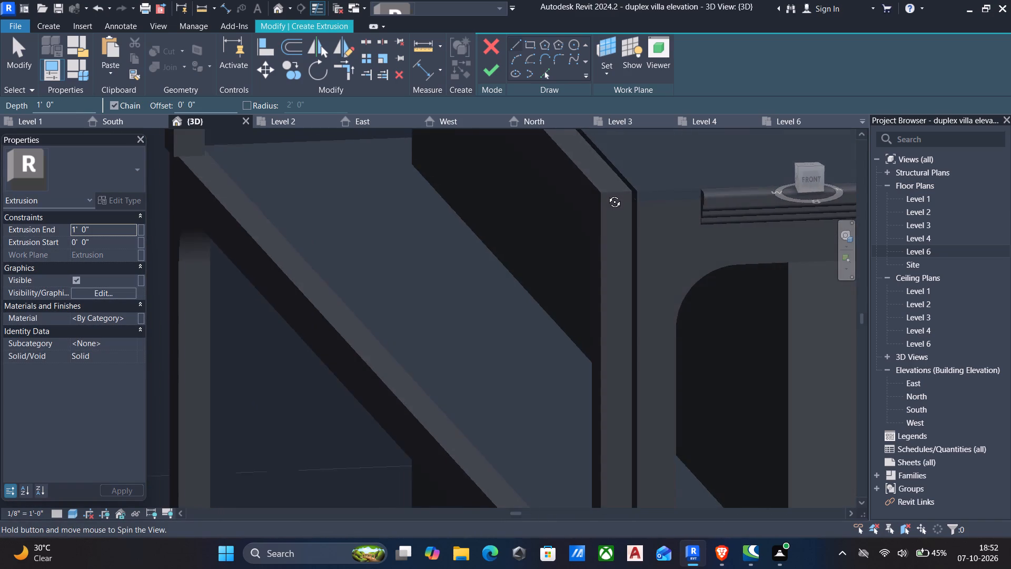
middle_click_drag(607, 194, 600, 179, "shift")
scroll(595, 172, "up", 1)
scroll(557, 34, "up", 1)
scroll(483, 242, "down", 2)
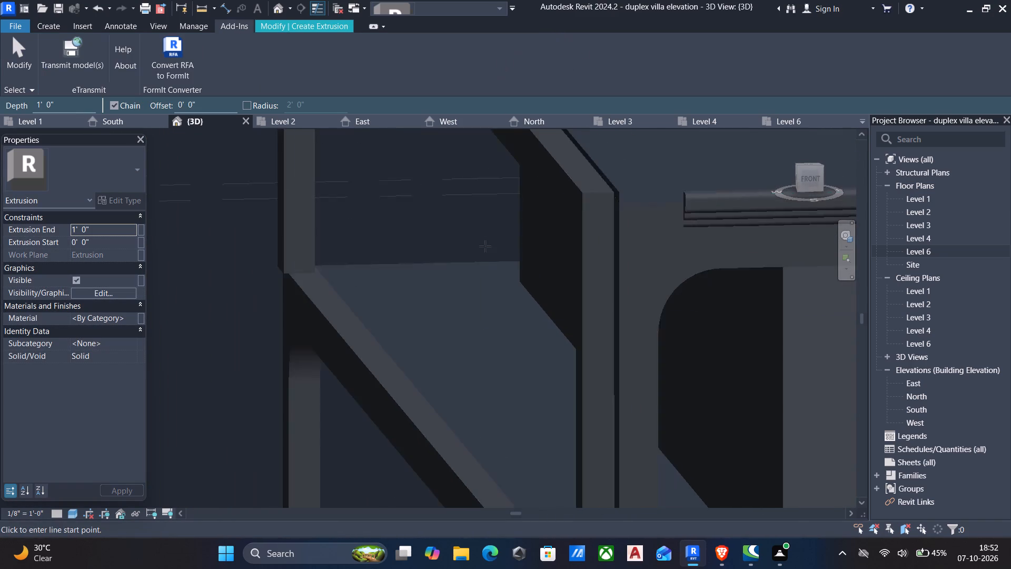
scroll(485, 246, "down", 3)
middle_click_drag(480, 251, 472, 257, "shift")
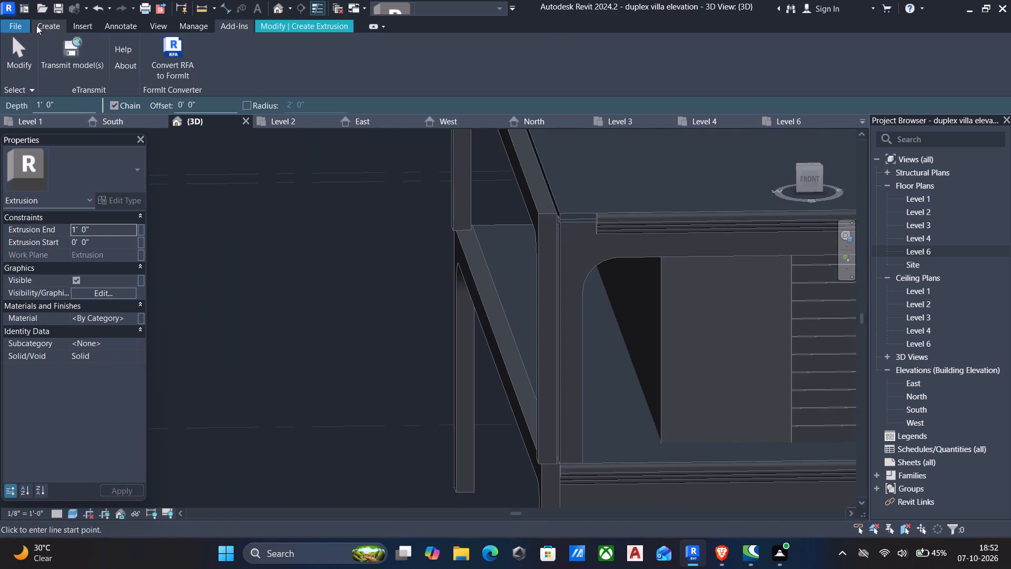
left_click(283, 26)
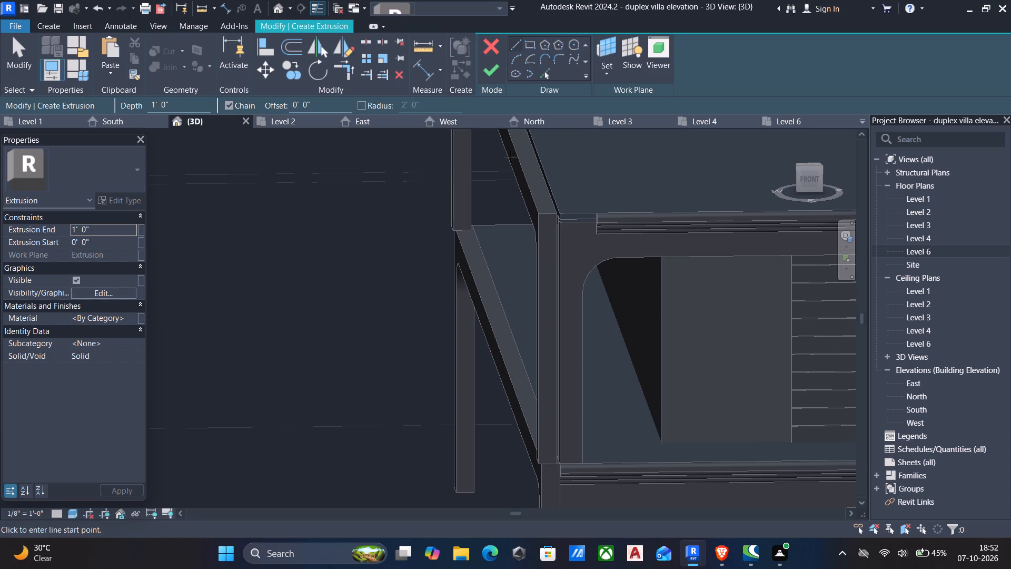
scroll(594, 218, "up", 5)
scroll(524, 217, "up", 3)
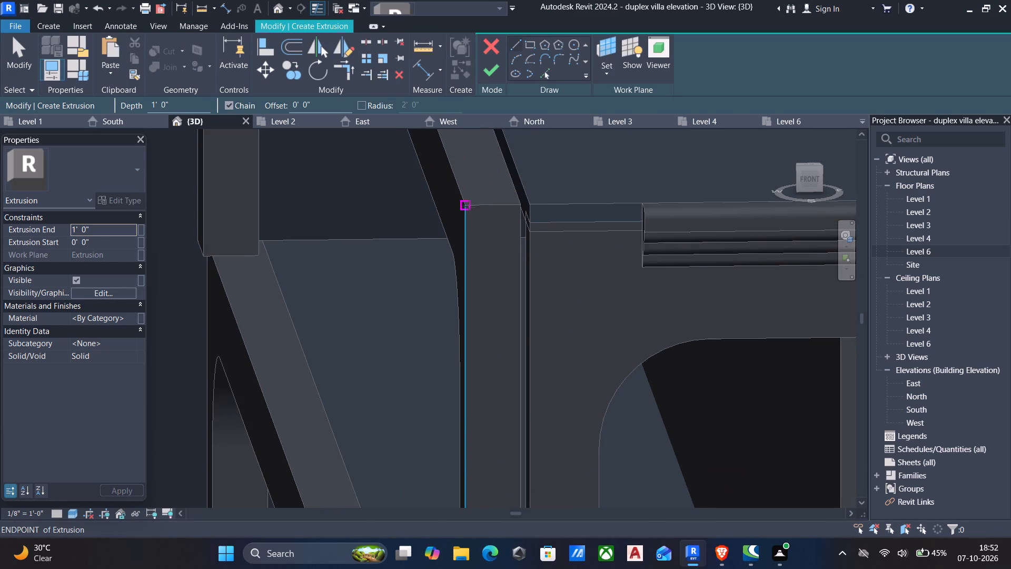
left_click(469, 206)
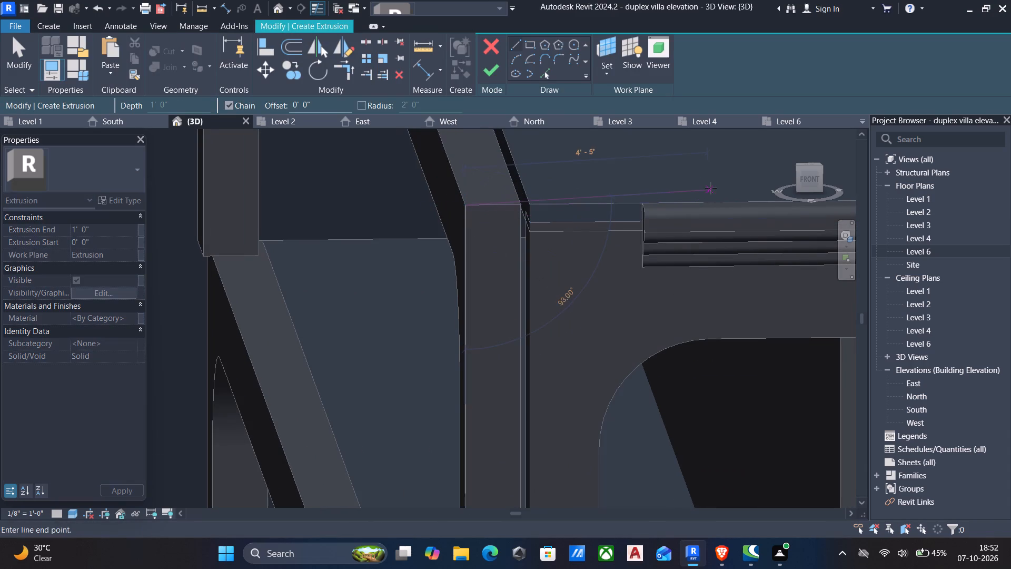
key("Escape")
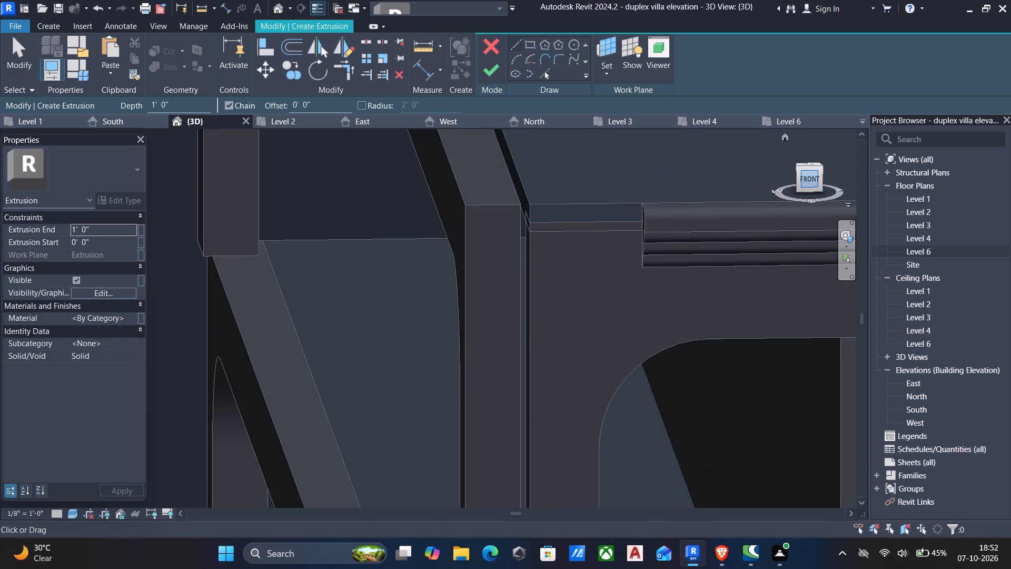
Sketch a vertical line on the frame post's outer edge from cornice-underside height to the post top, deleting the horizontal guide line used.
left_click(808, 179)
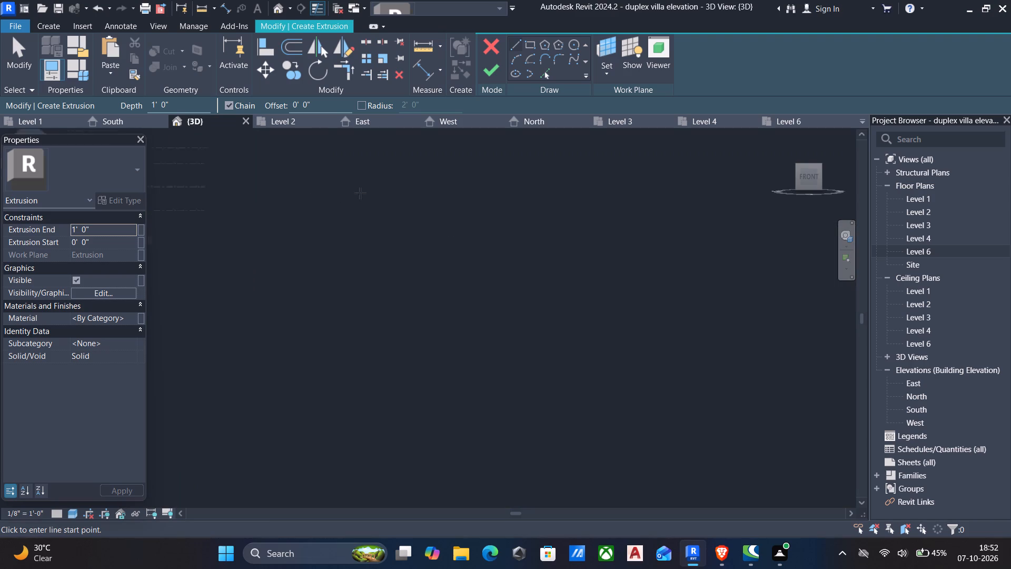
scroll(342, 325, "up", 16)
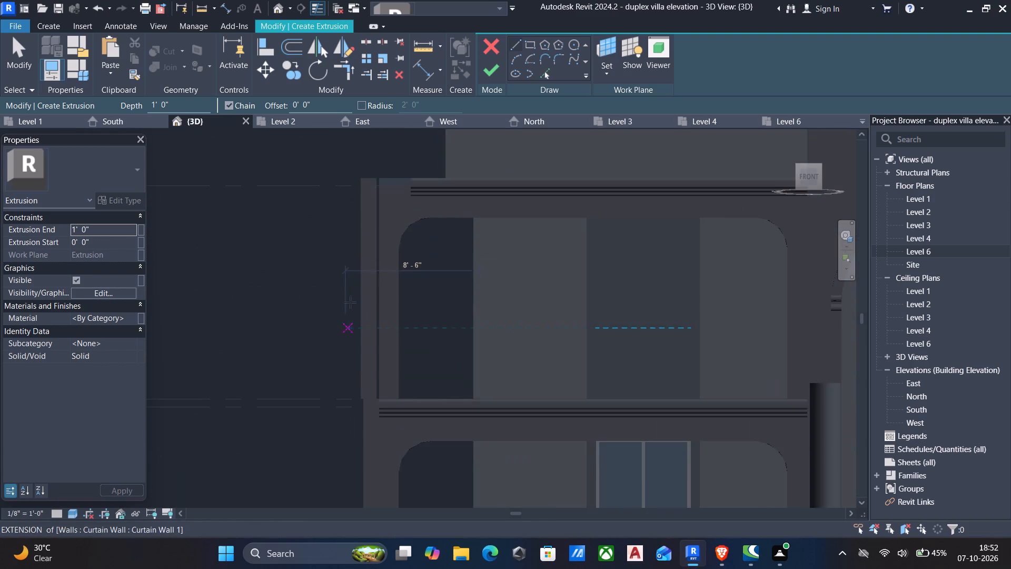
scroll(352, 228, "up", 5)
scroll(355, 220, "down", 1)
middle_click_drag(355, 222, 354, 298)
scroll(362, 293, "up", 5)
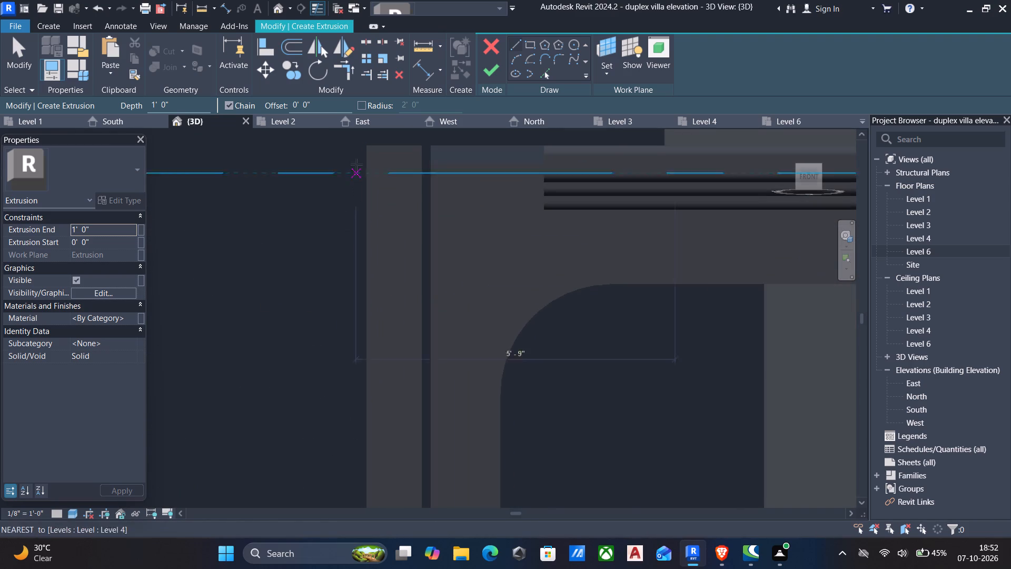
left_click(364, 148)
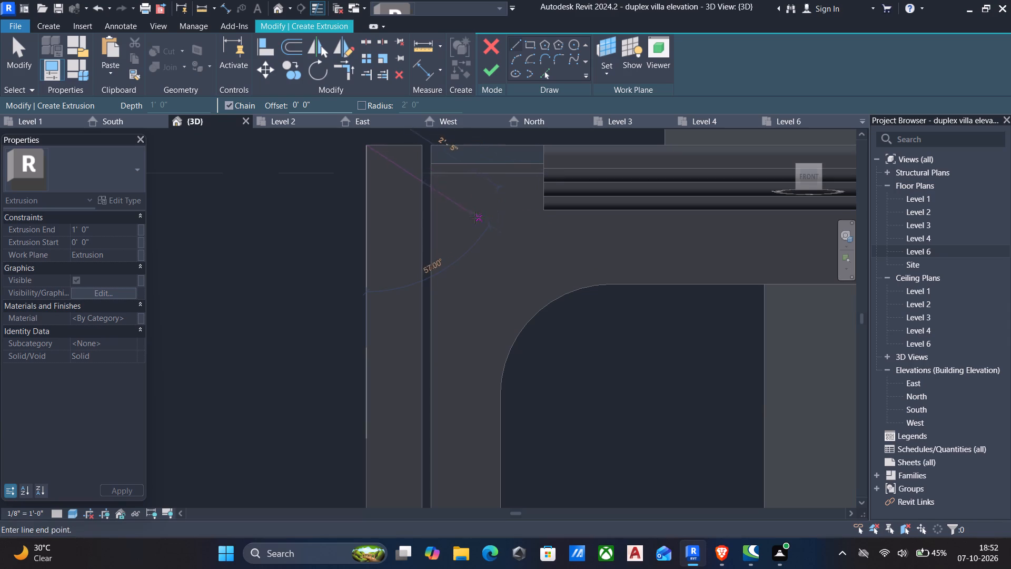
key("Escape")
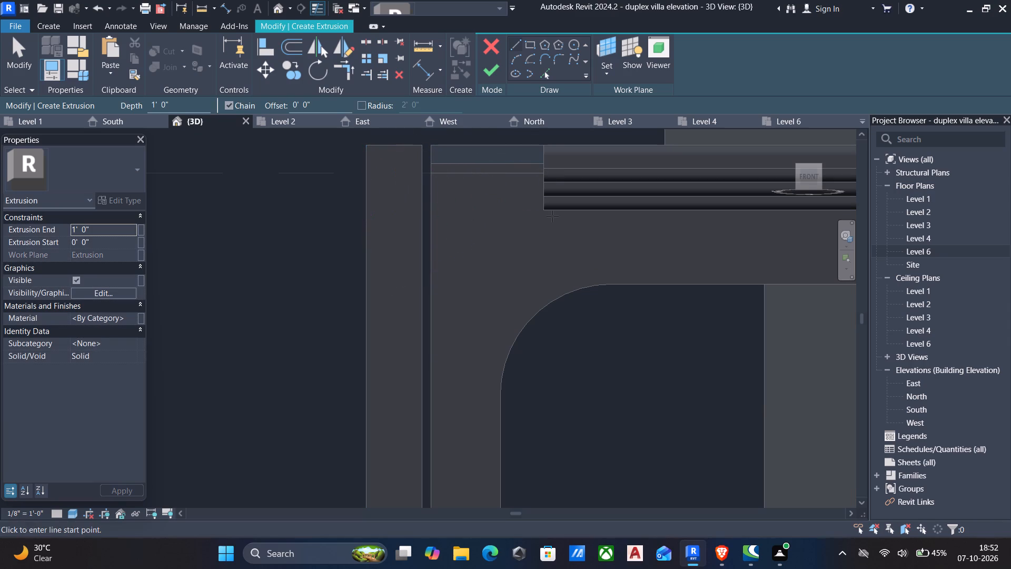
left_click(548, 212)
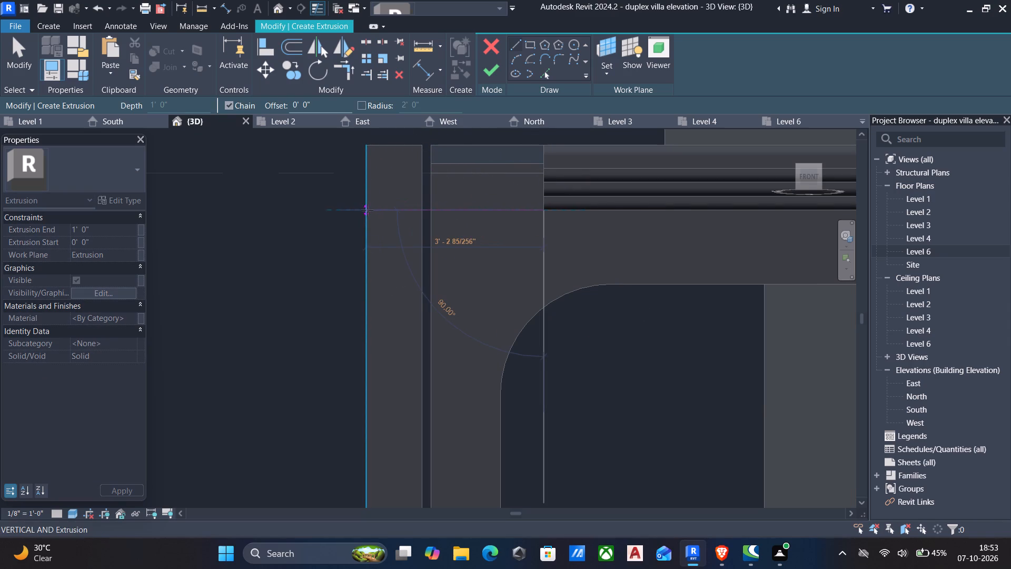
left_click(367, 210)
left_click(365, 145)
key("Escape")
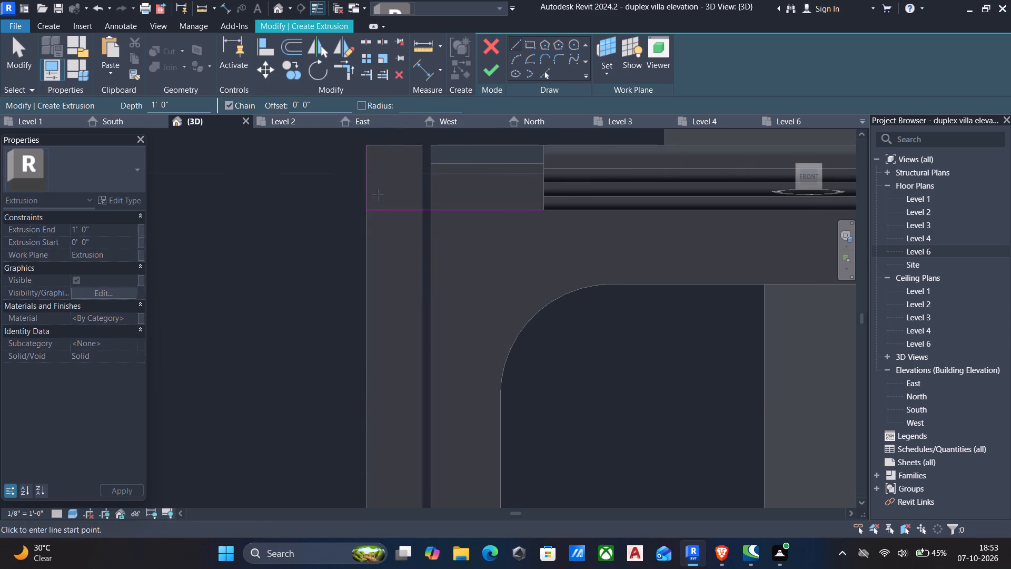
key("Escape")
left_click_drag(467, 221, 446, 190)
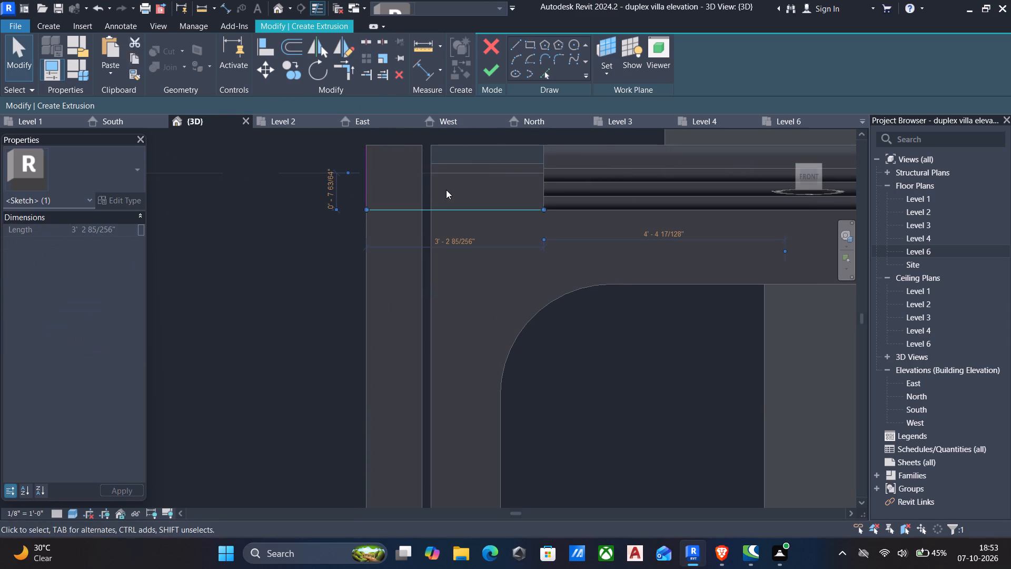
key("Delete")
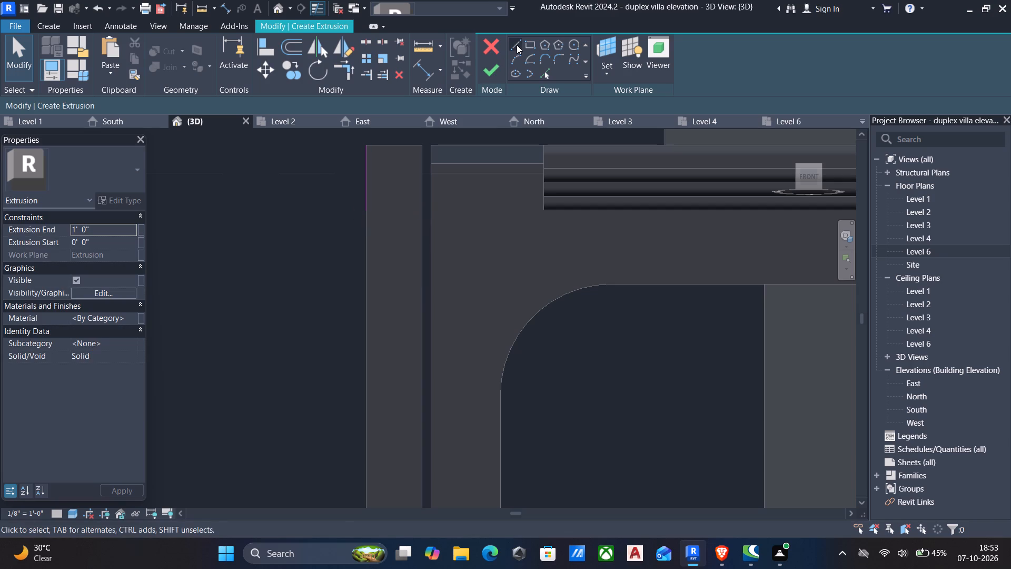
Sketch a stepped underside outward from the lower end of the post-edge line, using three 3" runs alternating with 2" rises.
left_click(517, 45)
scroll(371, 236, "up", 5)
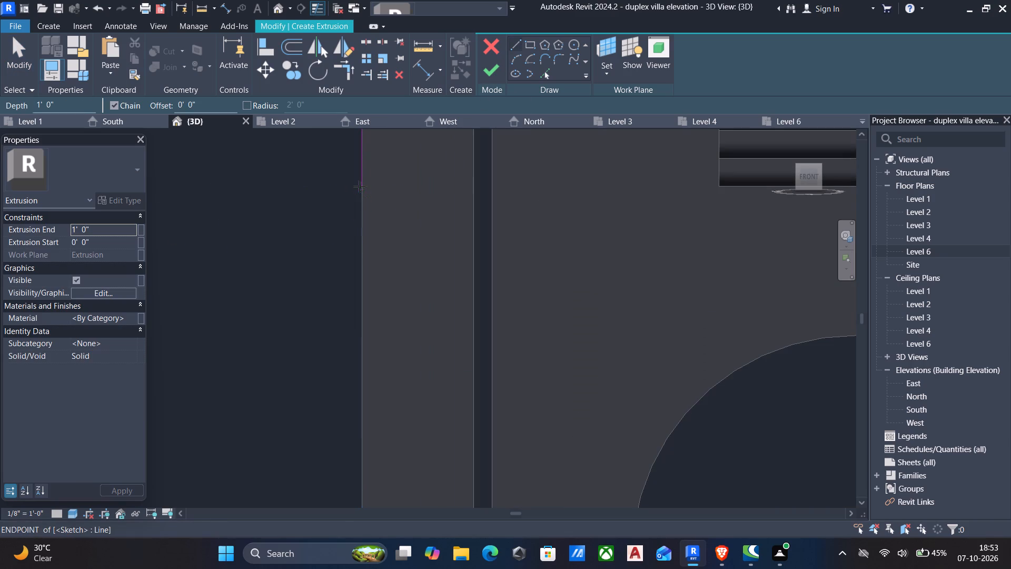
left_click(359, 187)
key("2")
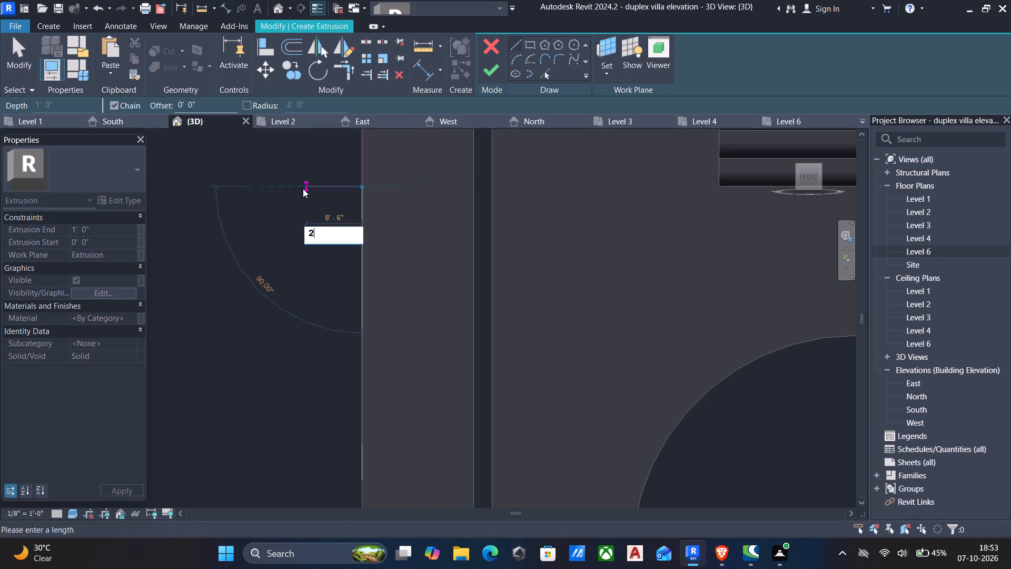
key("BackSpace")
key("BackSpace")
type("3\"")
key("Return")
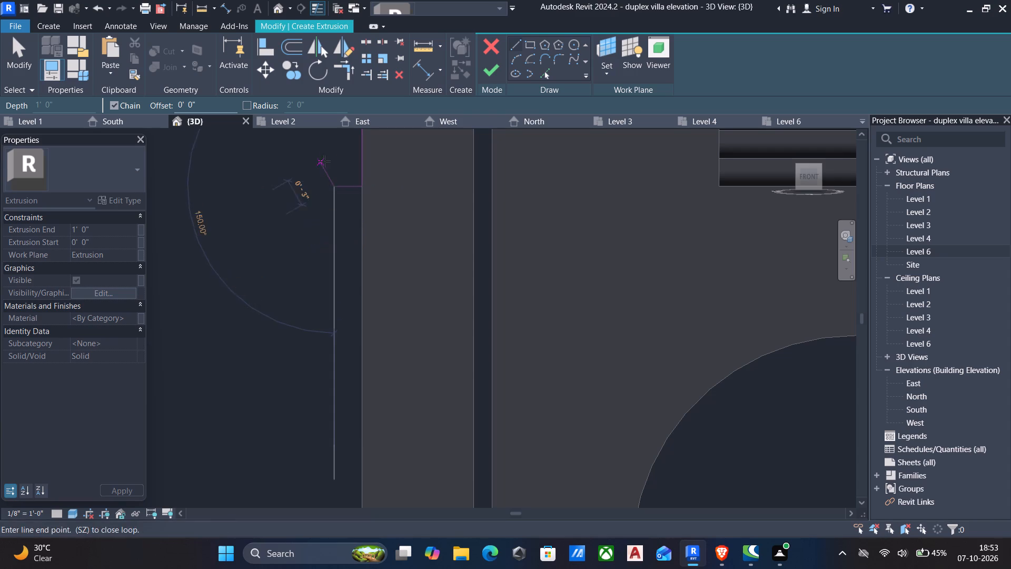
scroll(340, 153, "down", 1)
middle_click_drag(332, 181, 321, 302)
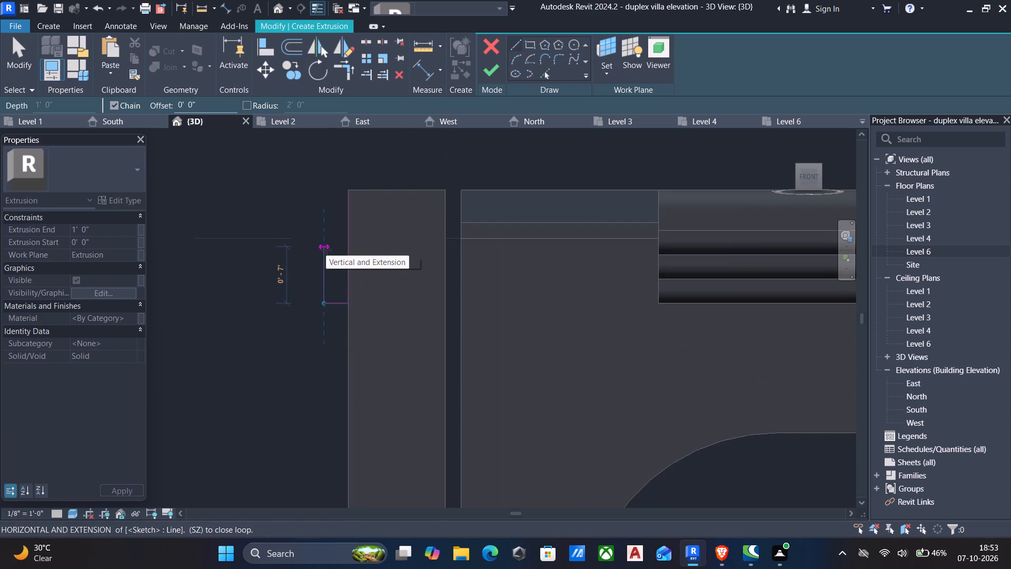
type("2\"")
key("Return")
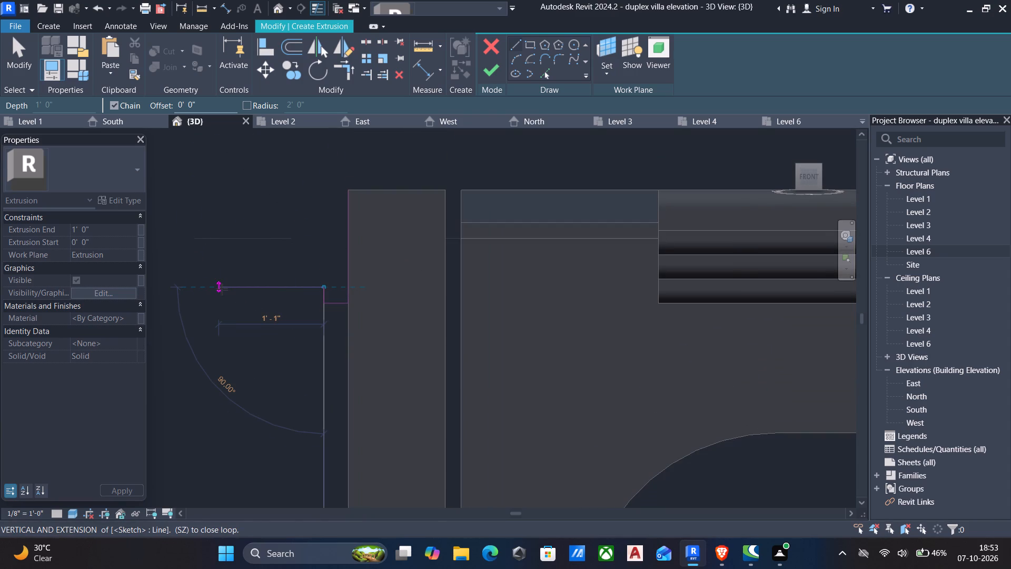
type("3\"")
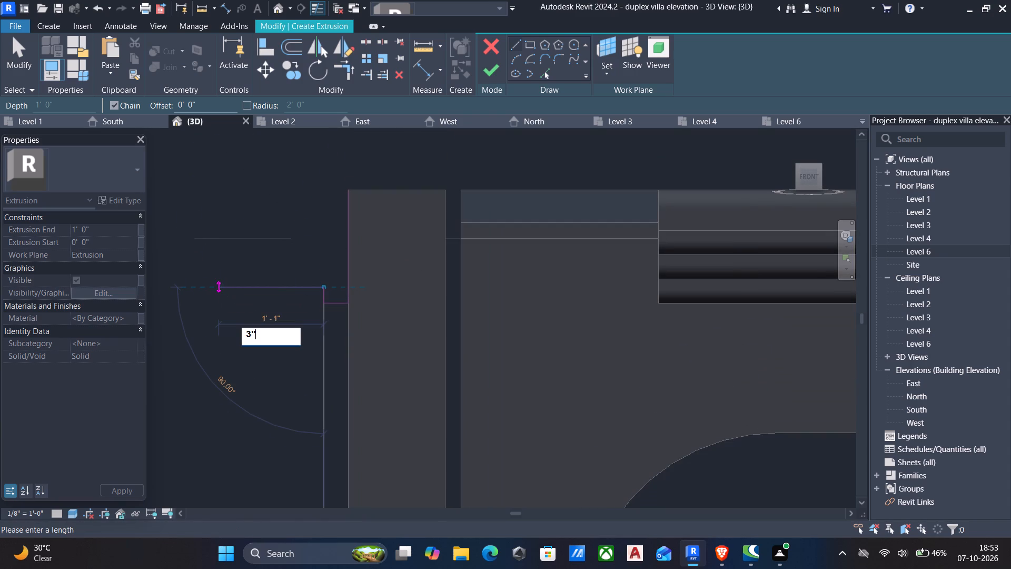
key("Return")
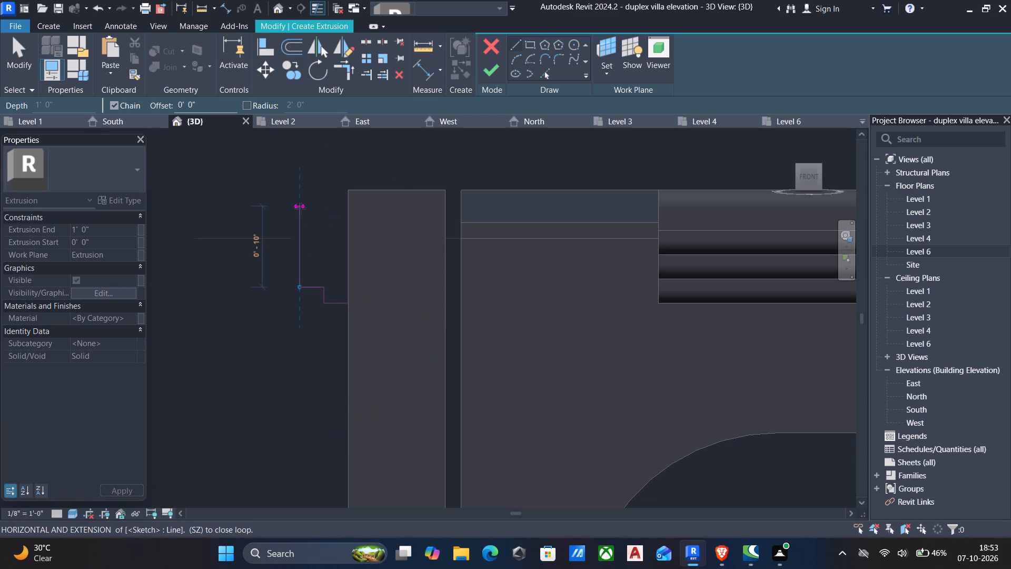
type("2\"")
key("Return")
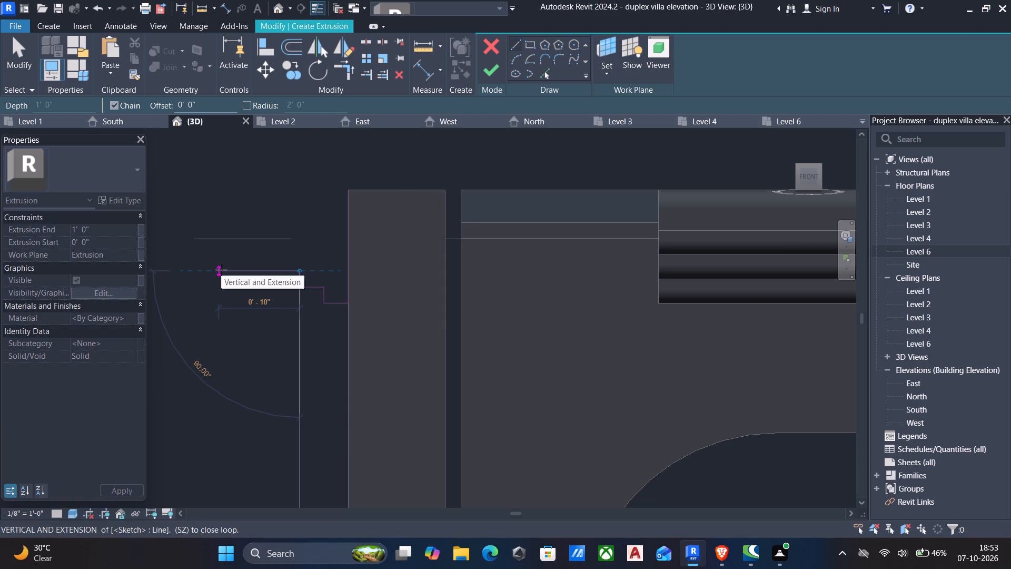
type("3\"")
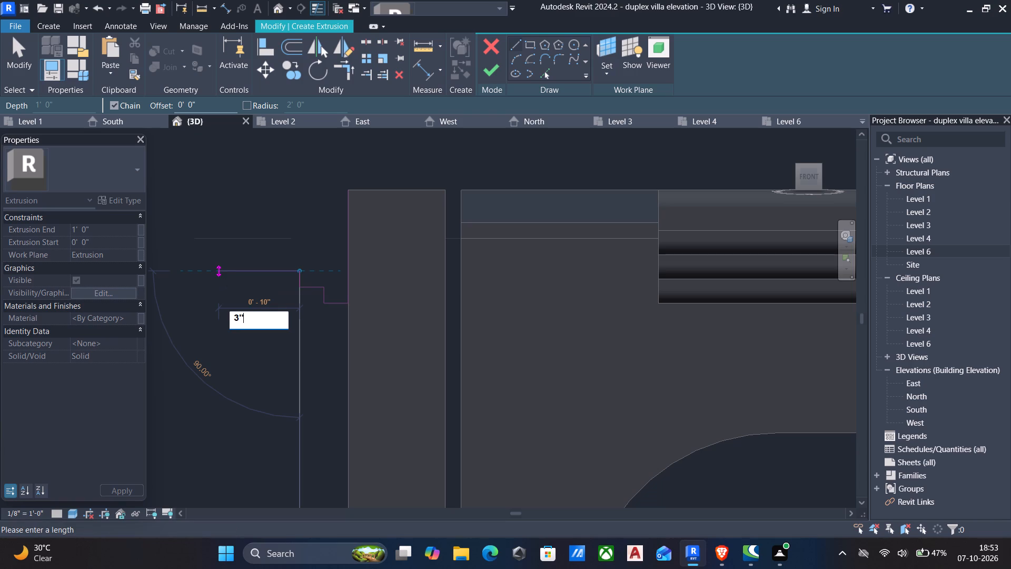
key("Return")
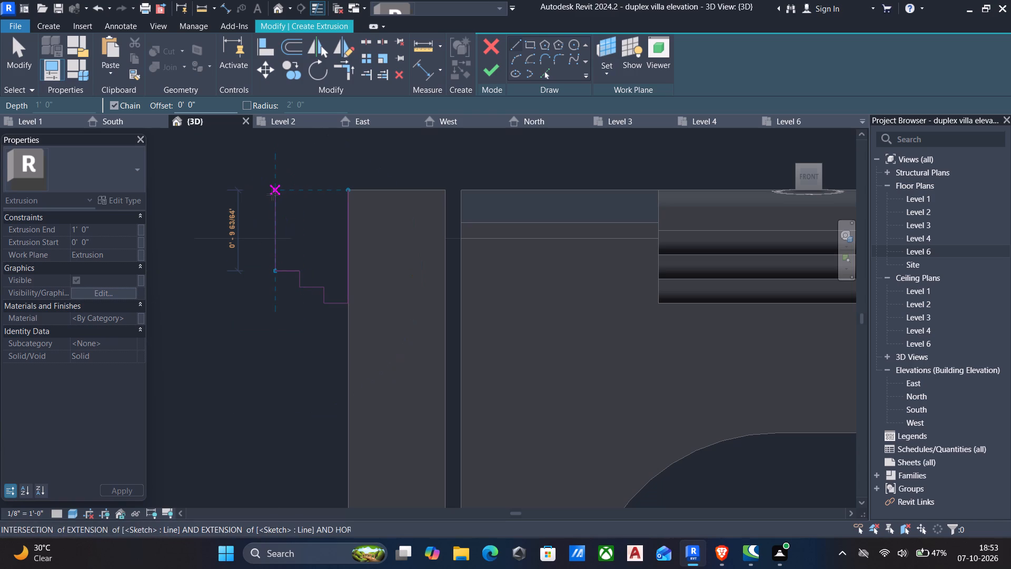
Extend the profile's outer edge 2" up and on to the post-top level, closing the top back to the post edge.
type("2\"")
key("Return")
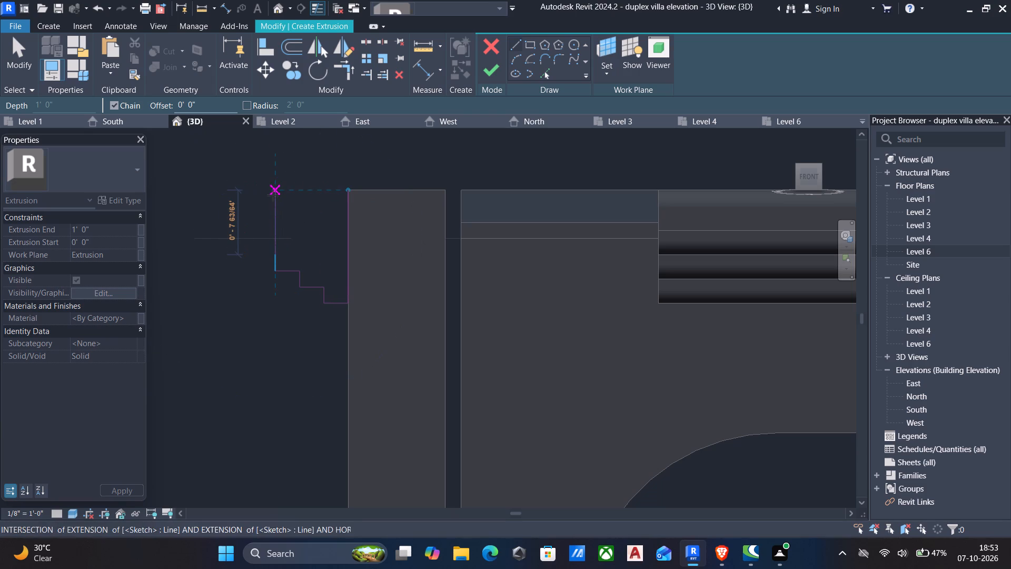
left_click(273, 195)
left_click(345, 192)
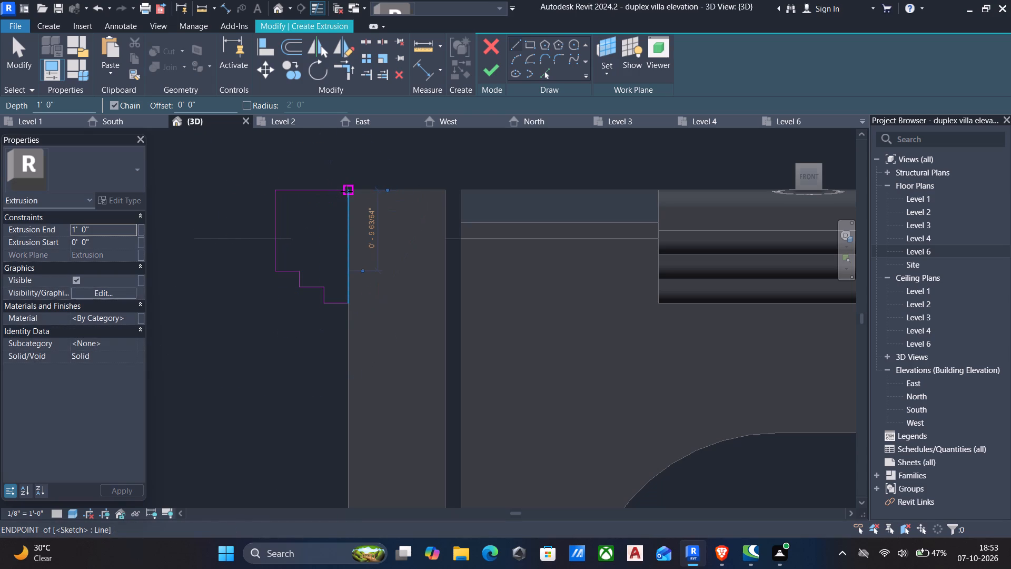
key("Escape")
key("Escape")
scroll(493, 281, "up", 1)
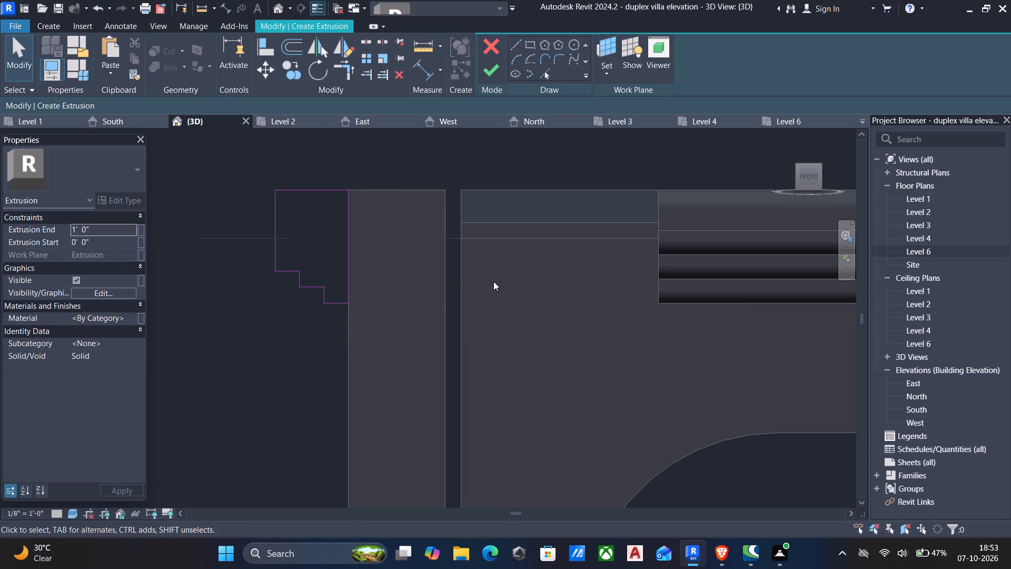
scroll(493, 281, "up", 3)
scroll(493, 281, "down", 6)
scroll(364, 299, "up", 5)
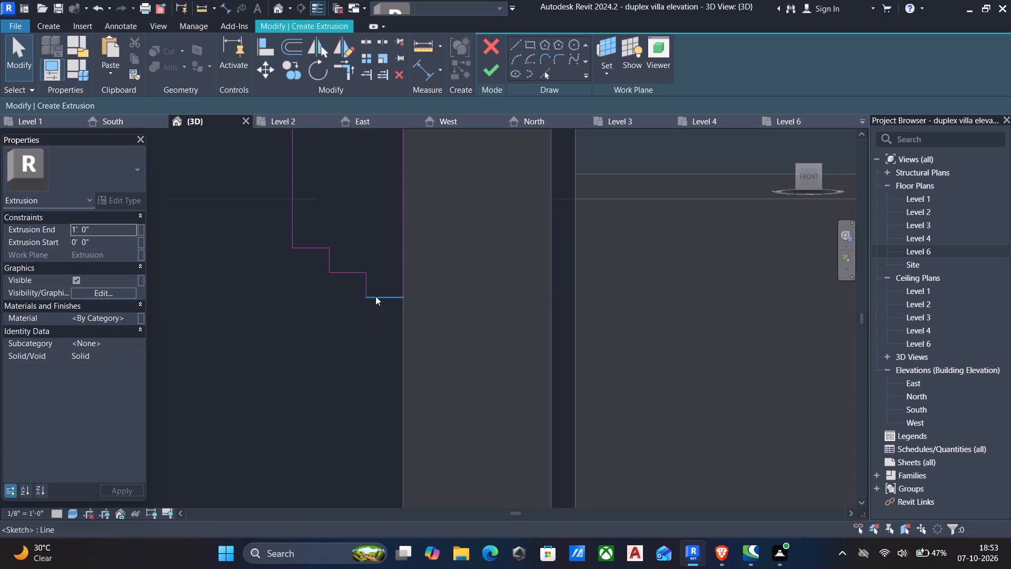
scroll(380, 296, "down", 5)
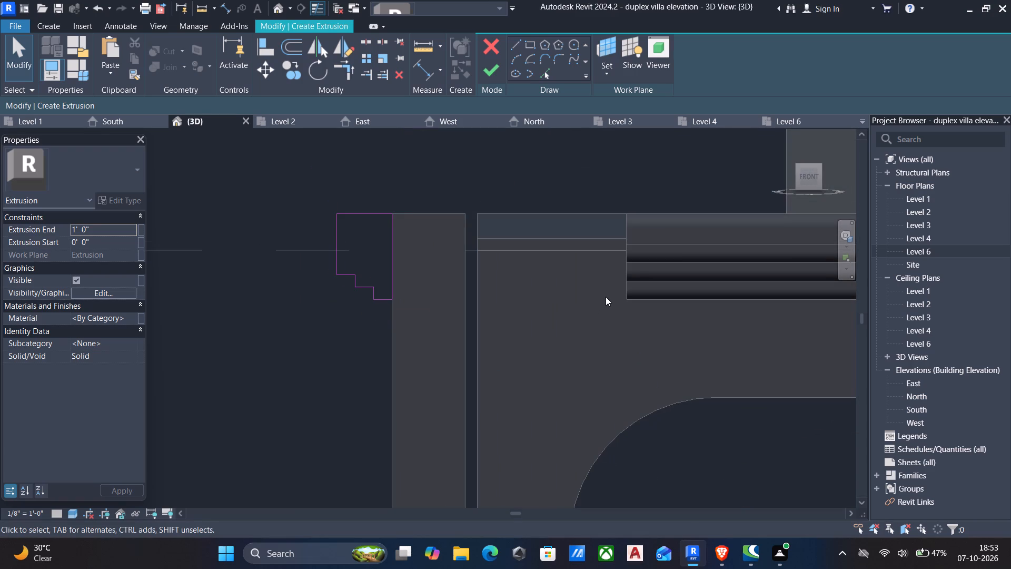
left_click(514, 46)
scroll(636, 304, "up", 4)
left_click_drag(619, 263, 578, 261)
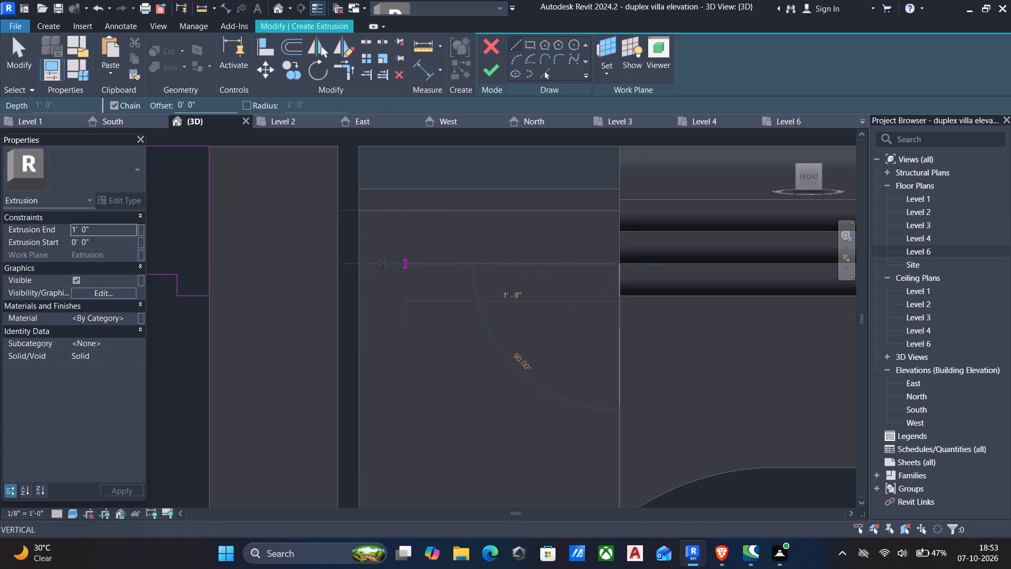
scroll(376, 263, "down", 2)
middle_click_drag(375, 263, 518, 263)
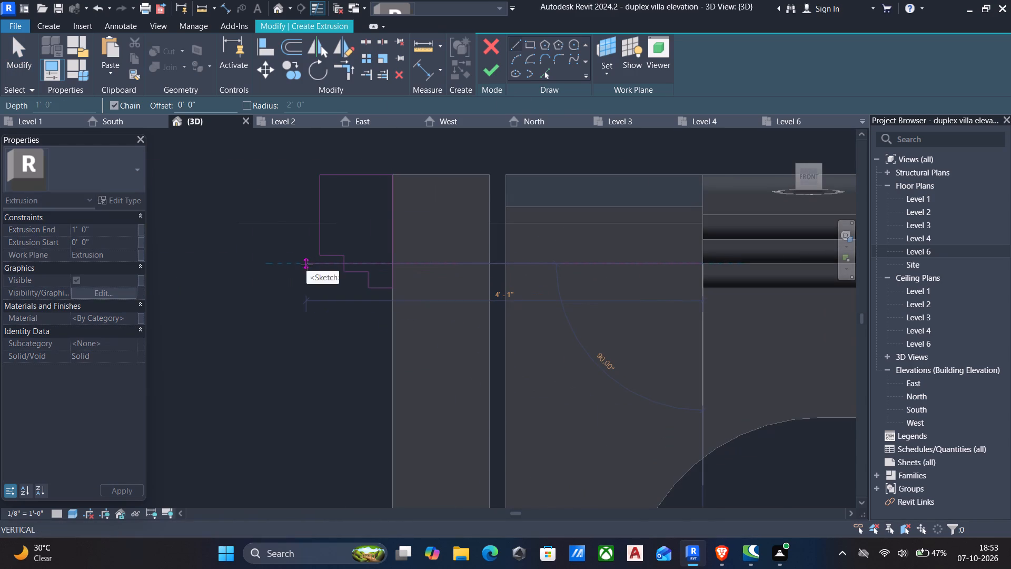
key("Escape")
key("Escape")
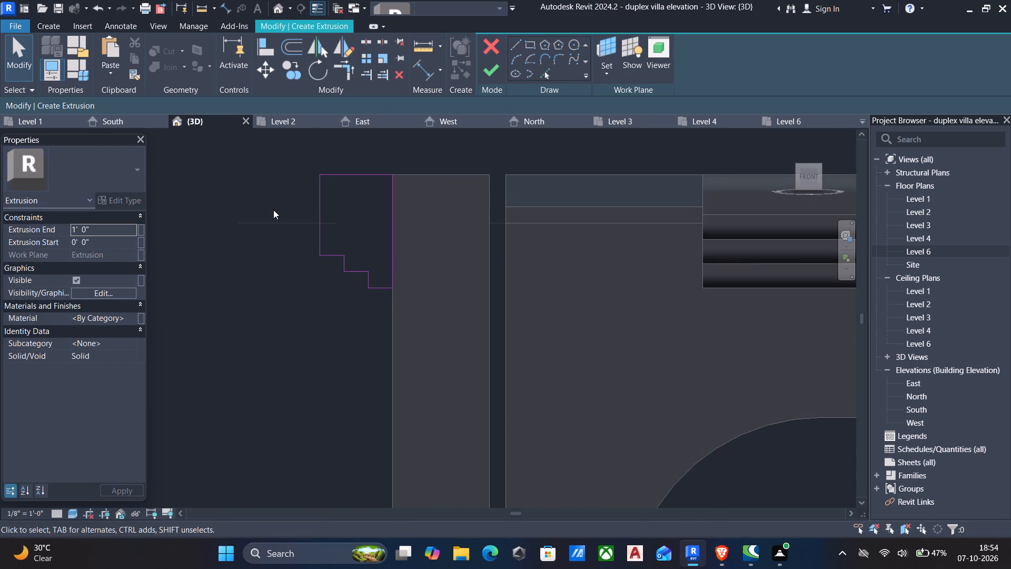
Delete the stepped lines between the profile's lowest 3" run and its upper outer edge.
left_click_drag(273, 210, 385, 351)
key("Delete")
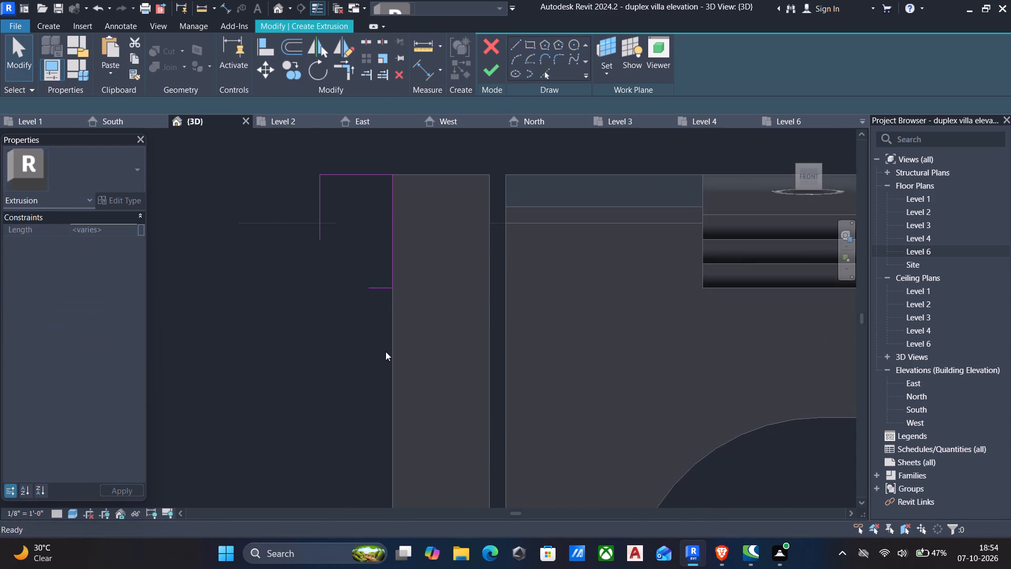
Redraw the steps from the lowest run's outer end as a 3" rise, 2" run, 3" rise and 2" run.
left_click(514, 43)
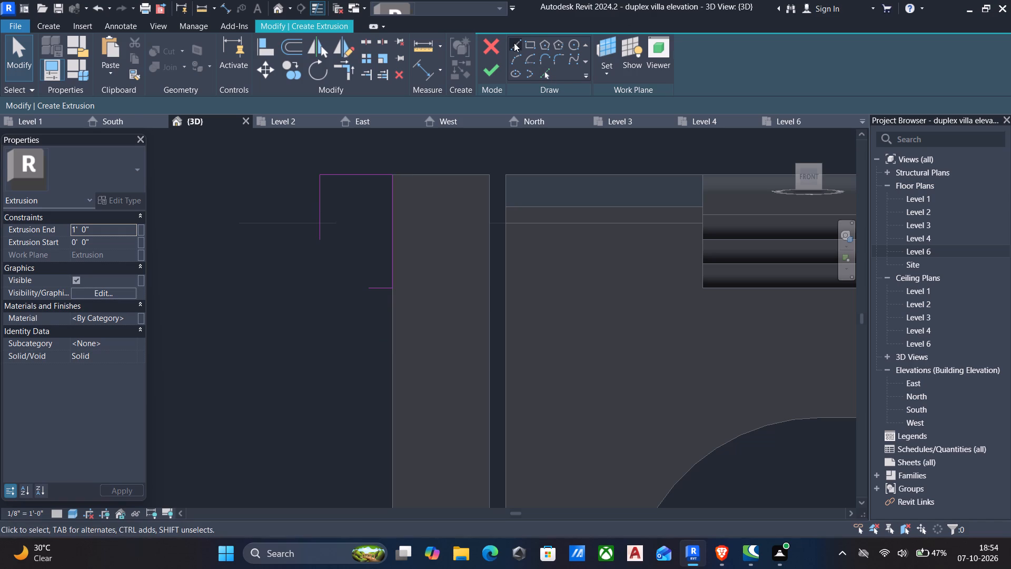
scroll(368, 295, "up", 4)
left_click_drag(368, 283, 375, 255)
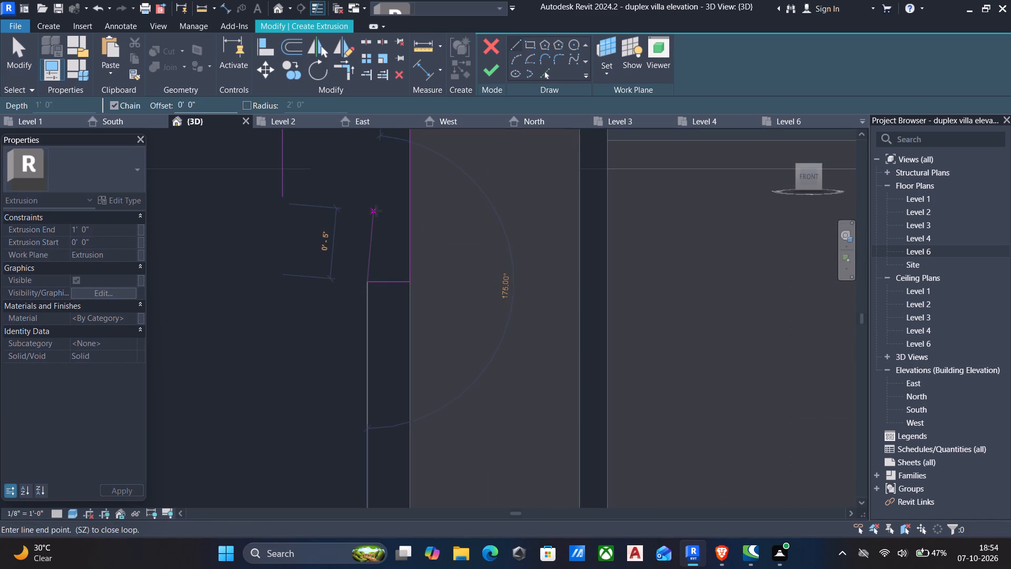
type("3\"")
key("Return")
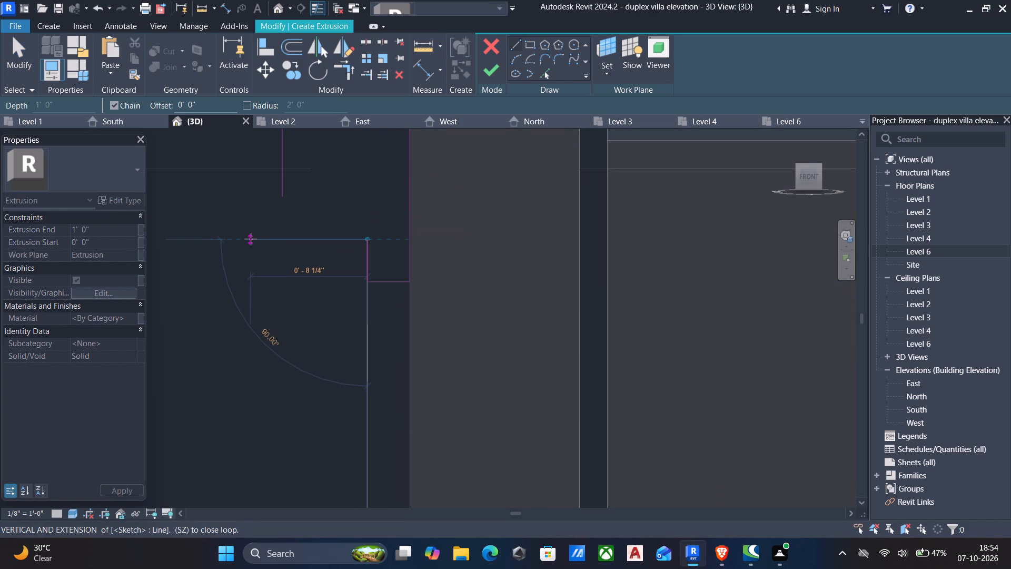
key("2")
key("shift+quotedbl")
key("Return")
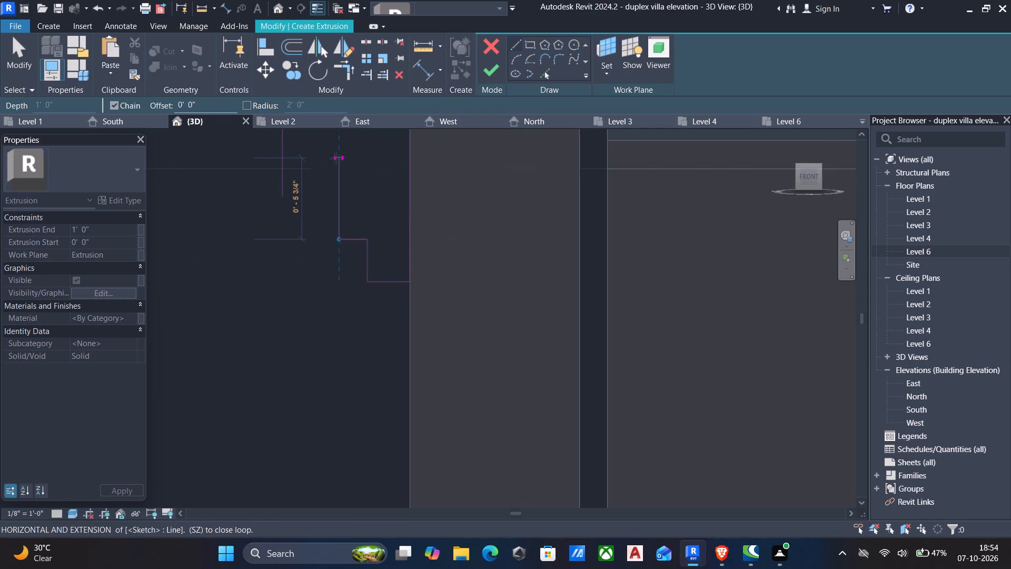
type("3\"")
key("Return")
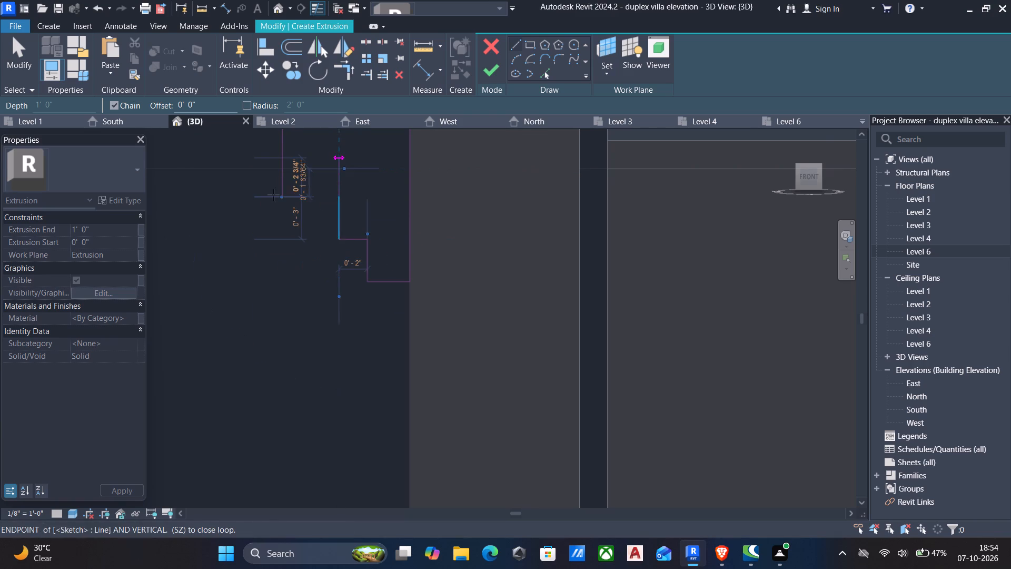
type("2\"")
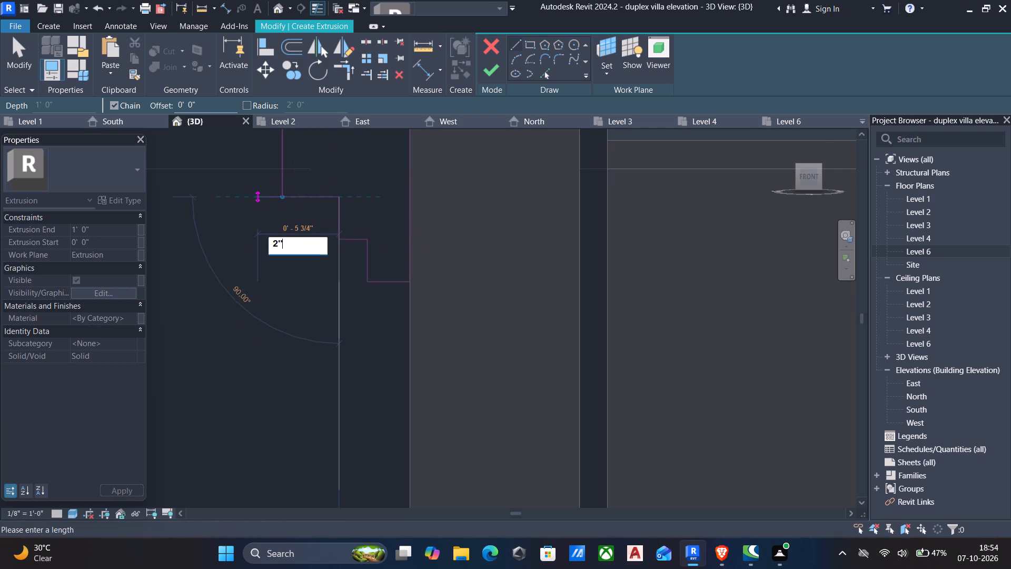
key("Return")
key("Escape")
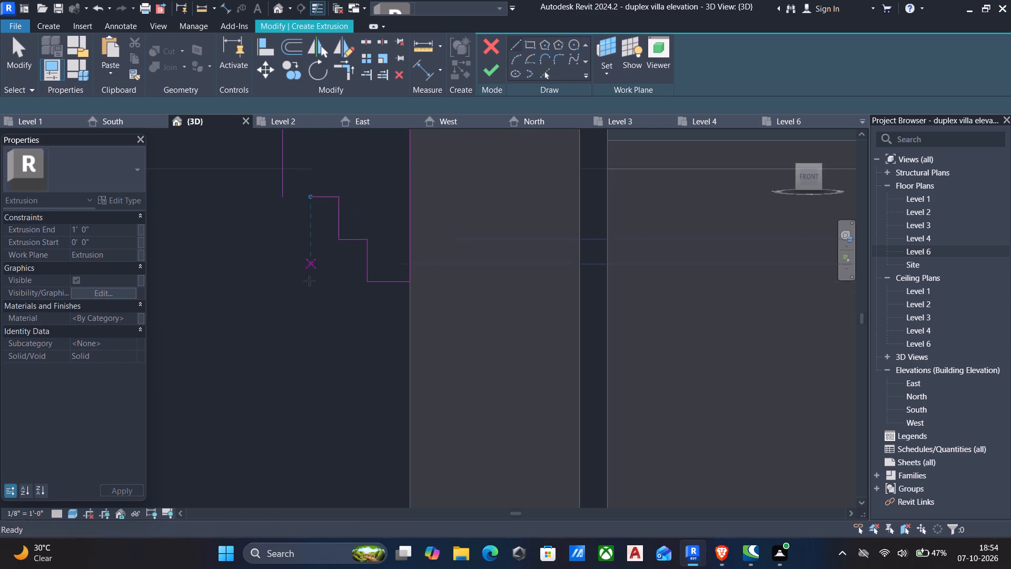
key("Escape")
Trim the uppermost 2" run and the profile's outer vertical edge to a corner, closing the profile.
key("t")
key("r")
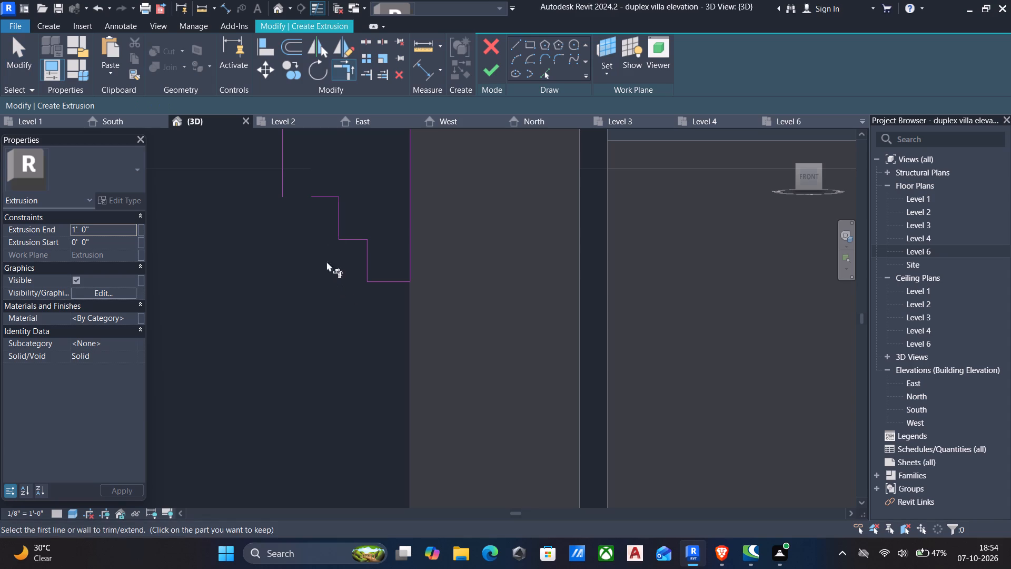
left_click(328, 196)
left_click(284, 167)
scroll(296, 207, "down", 5)
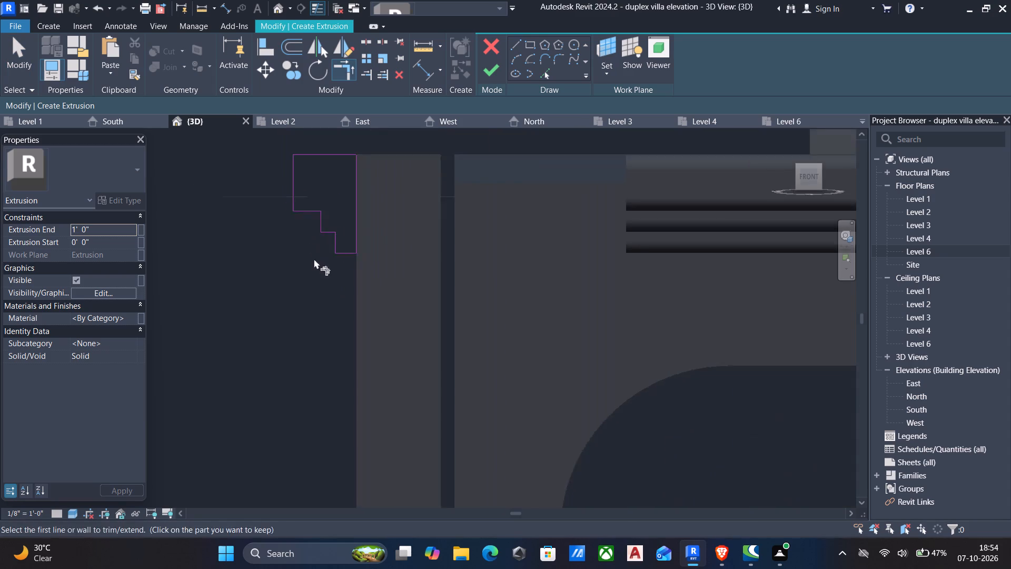
middle_click_drag(328, 301, 342, 335)
scroll(346, 329, "up", 1)
key("Escape")
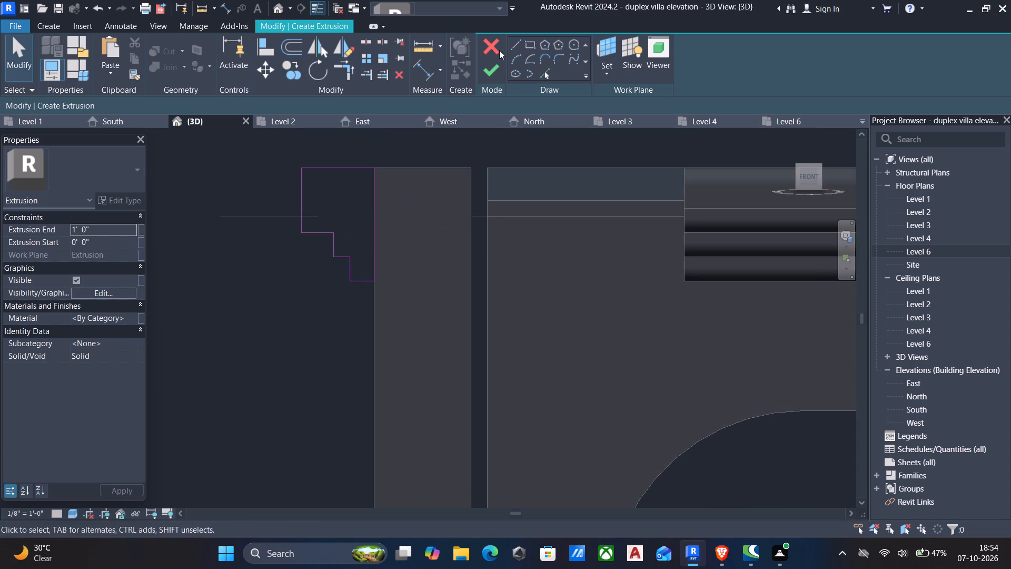
Fillet the lowest step's outer bottom corner with a radius of about 2".
left_click(558, 57)
scroll(351, 311, "up", 2)
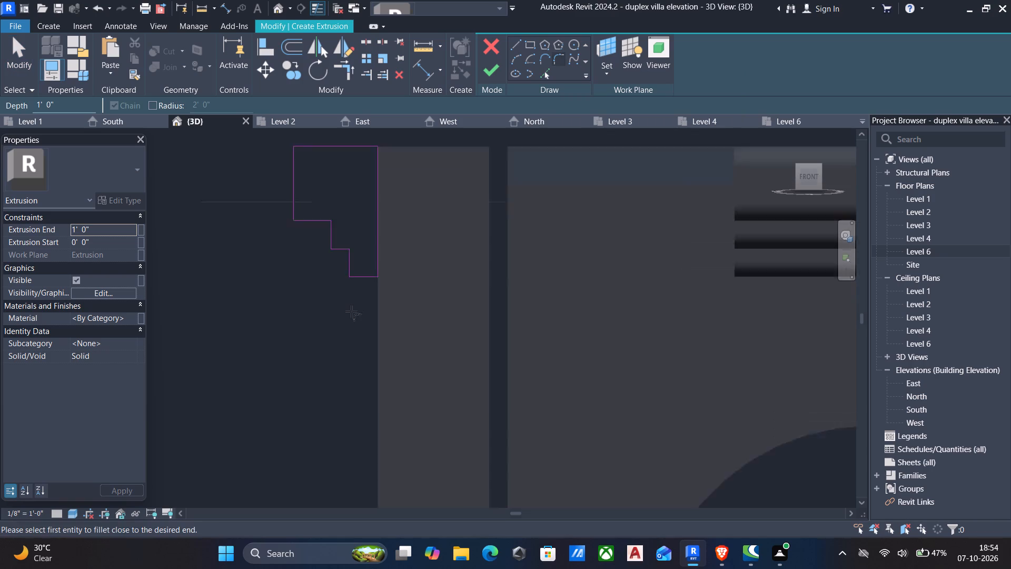
scroll(351, 311, "up", 3)
scroll(359, 243, "up", 4)
left_click(361, 253)
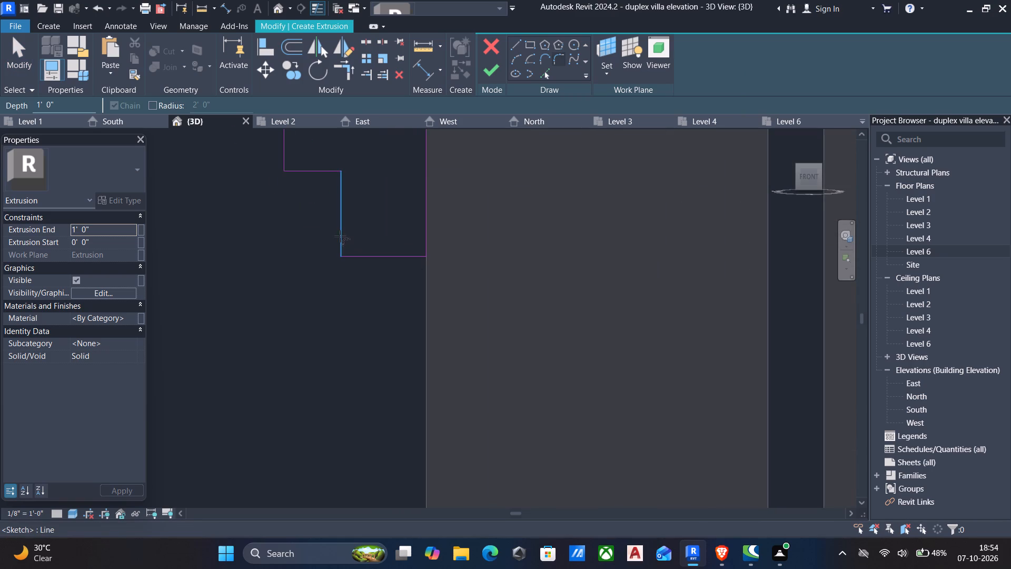
left_click(340, 236)
scroll(358, 227, "up", 4)
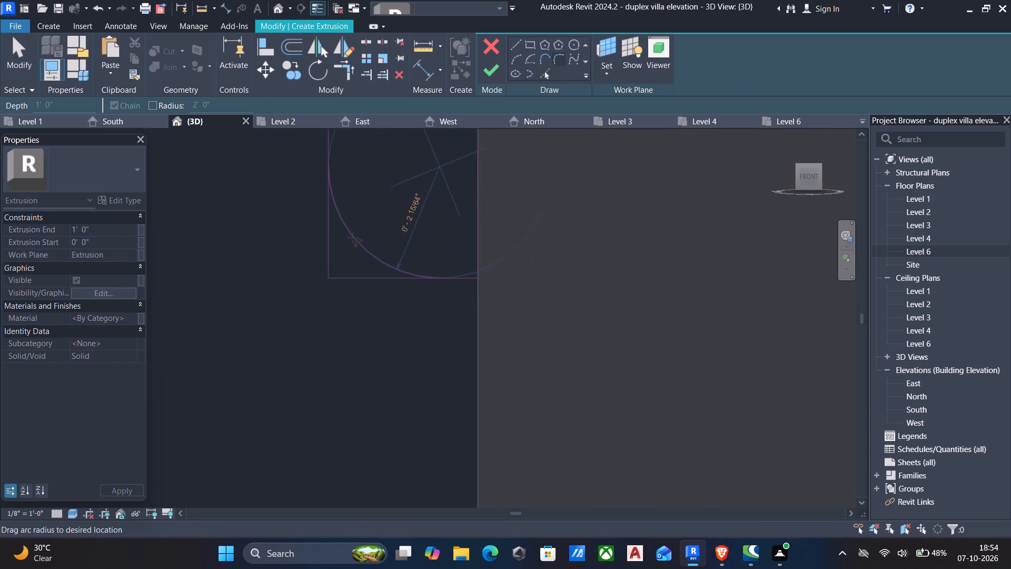
left_click(352, 239)
Fillet the middle step's outer bottom corner with a radius of about 1 9/16".
scroll(313, 244, "down", 3)
middle_click_drag(303, 265, 354, 393)
scroll(344, 329, "up", 2)
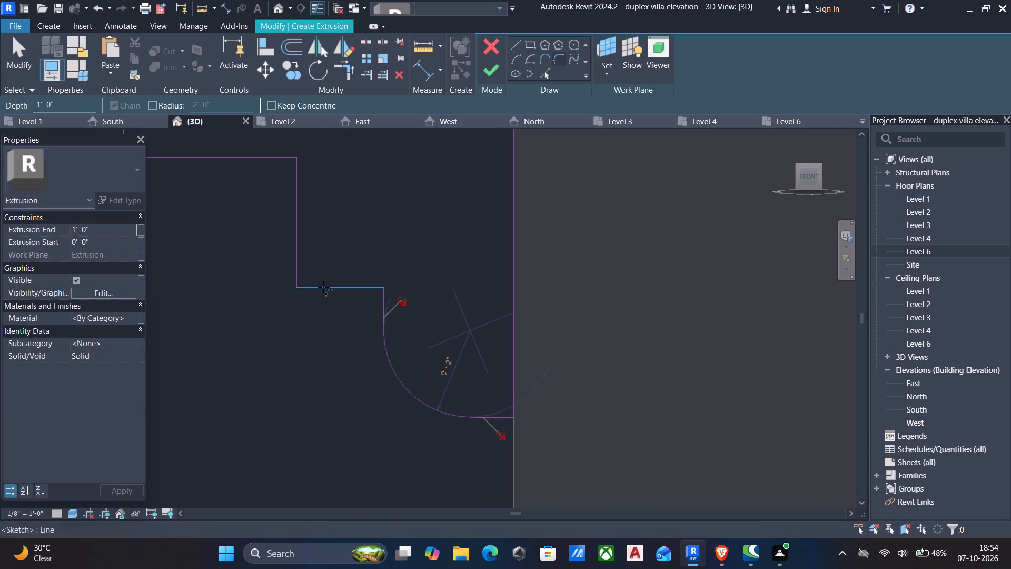
left_click(323, 287)
left_click(301, 254)
scroll(312, 246, "up", 7)
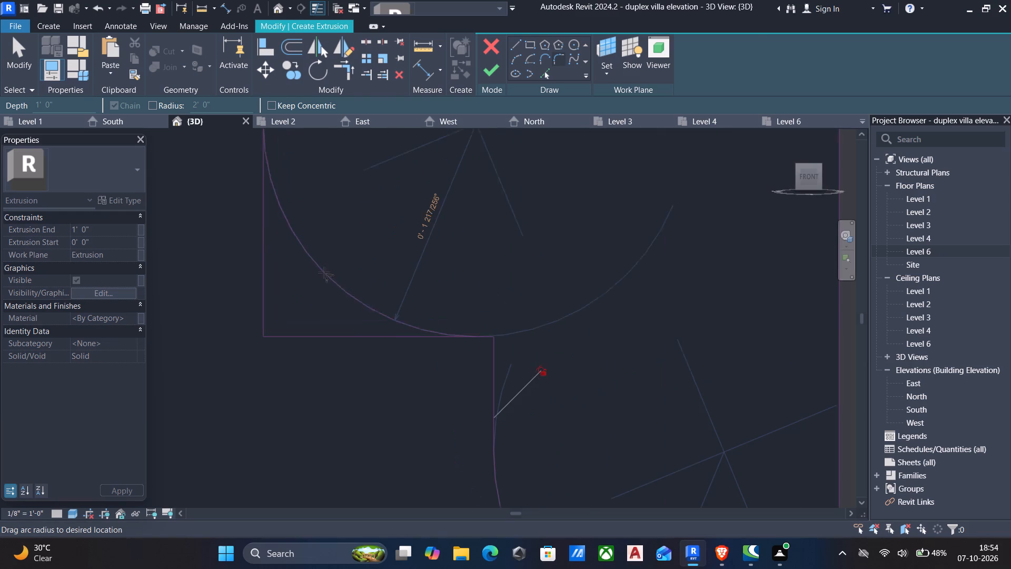
scroll(331, 247, "down", 3)
scroll(325, 275, "up", 4)
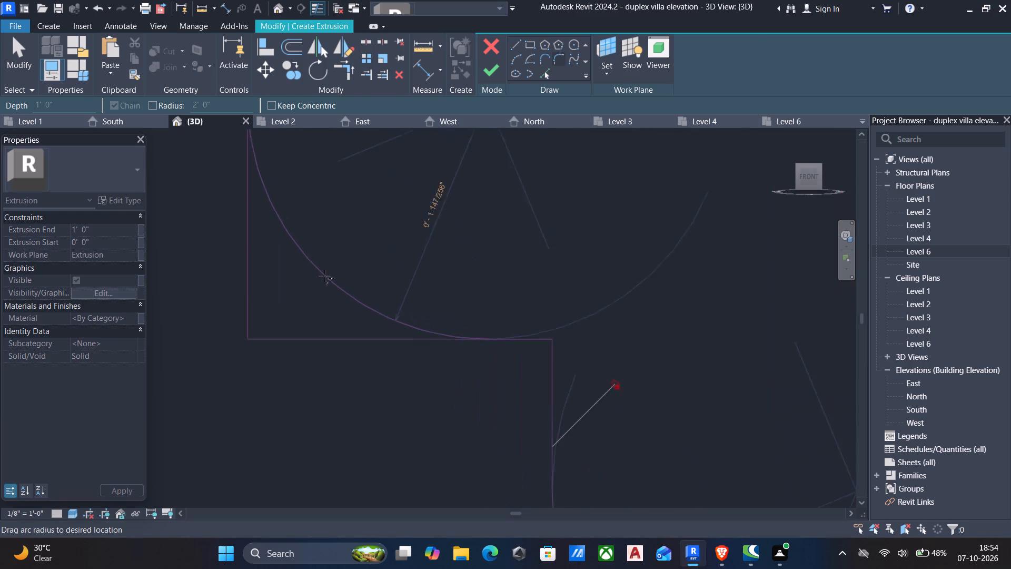
scroll(324, 276, "up", 2)
left_click(323, 276)
scroll(323, 279, "down", 6)
scroll(322, 303, "up", 1)
scroll(322, 303, "down", 11)
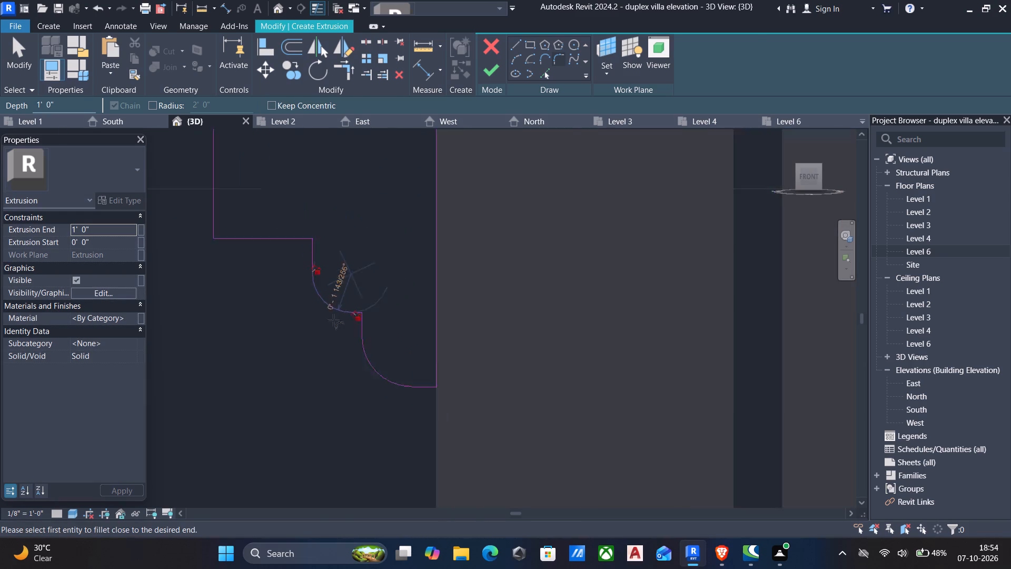
scroll(333, 320, "down", 1)
scroll(346, 330, "up", 1)
scroll(366, 326, "down", 6)
scroll(393, 337, "up", 1)
scroll(424, 297, "down", 2)
Fillet the cornice profile's outer top corner with a 3" radius.
middle_click_drag(421, 303, 459, 375)
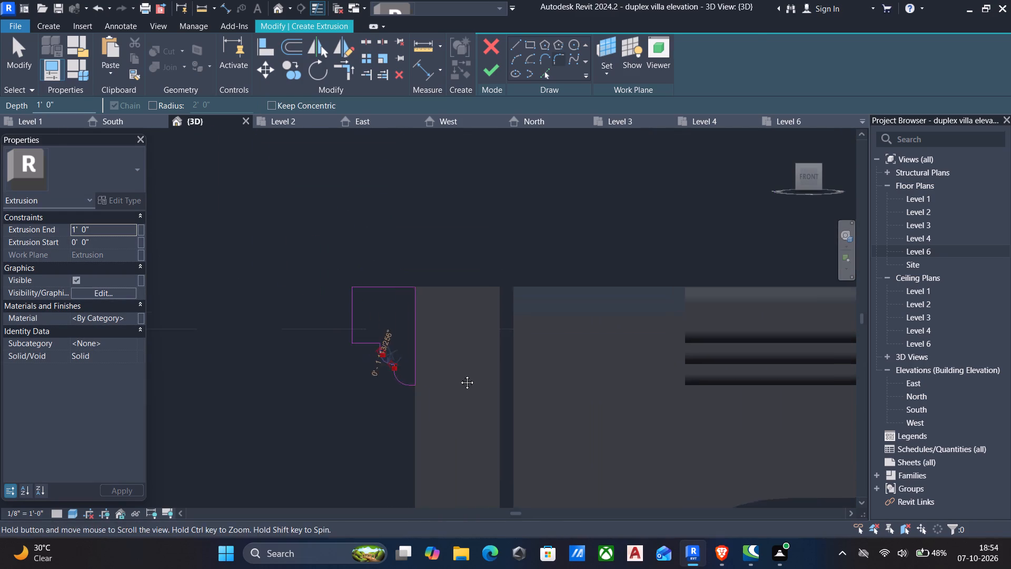
middle_click_drag(459, 375, 469, 384)
scroll(437, 376, "up", 4)
scroll(420, 372, "down", 4)
scroll(566, 406, "down", 2)
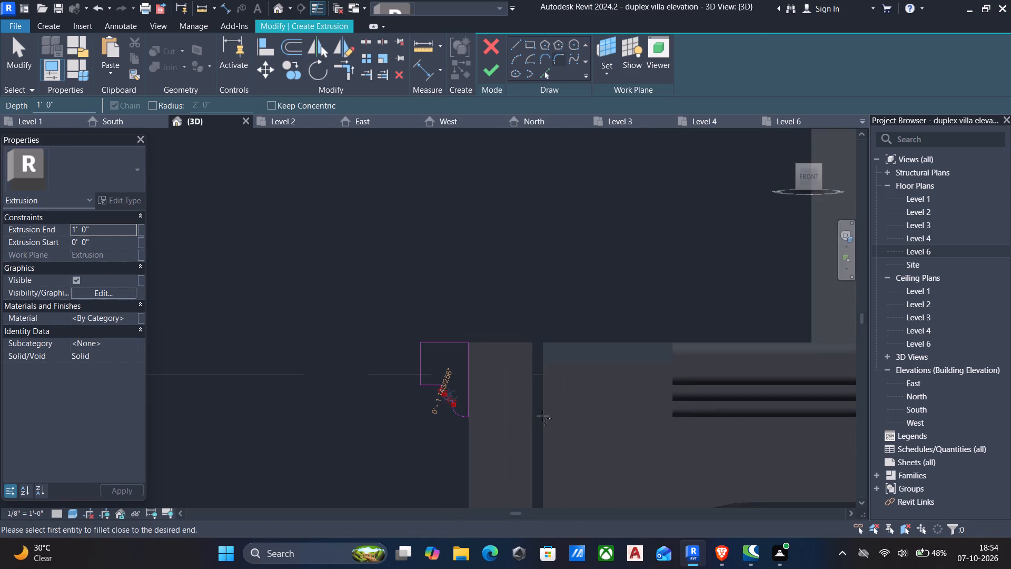
scroll(537, 415, "up", 1)
scroll(532, 413, "down", 4)
scroll(473, 400, "up", 10)
left_click(445, 284)
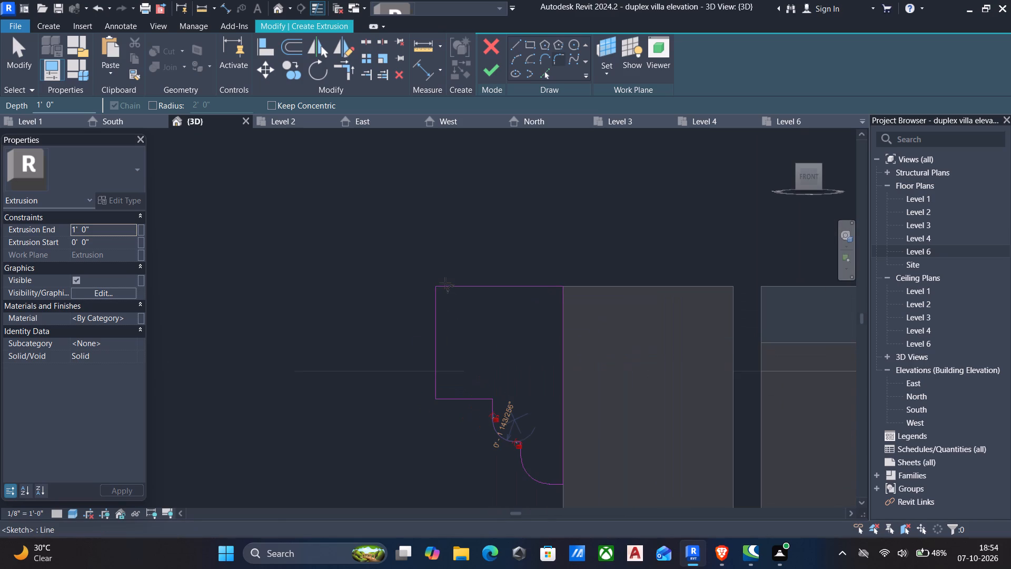
left_click(437, 300)
scroll(442, 315, "up", 3)
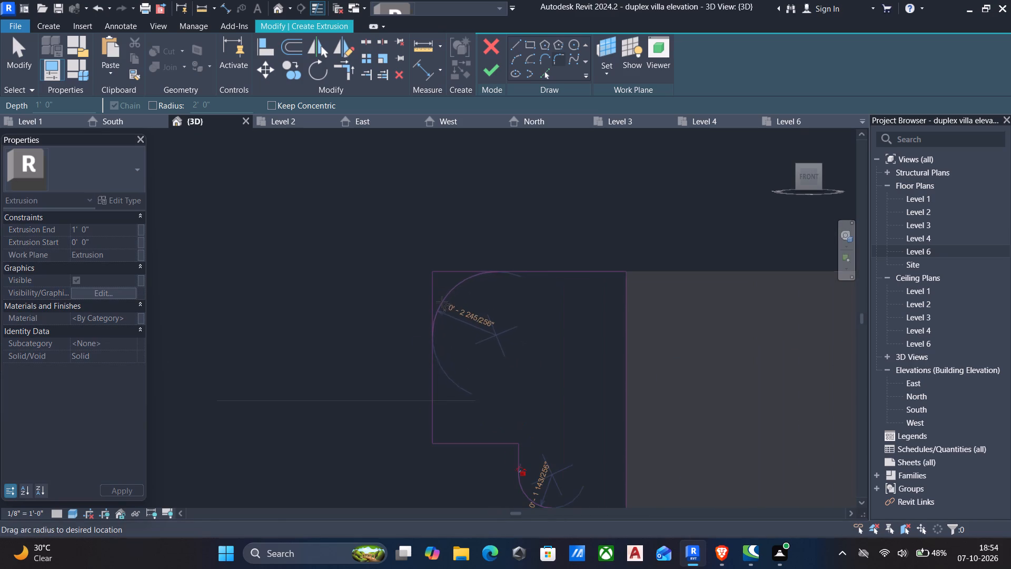
left_click(442, 302)
Fillet the upper block's outer bottom corner with a 2" radius and finish the extrusion sketch.
left_click(430, 403)
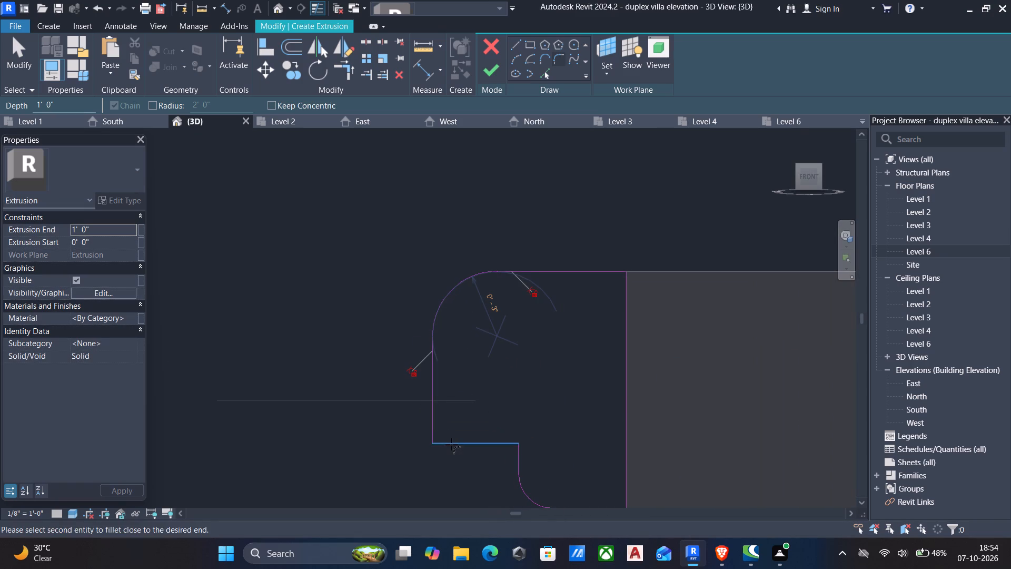
left_click(451, 444)
scroll(451, 427, "up", 2)
left_click(442, 429)
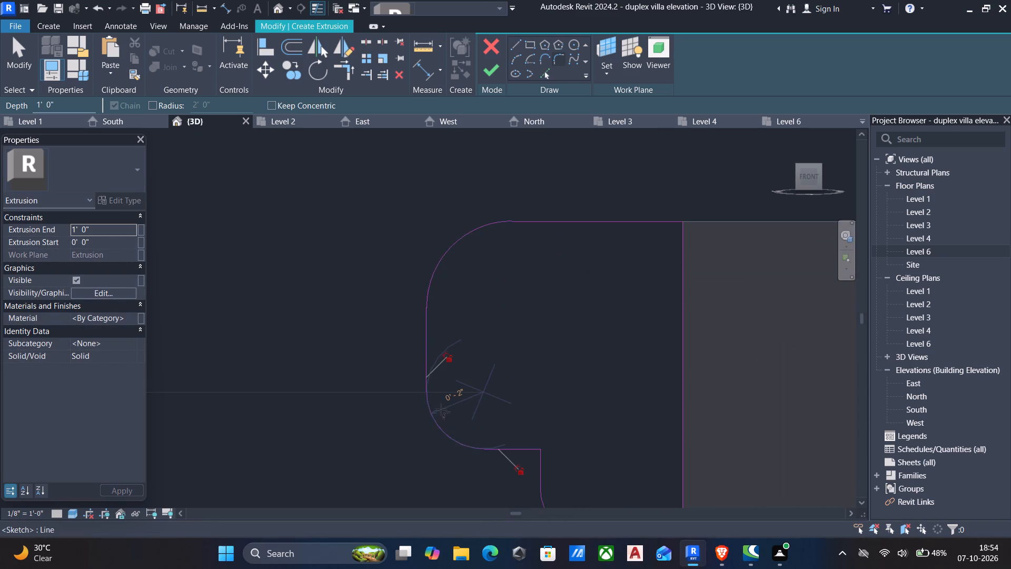
scroll(440, 404, "down", 5)
key("Escape")
left_click(495, 76)
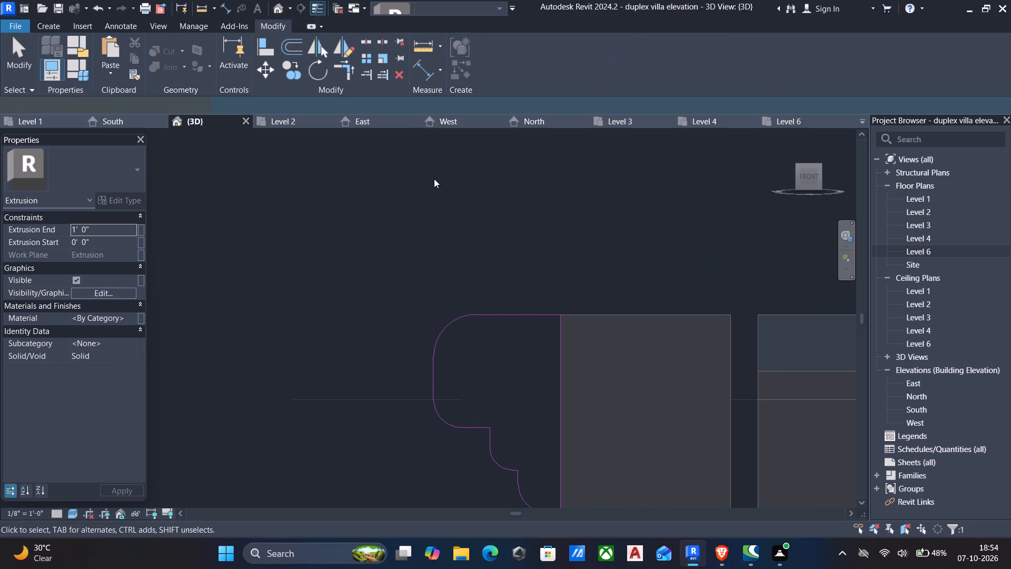
Stretch the new cornice extrusion rearward along the left-side frame to a depth of about 10' 7".
scroll(431, 201, "down", 6)
scroll(438, 310, "down", 8)
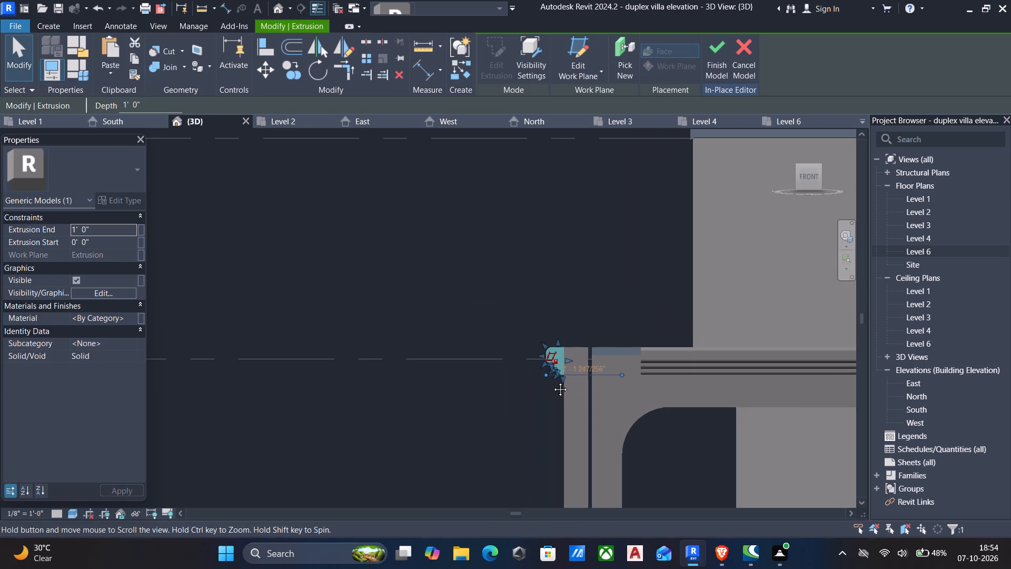
scroll(491, 349, "down", 4)
scroll(400, 258, "down", 2)
middle_click_drag(398, 259, 425, 309, "shift")
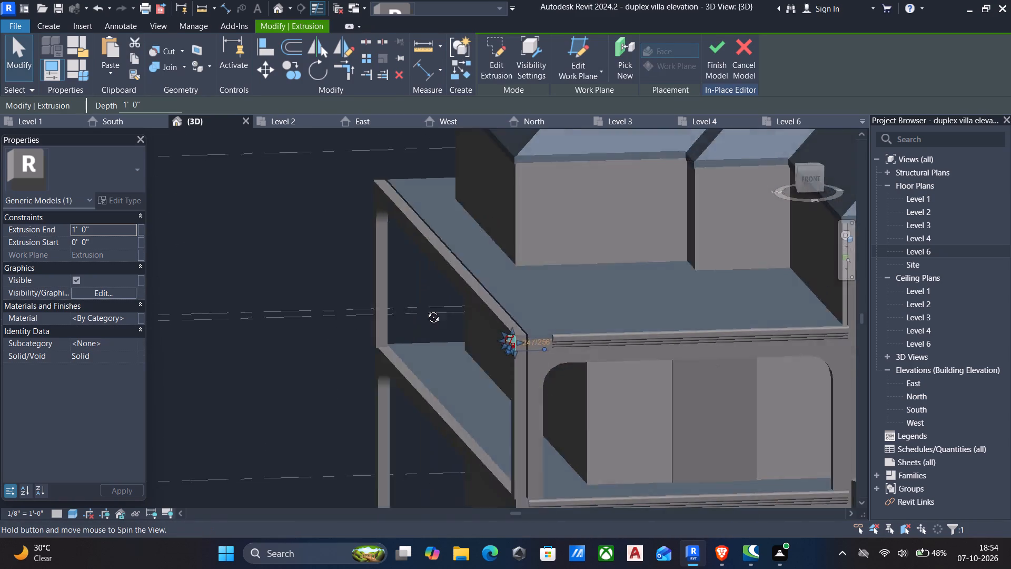
middle_click_drag(425, 309, 570, 360, "shift")
scroll(543, 346, "up", 4)
key("Escape")
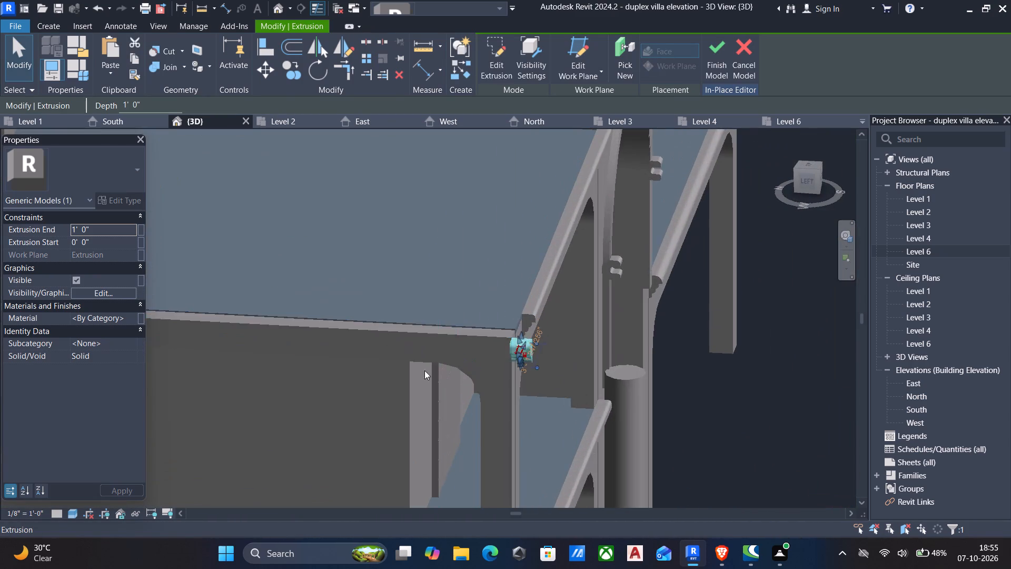
scroll(510, 371, "up", 3)
left_click(526, 335)
left_click(522, 355)
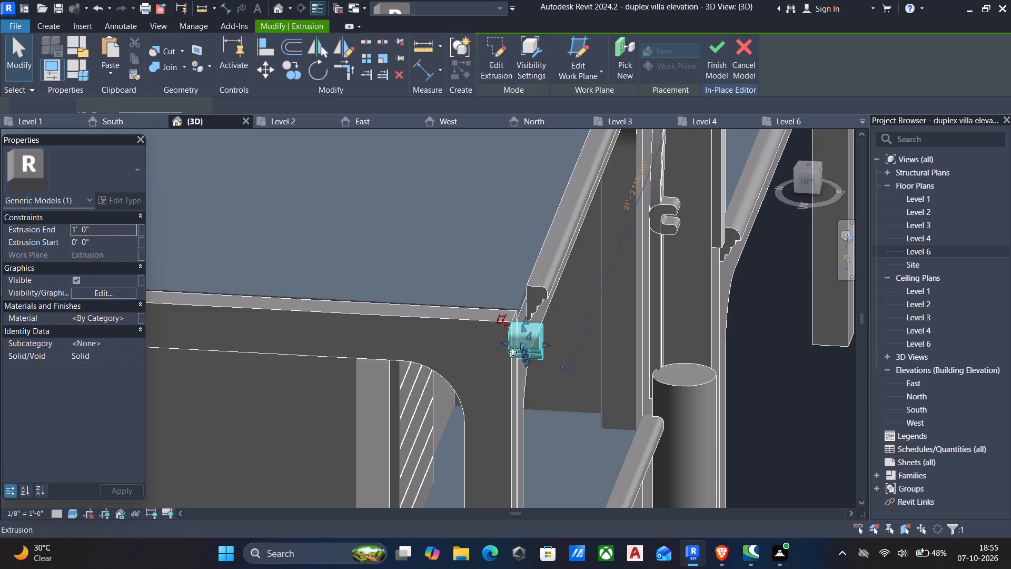
left_click_drag(503, 344, 210, 312)
scroll(259, 351, "down", 4)
middle_click_drag(319, 388, 498, 337)
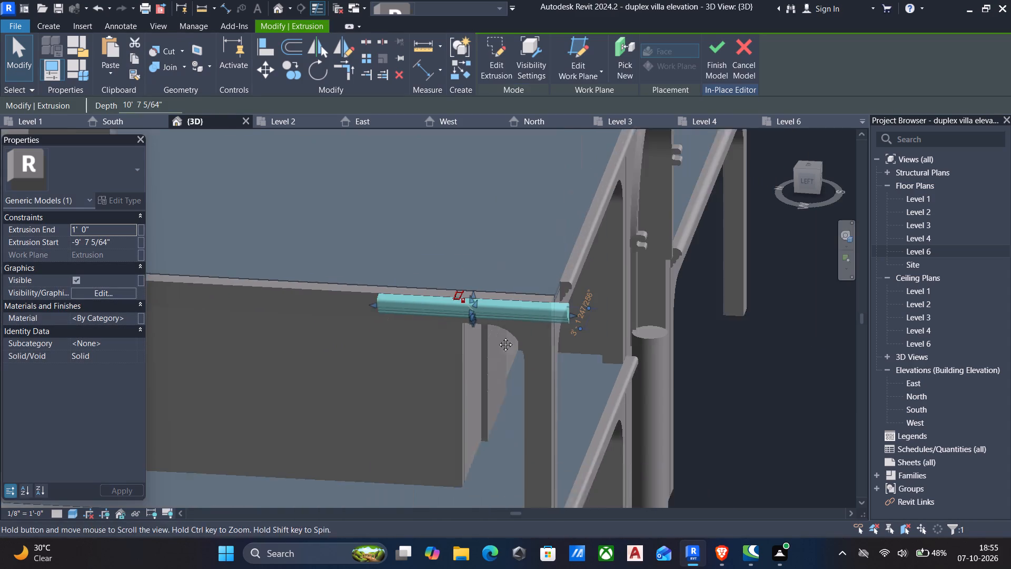
middle_click_drag(498, 337, 506, 337)
key("Escape")
Align the left cornice's front end with the front face of the left-side frame.
scroll(504, 338, "down", 3)
middle_click_drag(490, 357, 430, 290, "shift")
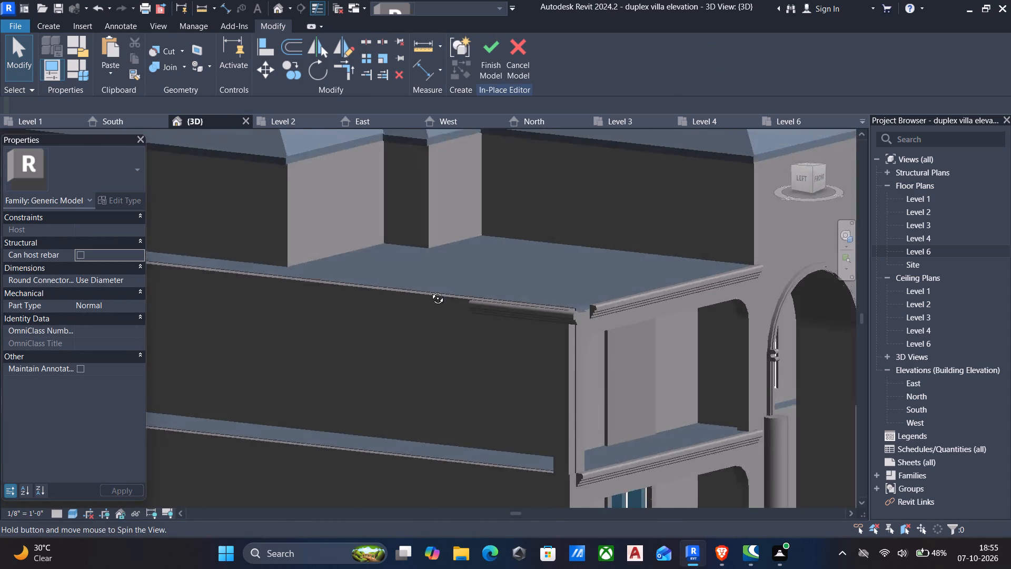
middle_click_drag(430, 290, 454, 367, "shift")
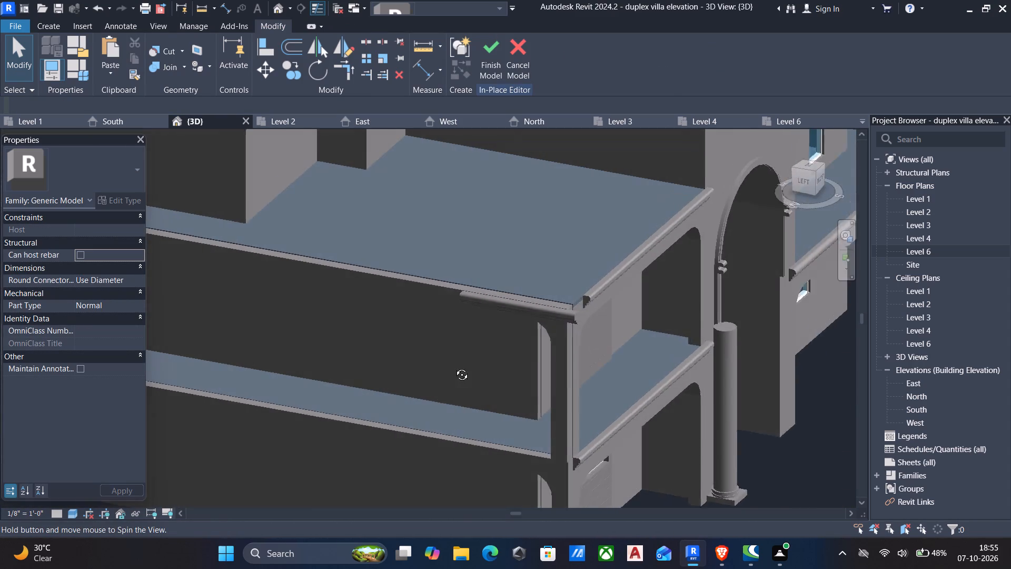
middle_click_drag(454, 367, 453, 367, "shift")
scroll(568, 355, "up", 3)
key("a")
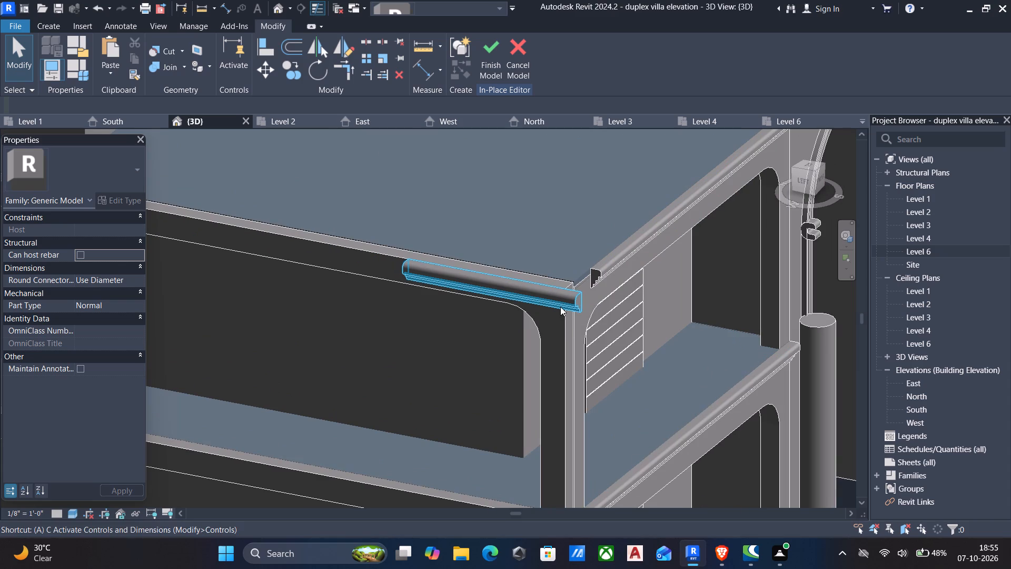
key("l")
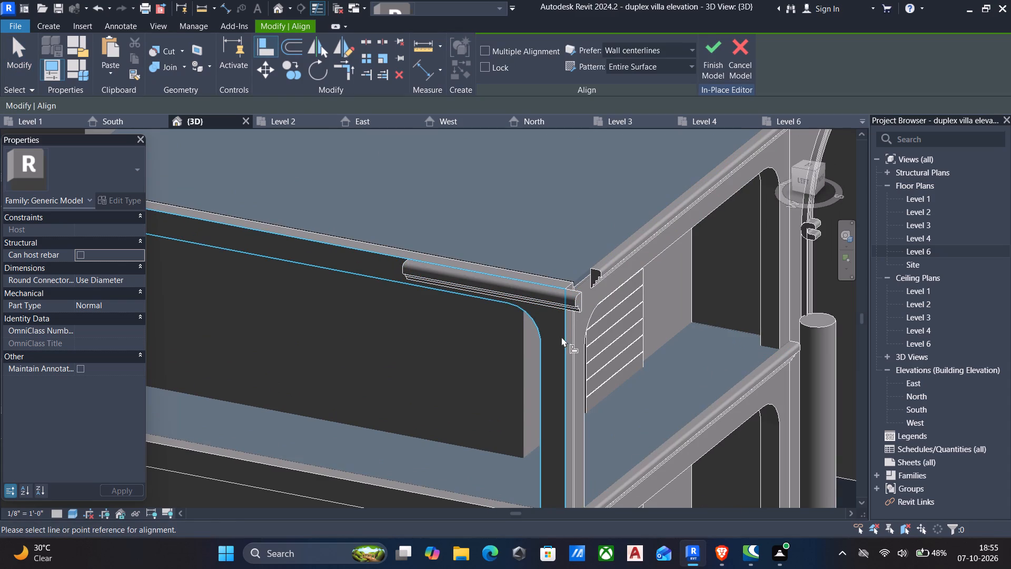
left_click(570, 344)
left_click(580, 303)
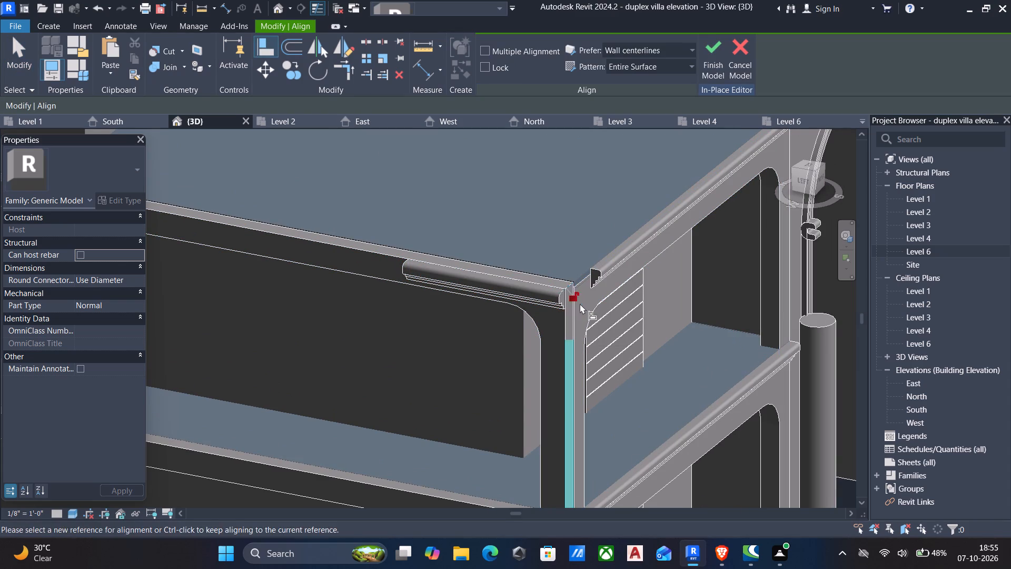
Align the left cornice's rear end with the rear face of the left-side frame.
scroll(522, 340, "down", 6)
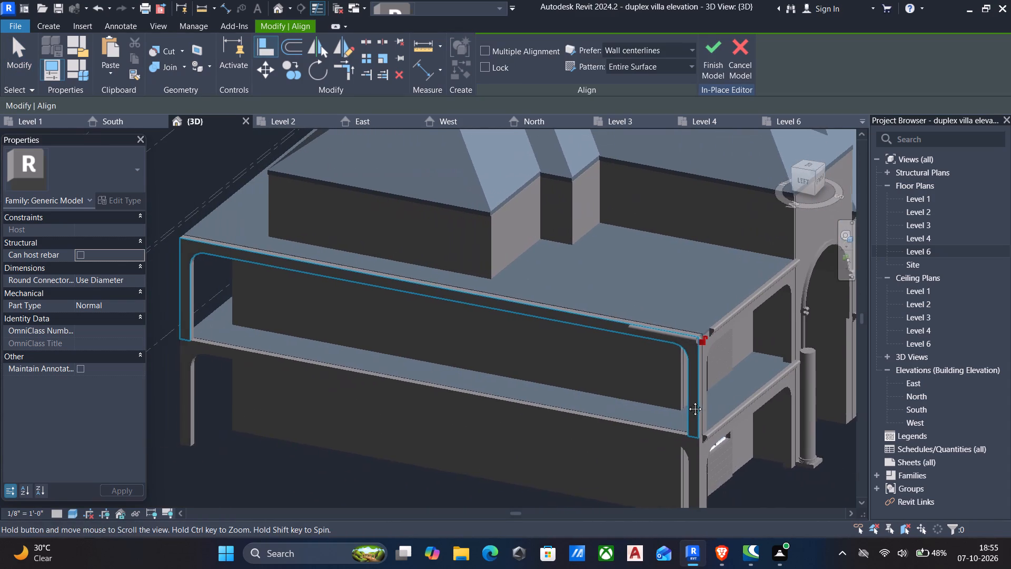
scroll(463, 361, "down", 2)
middle_click_drag(459, 361, 604, 358, "shift")
scroll(494, 424, "down", 1)
middle_click_drag(488, 423, 530, 319)
scroll(397, 341, "up", 4)
left_click(388, 358)
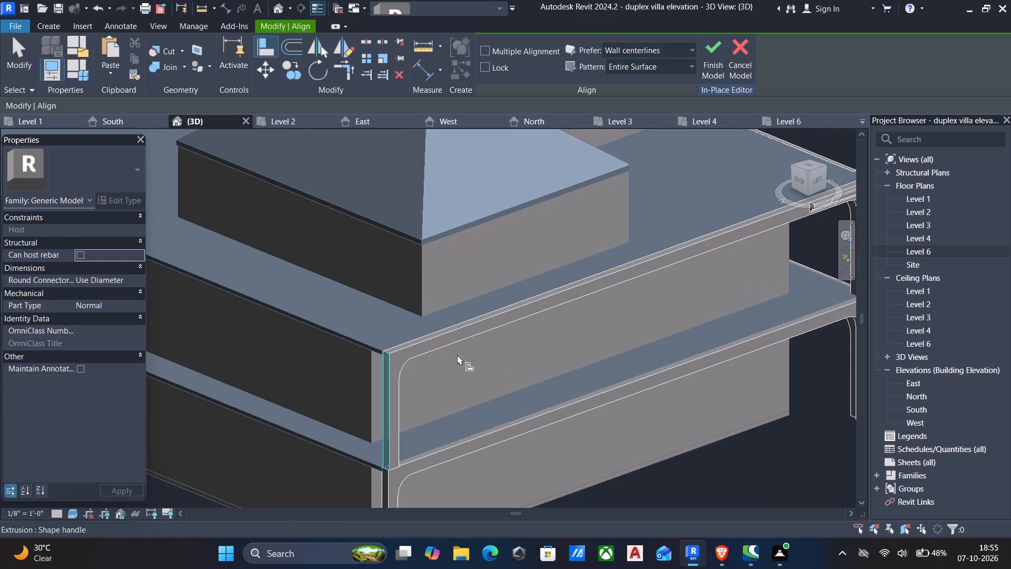
scroll(495, 345, "down", 3)
middle_click_drag(509, 351, 383, 425)
scroll(559, 356, "up", 4)
scroll(591, 321, "up", 9)
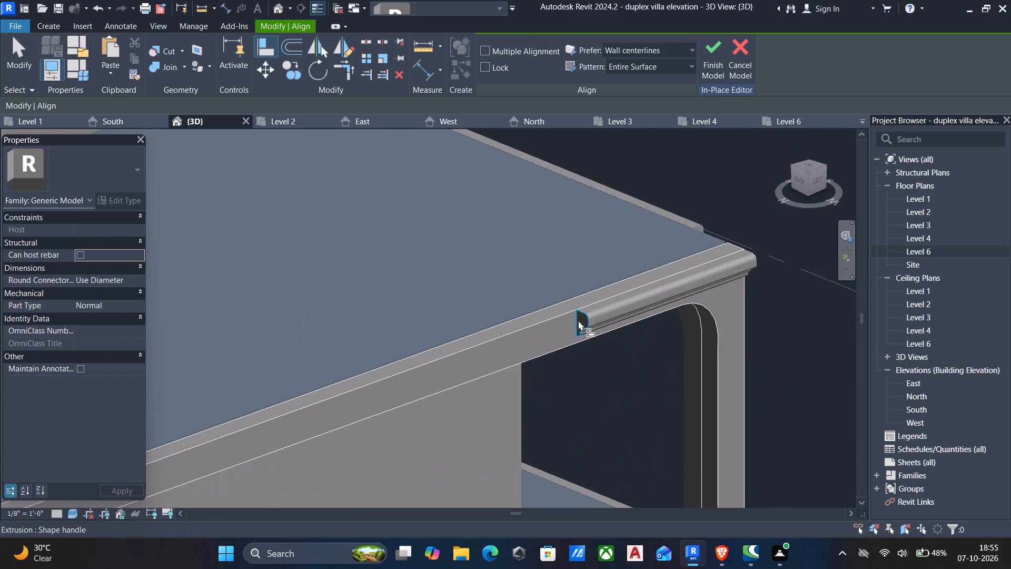
left_click(579, 320)
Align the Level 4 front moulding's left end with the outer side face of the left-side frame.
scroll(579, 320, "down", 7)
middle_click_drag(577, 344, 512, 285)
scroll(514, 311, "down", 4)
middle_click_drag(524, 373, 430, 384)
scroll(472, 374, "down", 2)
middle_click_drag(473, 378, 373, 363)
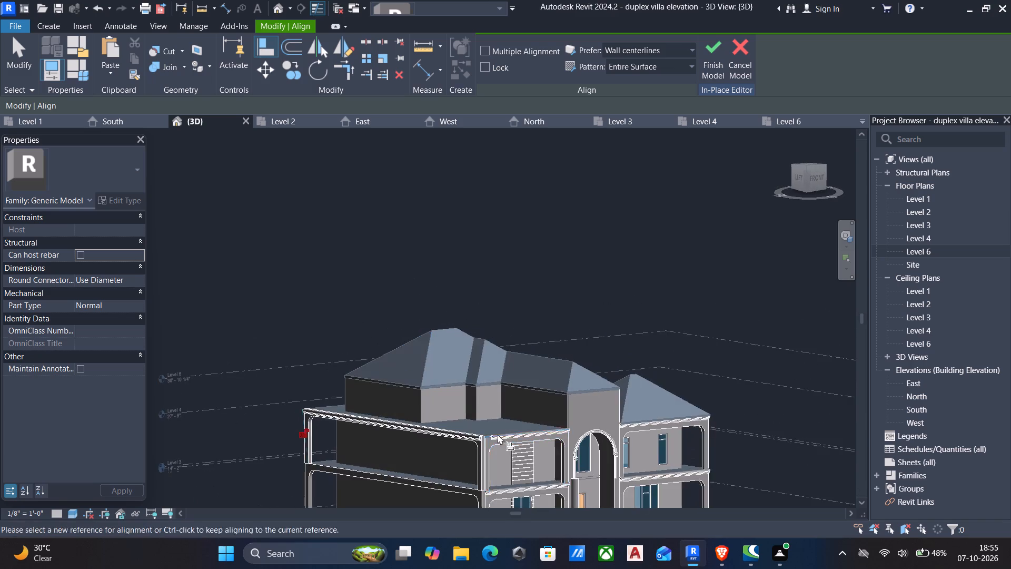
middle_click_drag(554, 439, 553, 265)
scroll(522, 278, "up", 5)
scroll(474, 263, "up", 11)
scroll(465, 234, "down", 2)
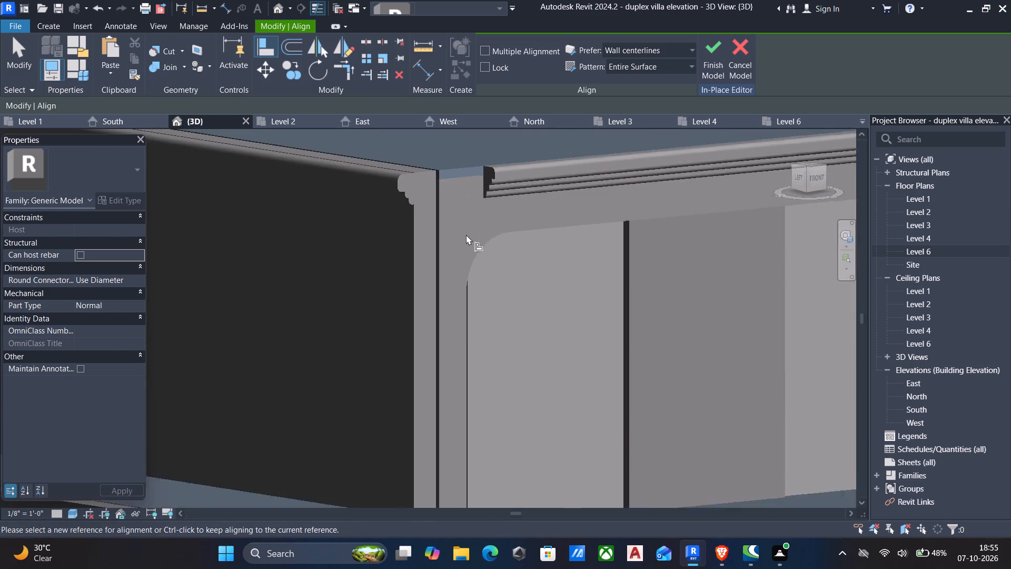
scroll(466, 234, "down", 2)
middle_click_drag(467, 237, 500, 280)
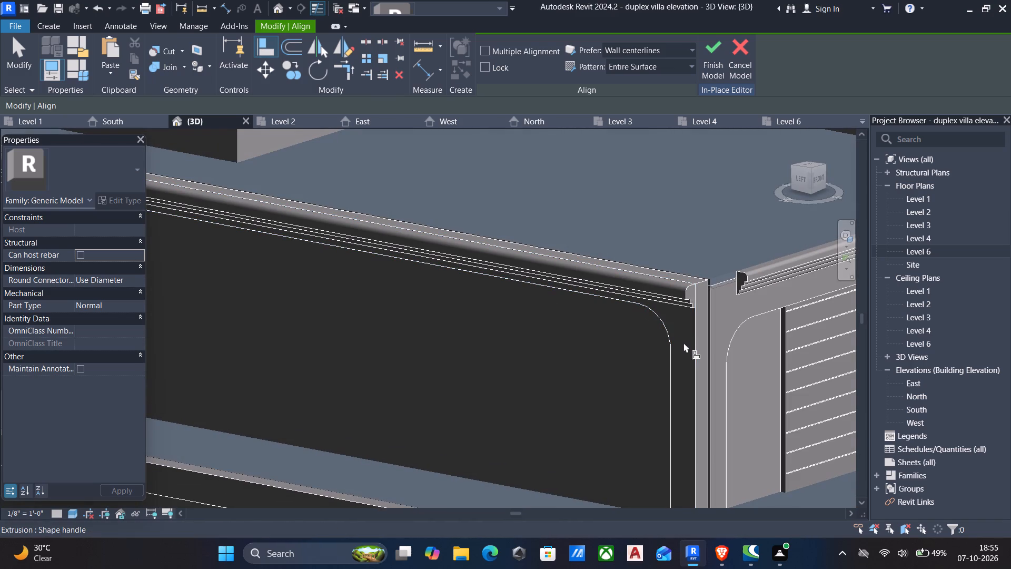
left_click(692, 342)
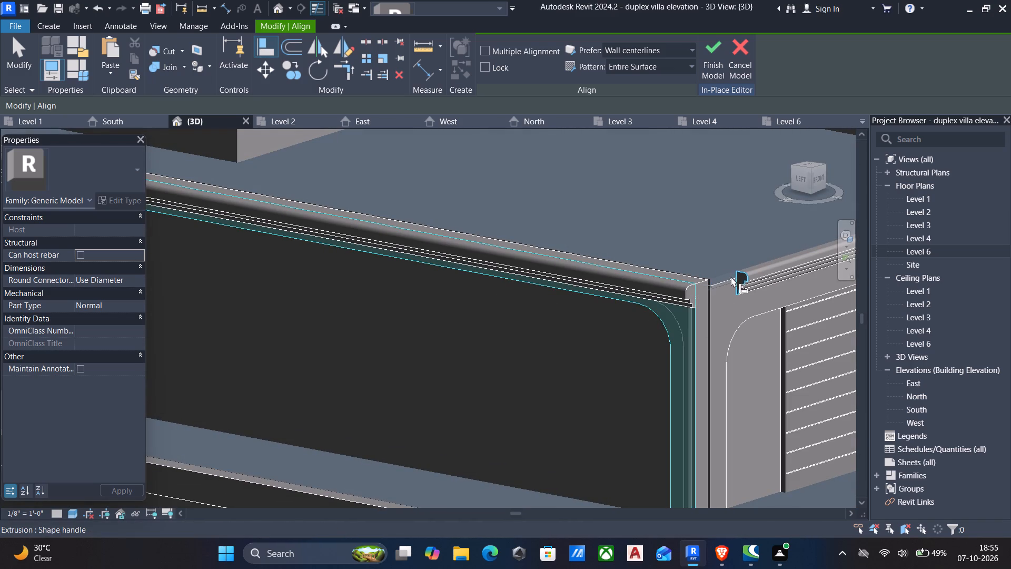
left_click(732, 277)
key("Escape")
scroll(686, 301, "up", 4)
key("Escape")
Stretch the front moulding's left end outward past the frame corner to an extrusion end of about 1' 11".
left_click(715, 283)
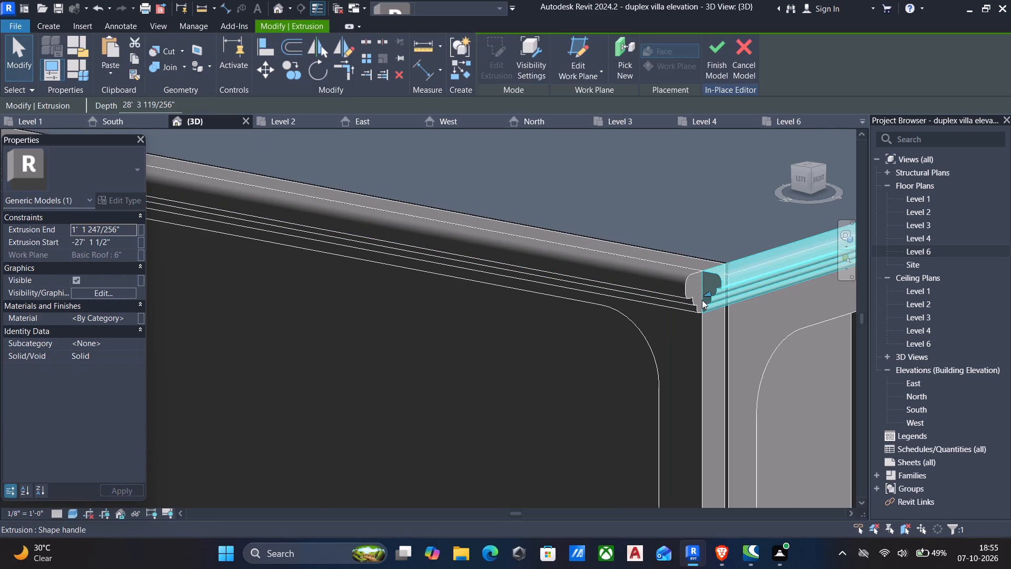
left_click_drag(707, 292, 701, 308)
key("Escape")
Examine from several angles how the front moulding and the left cornice meet at the frame corner.
scroll(622, 335, "down", 3)
middle_click_drag(619, 341, 629, 341)
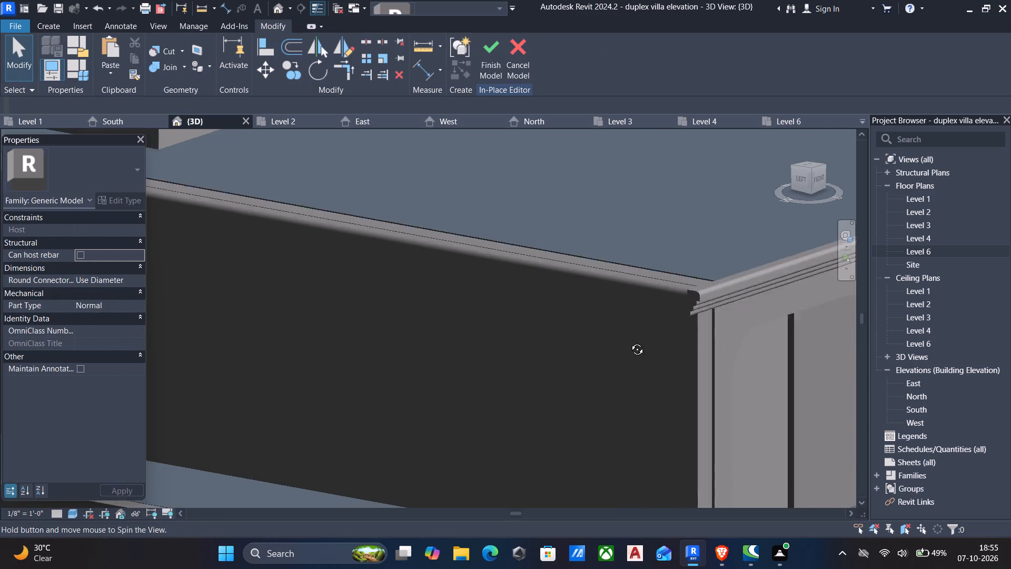
middle_click_drag(629, 341, 673, 338)
scroll(649, 338, "down", 5)
scroll(788, 305, "down", 3)
middle_click_drag(749, 325, 692, 339)
scroll(729, 326, "up", 4)
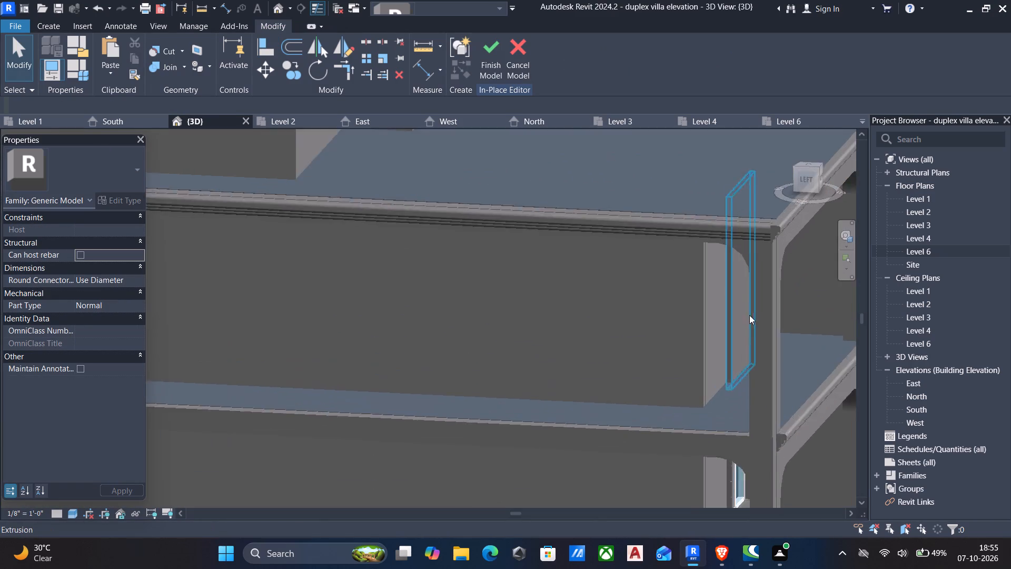
scroll(749, 315, "up", 2)
middle_click_drag(706, 313, 682, 319, "shift")
middle_click(615, 337, "shift")
scroll(650, 325, "up", 5)
scroll(684, 308, "down", 1)
middle_click_drag(670, 318, 609, 382)
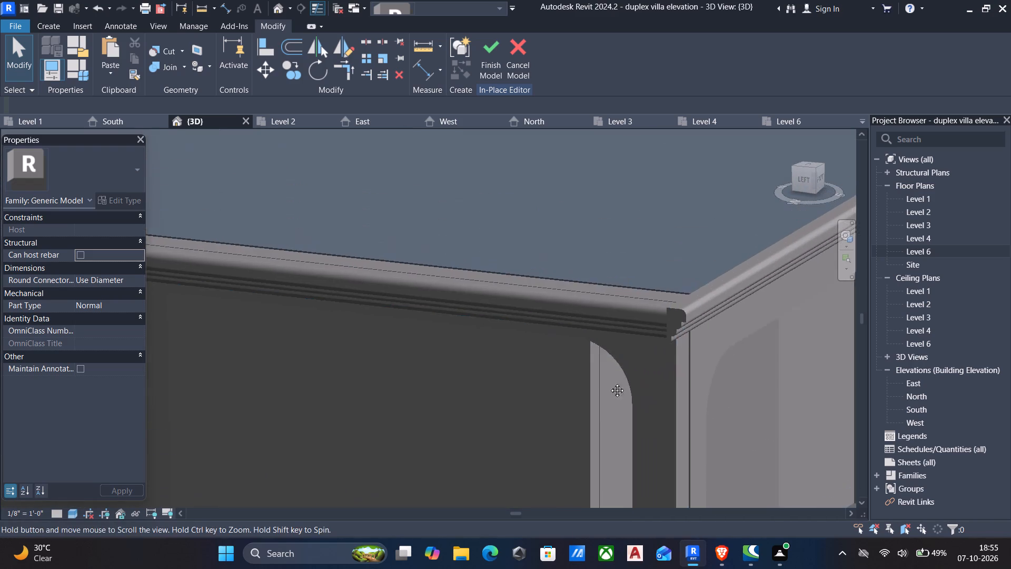
middle_click_drag(609, 382, 607, 390)
Pull the front moulding's left end back inward from the frame corner.
scroll(627, 379, "up", 4)
left_click(695, 290)
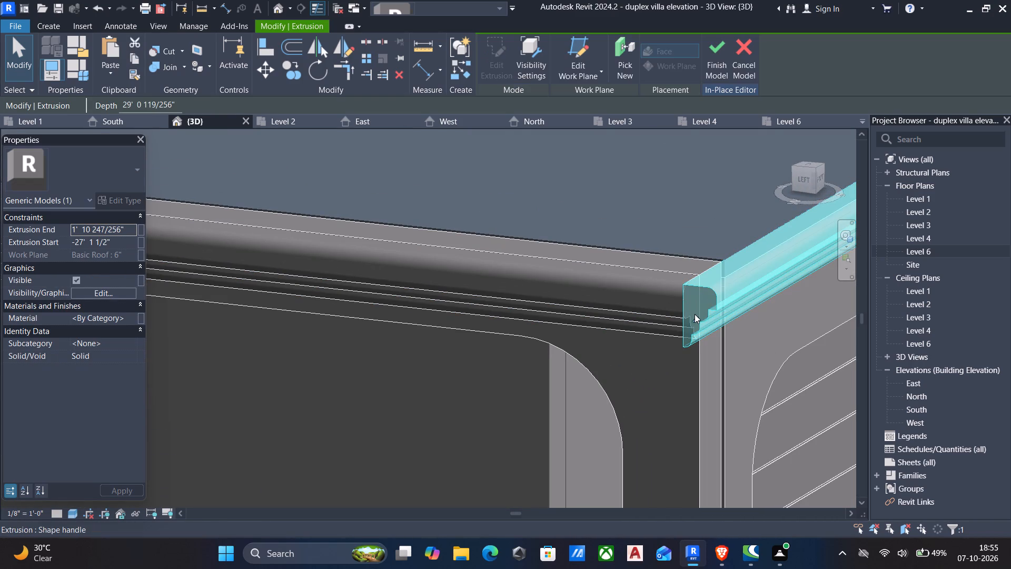
left_click_drag(695, 318, 743, 298)
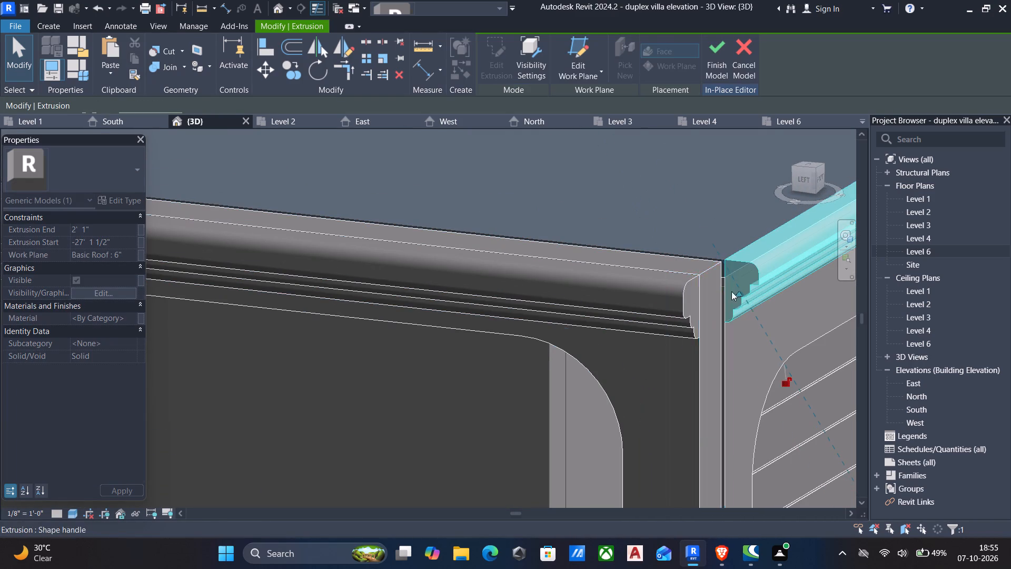
key("Escape")
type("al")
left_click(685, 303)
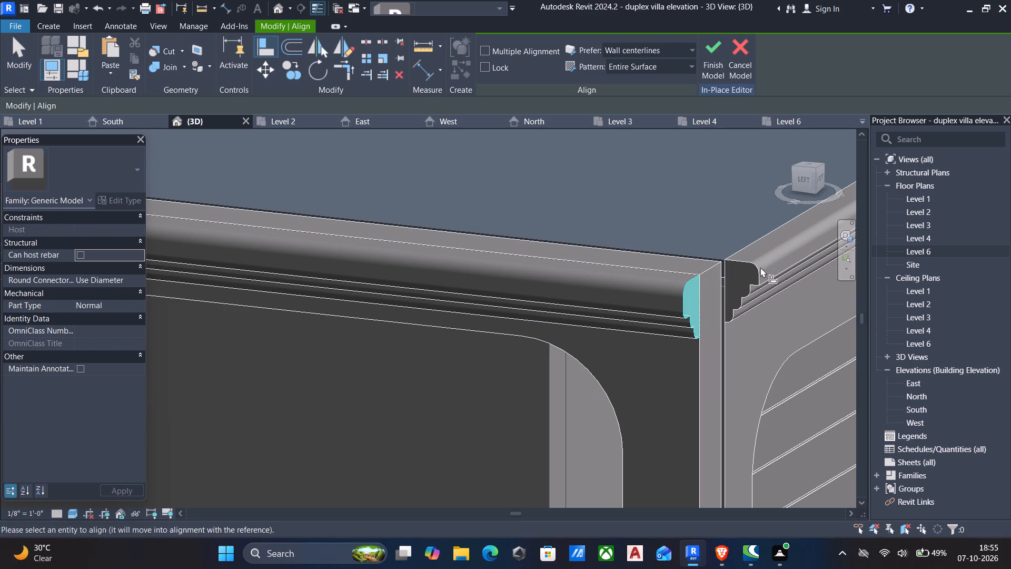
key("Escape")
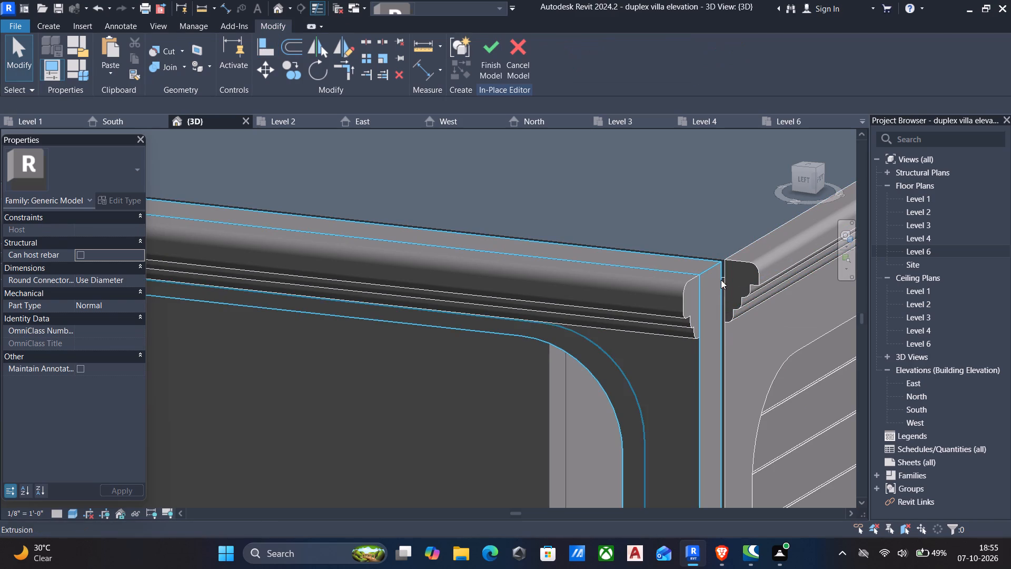
Stretch the Level 4 front moulding's left end outward to the corner of the left-side frame.
left_click(738, 268)
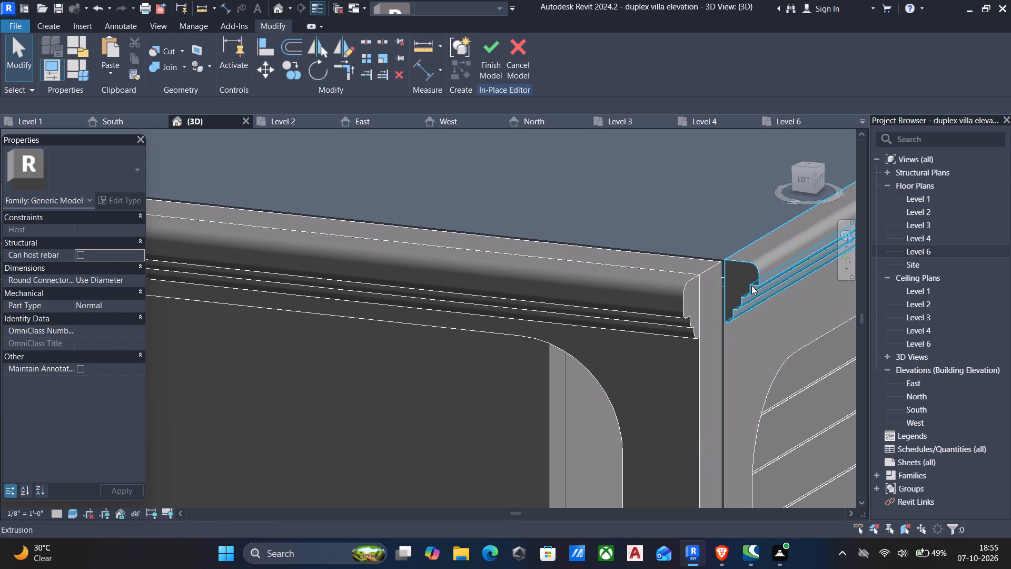
left_click(751, 286)
left_click_drag(739, 295, 705, 306)
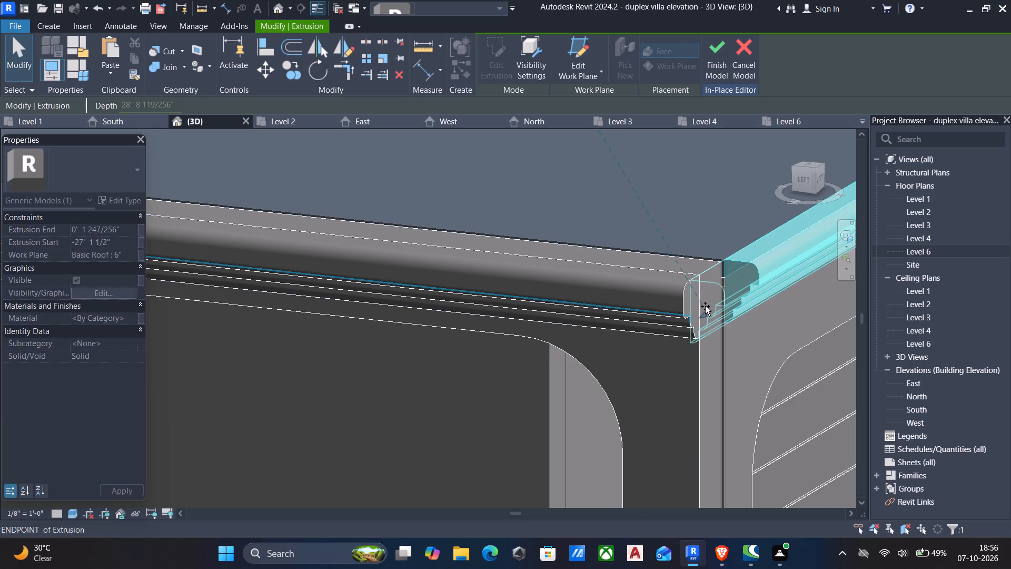
left_click_drag(705, 306, 711, 301)
key("Escape")
Stretch the front moulding's left end farther past the frame corner to meet the outer face of the left cornice.
scroll(695, 322, "down", 8)
middle_click_drag(691, 331, 721, 384, "shift")
scroll(736, 344, "down", 2)
middle_click_drag(745, 344, 610, 306)
scroll(501, 342, "down", 3)
middle_click_drag(487, 366, 594, 234)
scroll(192, 450, "up", 5)
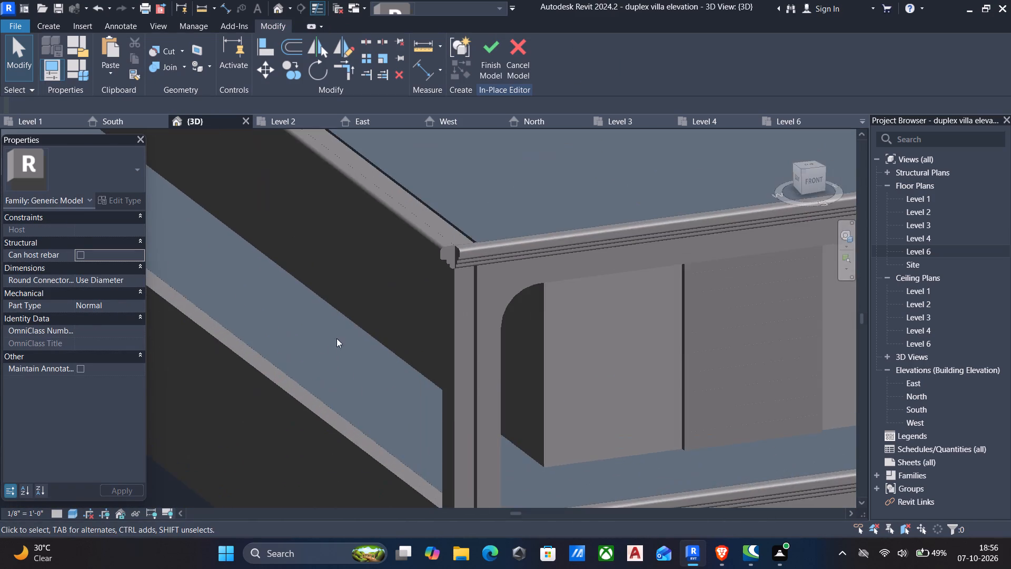
scroll(405, 311, "up", 5)
scroll(480, 268, "up", 5)
scroll(480, 268, "down", 2)
middle_click_drag(464, 284, 442, 392)
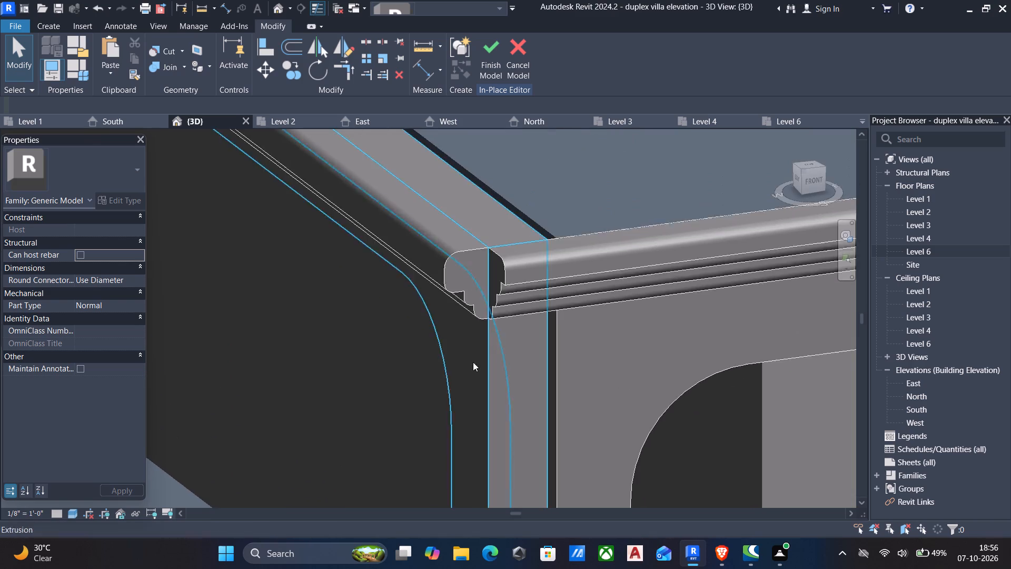
scroll(513, 308, "up", 4)
left_click(495, 270)
left_click_drag(473, 282, 447, 286)
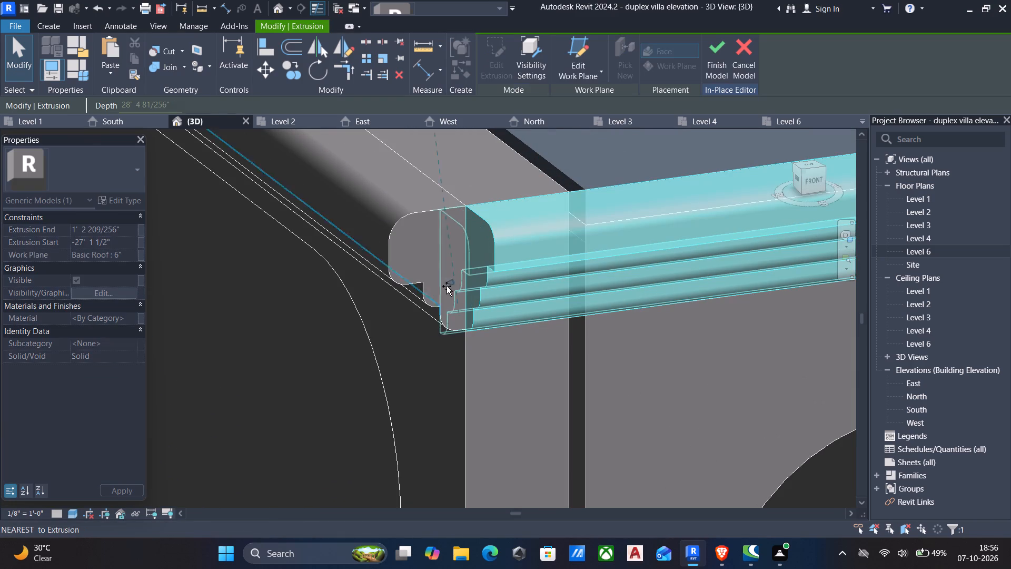
left_click_drag(447, 286, 413, 290)
left_click_drag(411, 284, 386, 293)
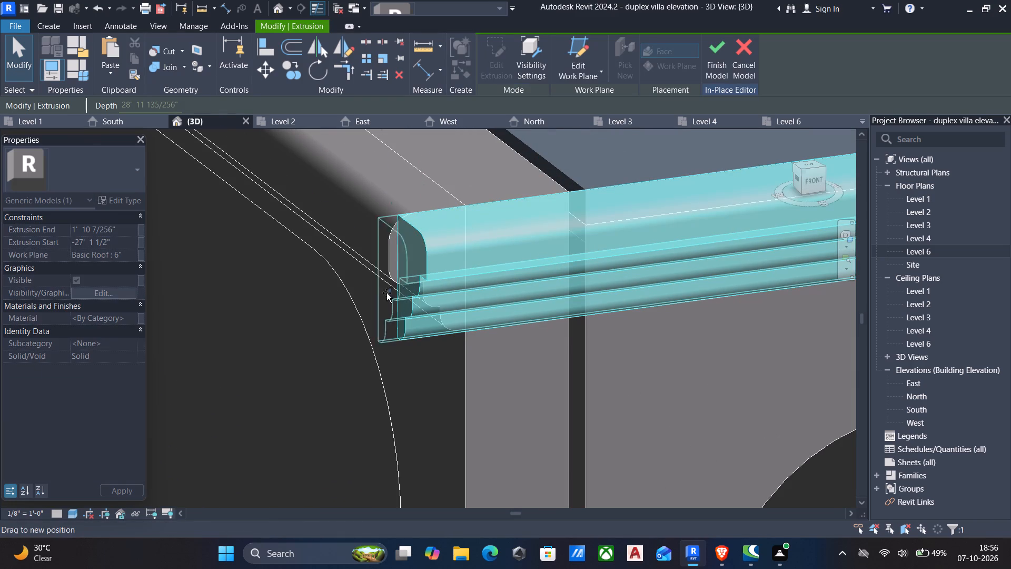
left_click_drag(386, 293, 403, 294)
key("Escape")
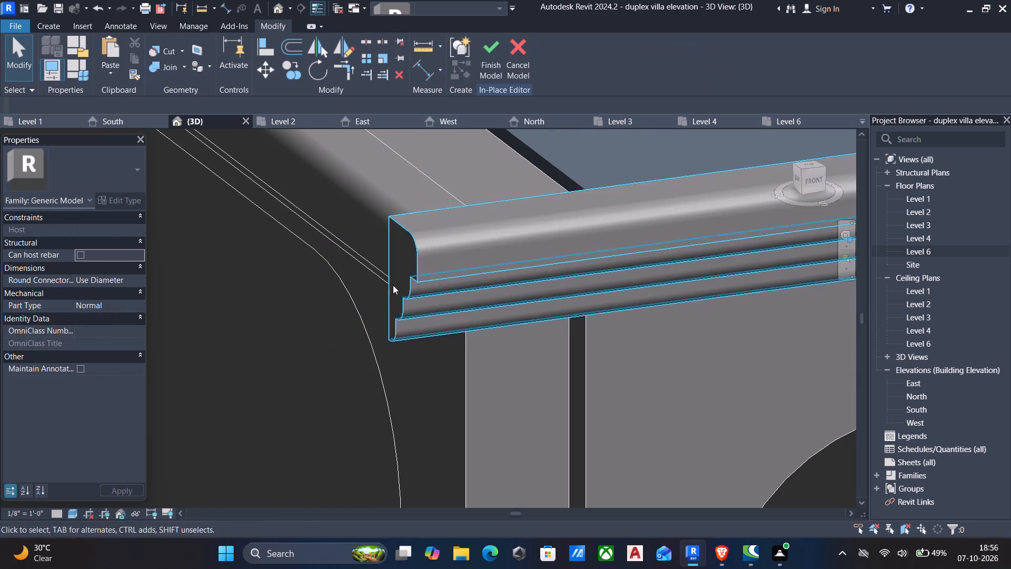
Examine the Level 4 corner where the front moulding meets the left cornice, viewed from the left side.
scroll(390, 289, "down", 6)
middle_click_drag(386, 329, 444, 330)
scroll(439, 330, "down", 5)
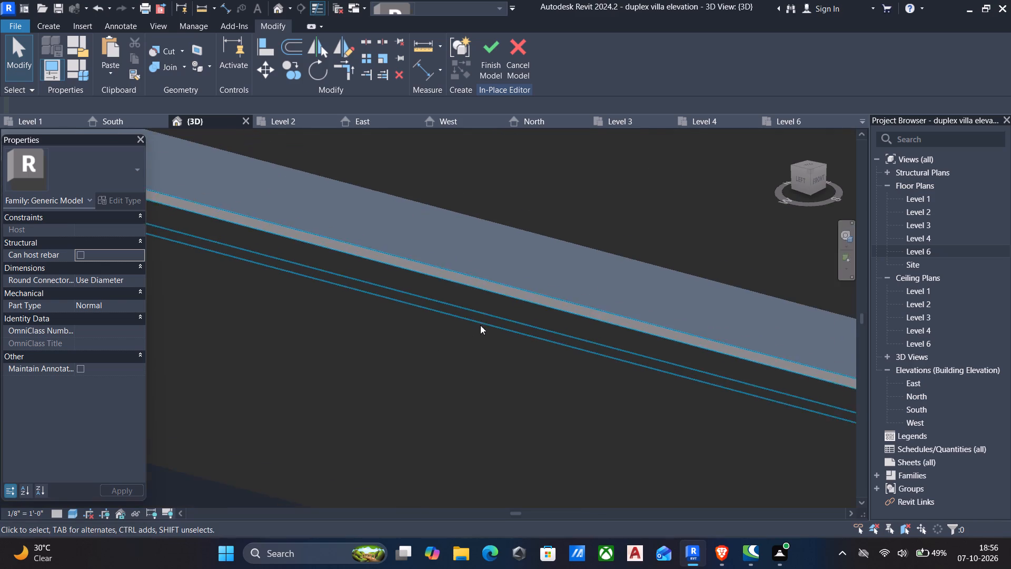
scroll(482, 325, "down", 5)
scroll(677, 271, "down", 4)
middle_click_drag(660, 294, 546, 380)
scroll(572, 378, "up", 5)
scroll(637, 344, "up", 6)
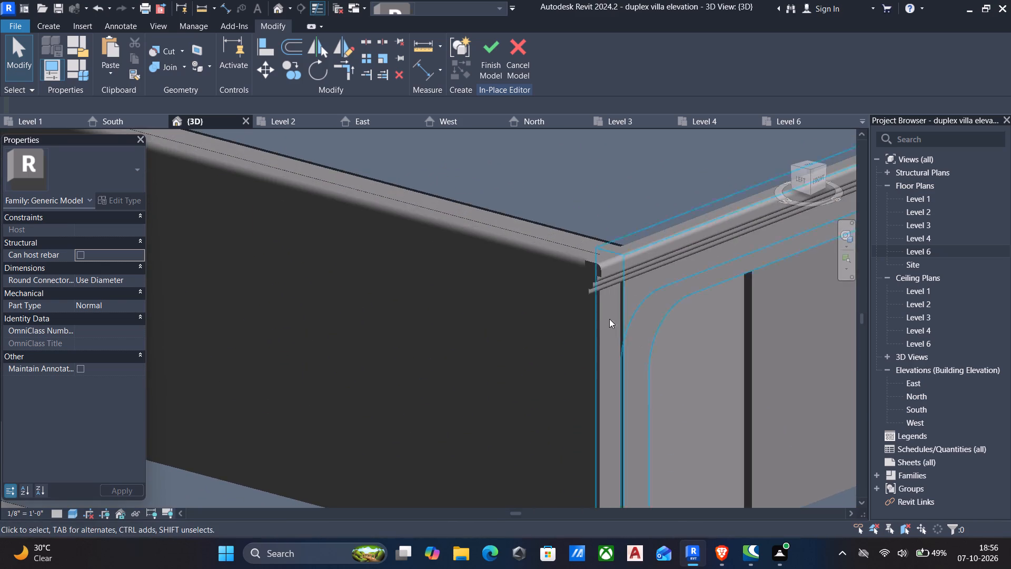
scroll(588, 299, "up", 4)
scroll(593, 284, "down", 2)
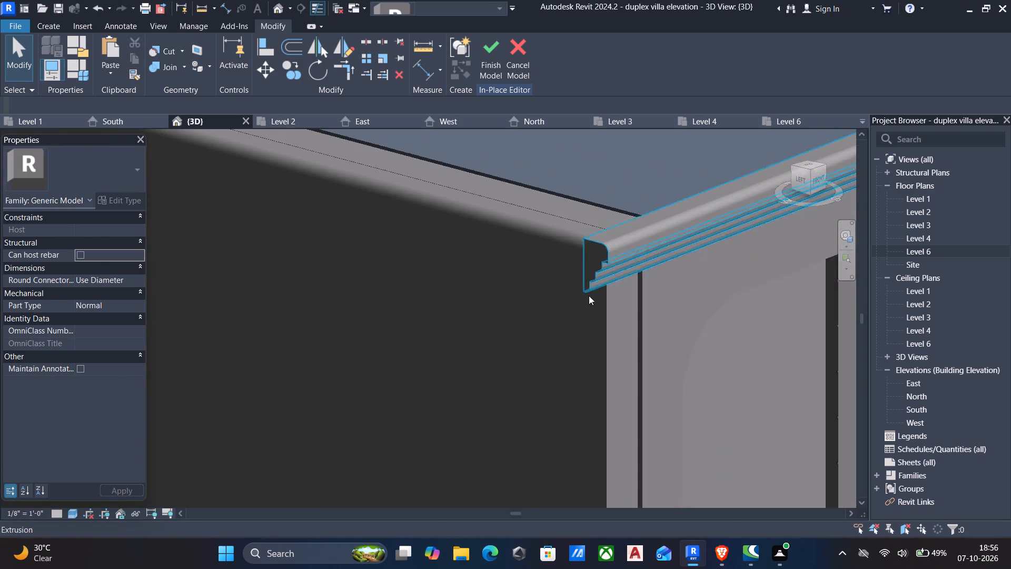
scroll(589, 296, "down", 12)
scroll(588, 338, "down", 1)
middle_click_drag(583, 338, 563, 306, "shift")
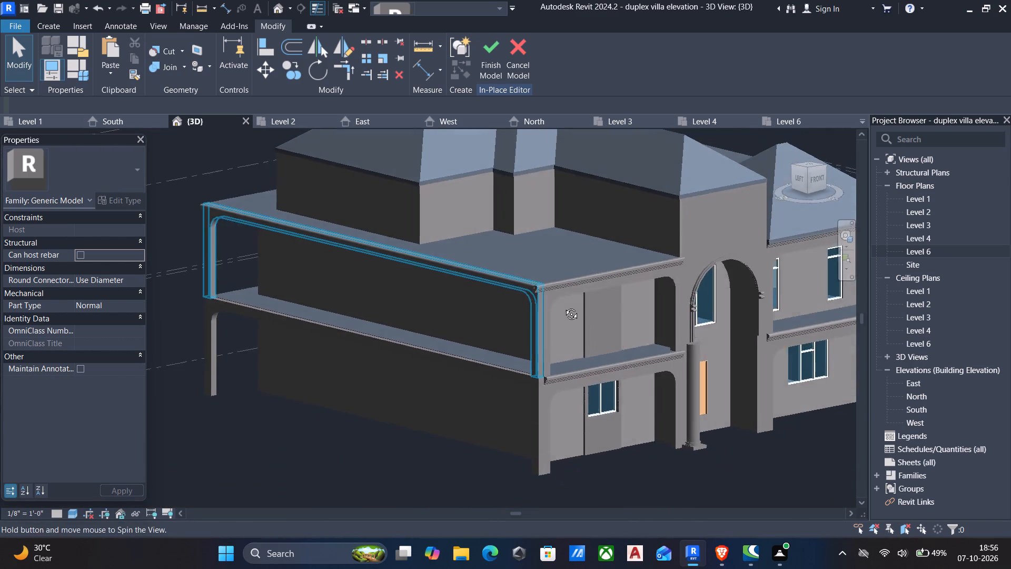
middle_click_drag(563, 306, 523, 258, "shift")
Review the mouldings and frames across the villa's front facade and left side from several angles.
scroll(521, 257, "up", 6)
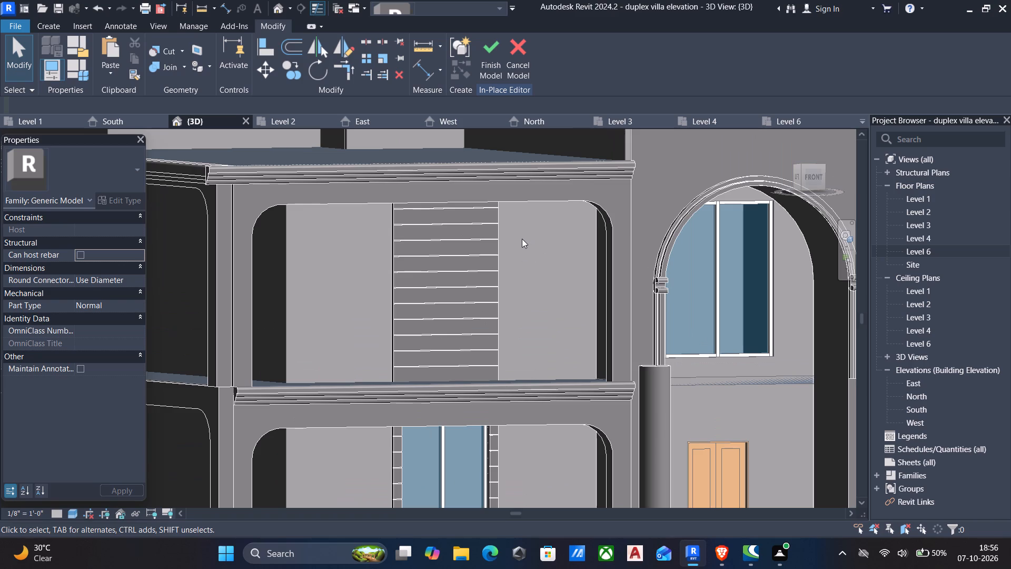
scroll(527, 231, "down", 3)
middle_click_drag(556, 227, 544, 227, "shift")
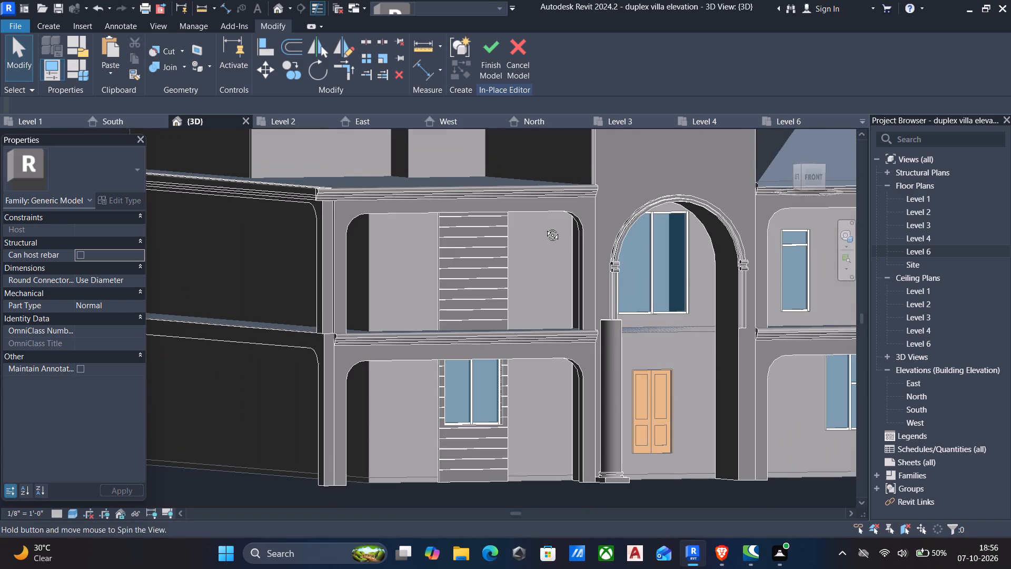
middle_click_drag(544, 227, 468, 220, "shift")
scroll(467, 220, "down", 3)
middle_click_drag(473, 229, 748, 247)
scroll(706, 242, "up", 4)
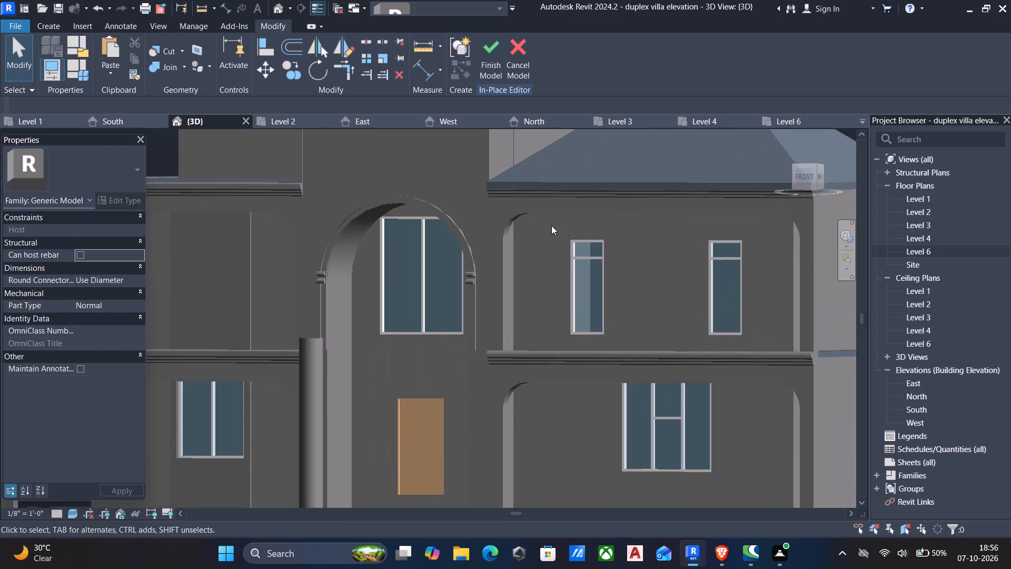
scroll(312, 234, "up", 5)
scroll(292, 217, "down", 5)
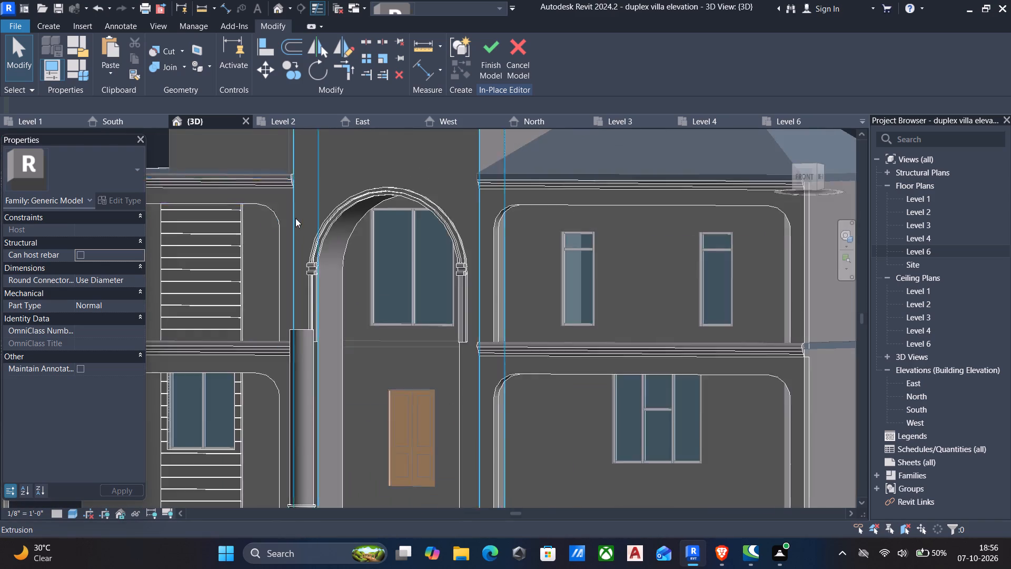
scroll(295, 218, "down", 4)
middle_click_drag(292, 238, 368, 340)
scroll(444, 320, "down", 3)
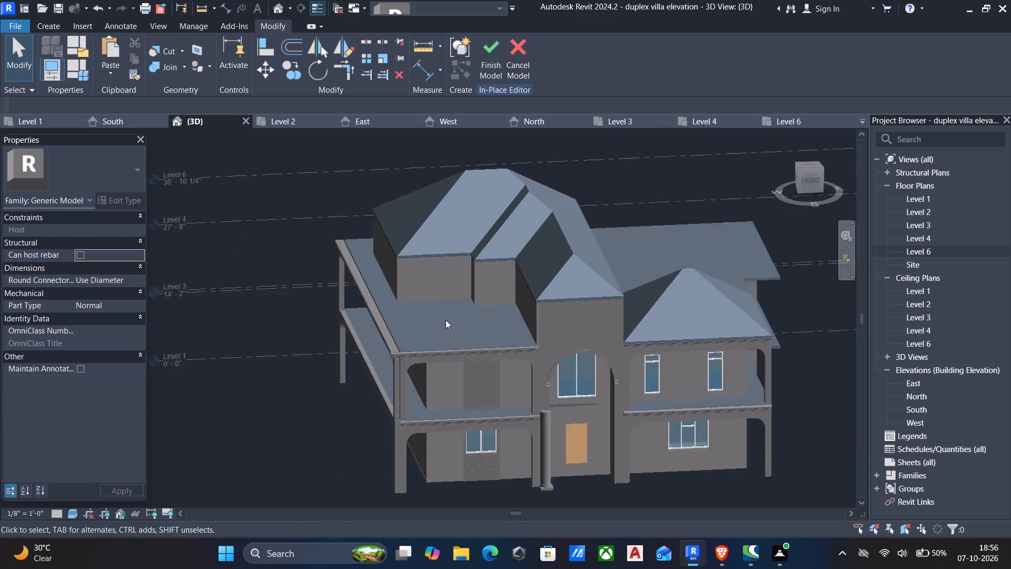
scroll(445, 320, "down", 1)
middle_click_drag(448, 316, 426, 194)
middle_click_drag(427, 214, 550, 185)
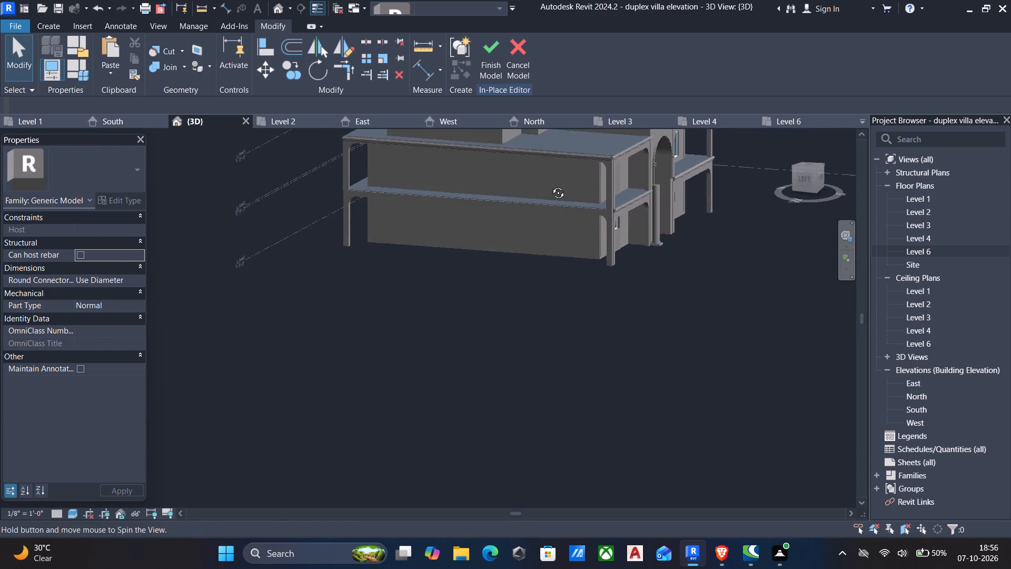
middle_click_drag(550, 185, 387, 193)
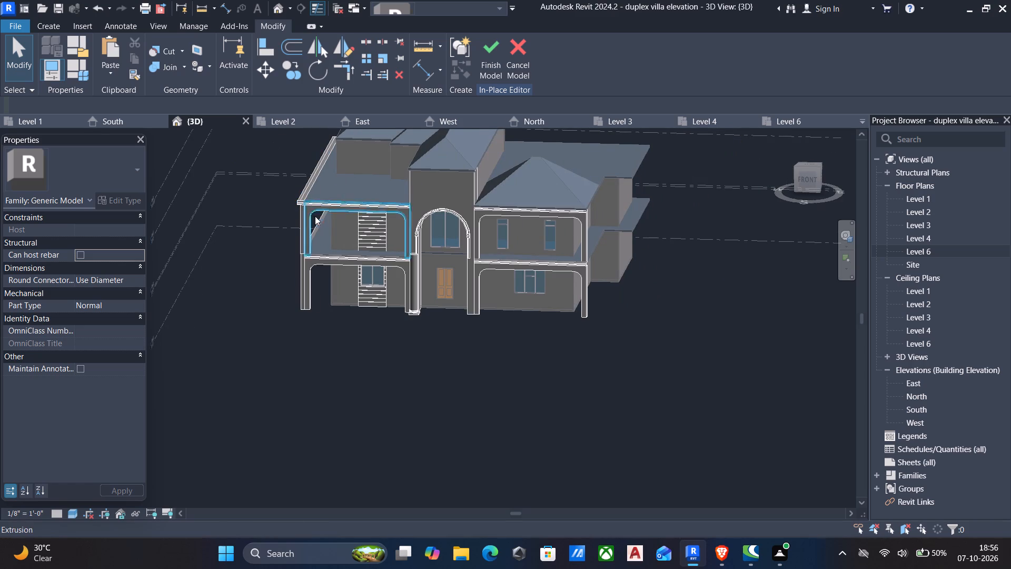
middle_click_drag(335, 248, 388, 227, "shift")
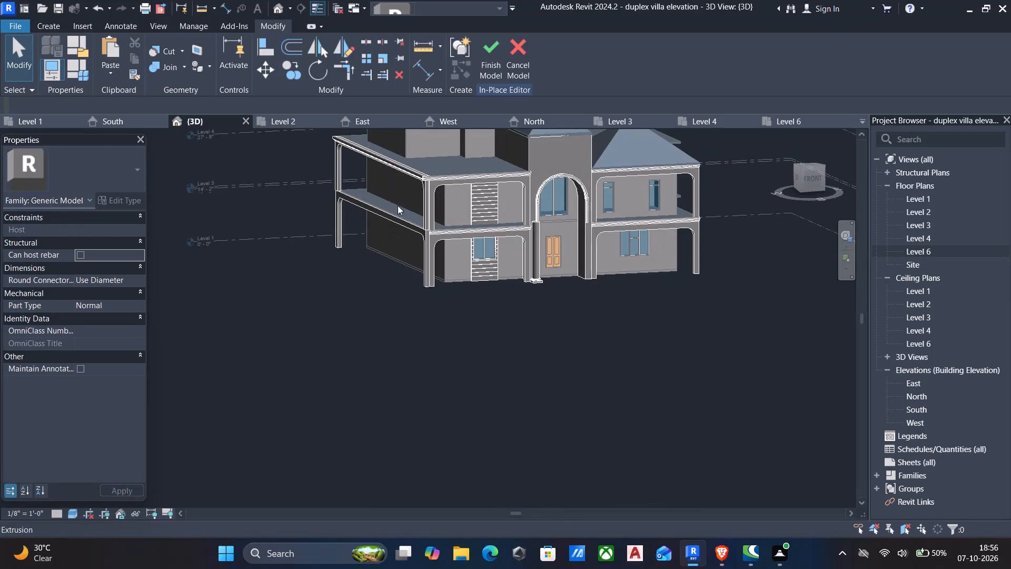
scroll(433, 212, "up", 9)
scroll(378, 239, "down", 5)
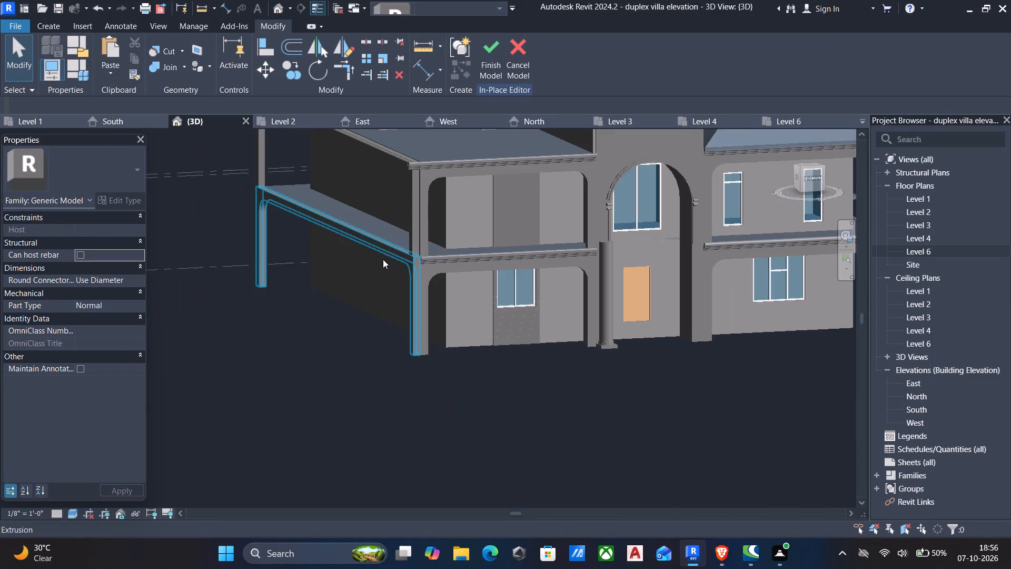
scroll(386, 250, "down", 4)
middle_click_drag(386, 254, 375, 310)
scroll(375, 310, "up", 6)
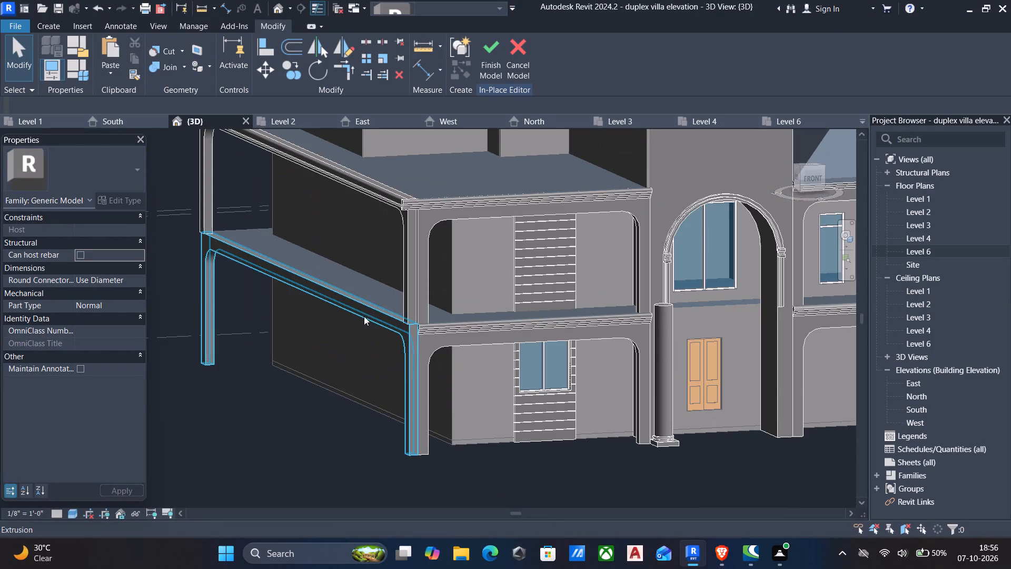
scroll(392, 199, "up", 4)
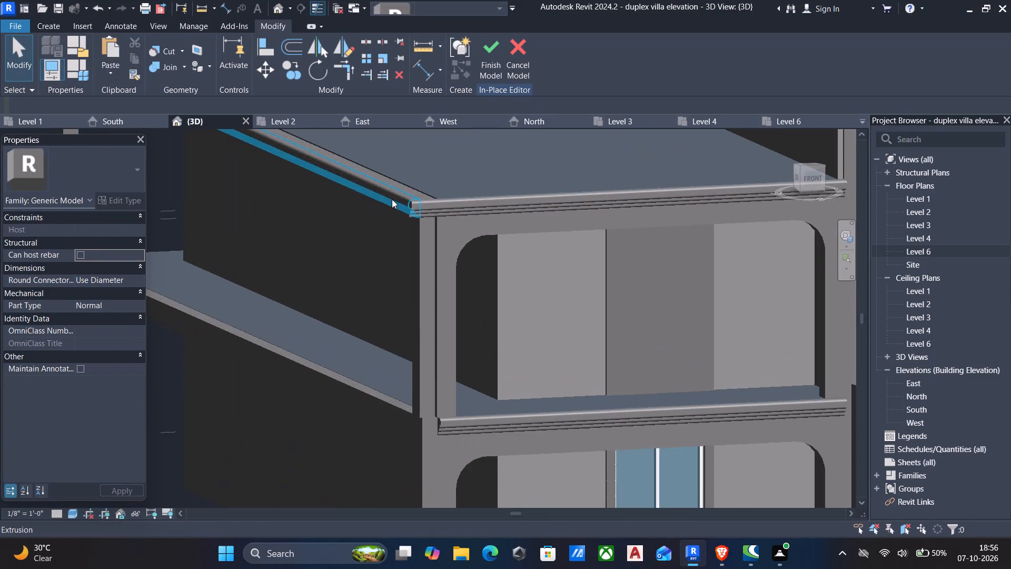
Finish the in-place model containing the frames and cornices.
left_click(392, 199)
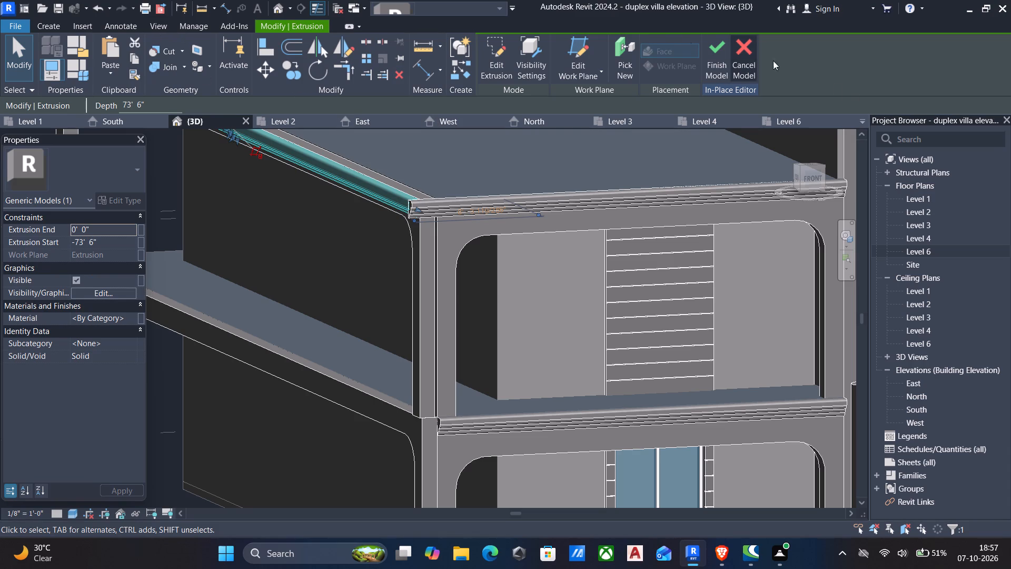
left_click(717, 52)
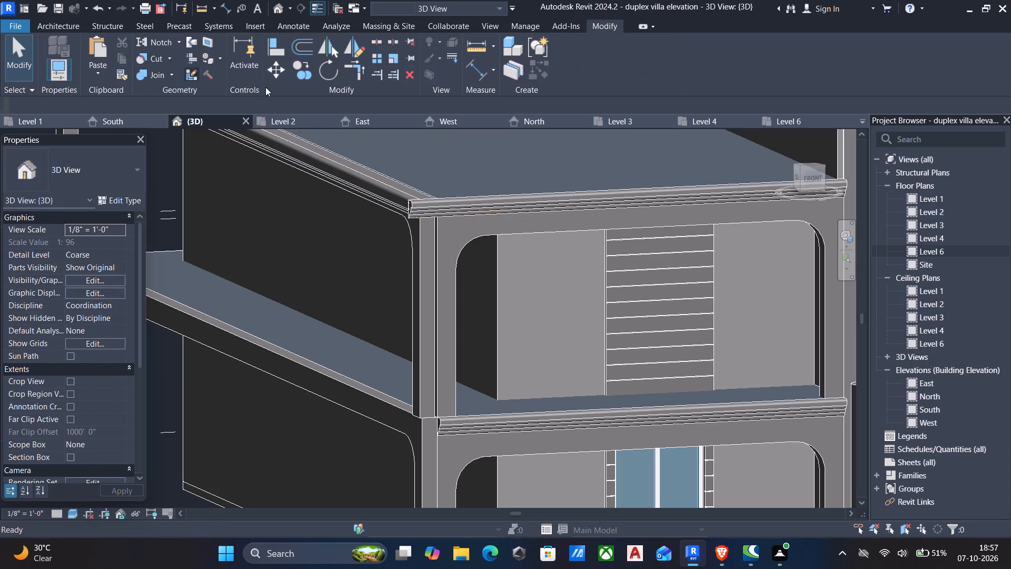
Reopen the frame model for in-place editing and paste a copy of the Level 4 left cornice aligned to Level 1.
left_click(338, 169)
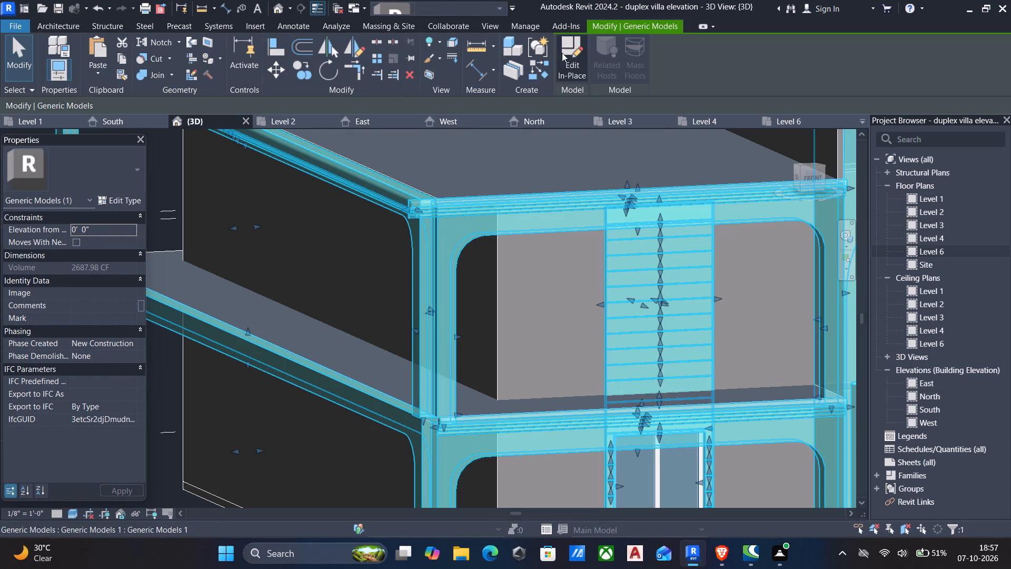
left_click(562, 53)
left_click(348, 181)
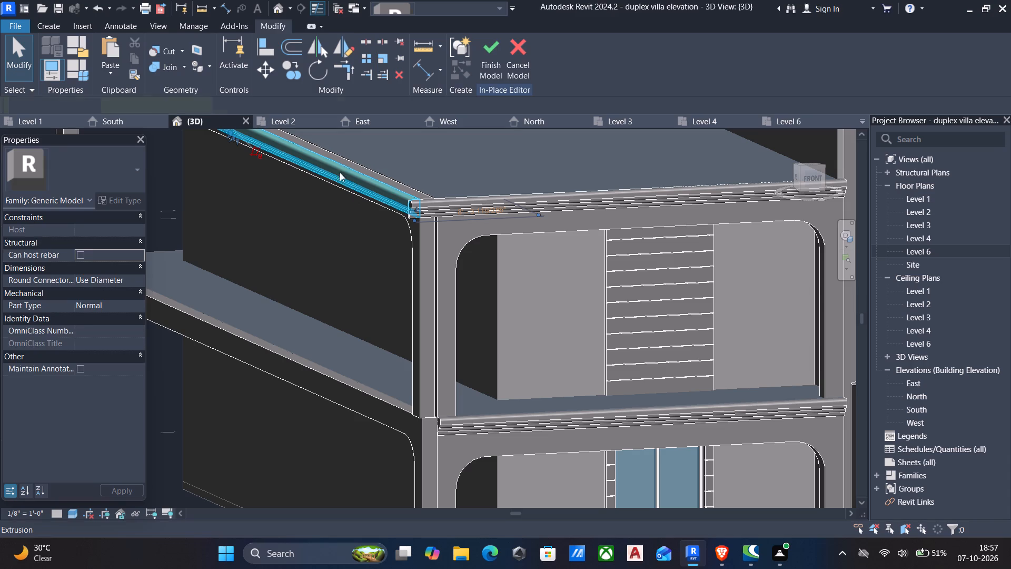
left_click(132, 64)
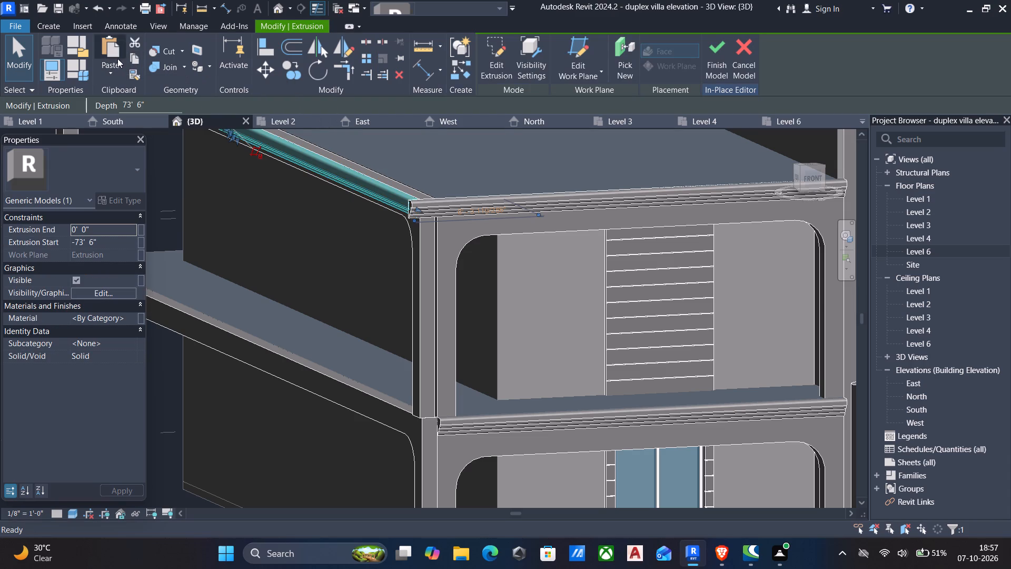
left_click(129, 55)
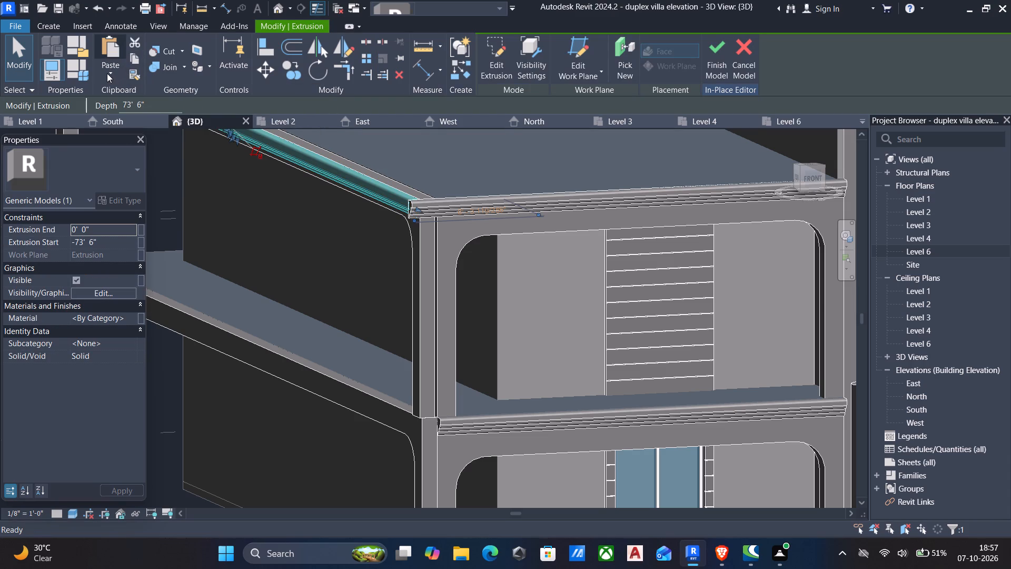
left_click(107, 73)
left_click(157, 116)
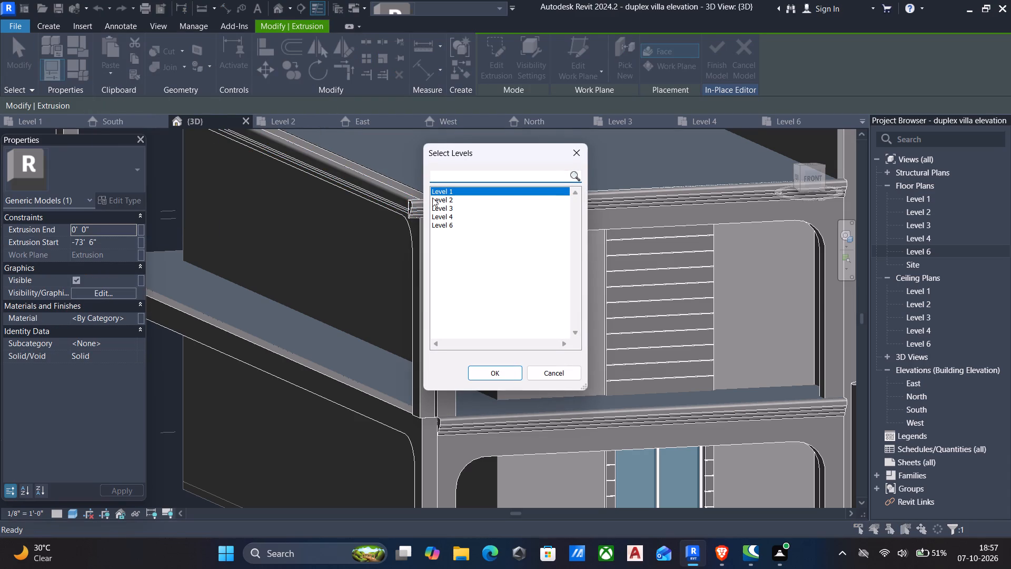
left_click(493, 372)
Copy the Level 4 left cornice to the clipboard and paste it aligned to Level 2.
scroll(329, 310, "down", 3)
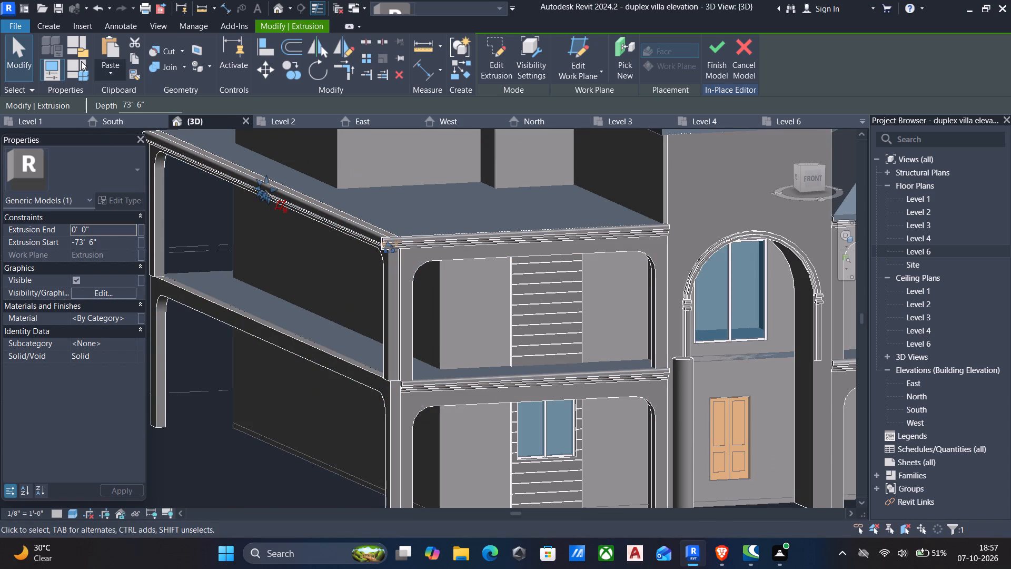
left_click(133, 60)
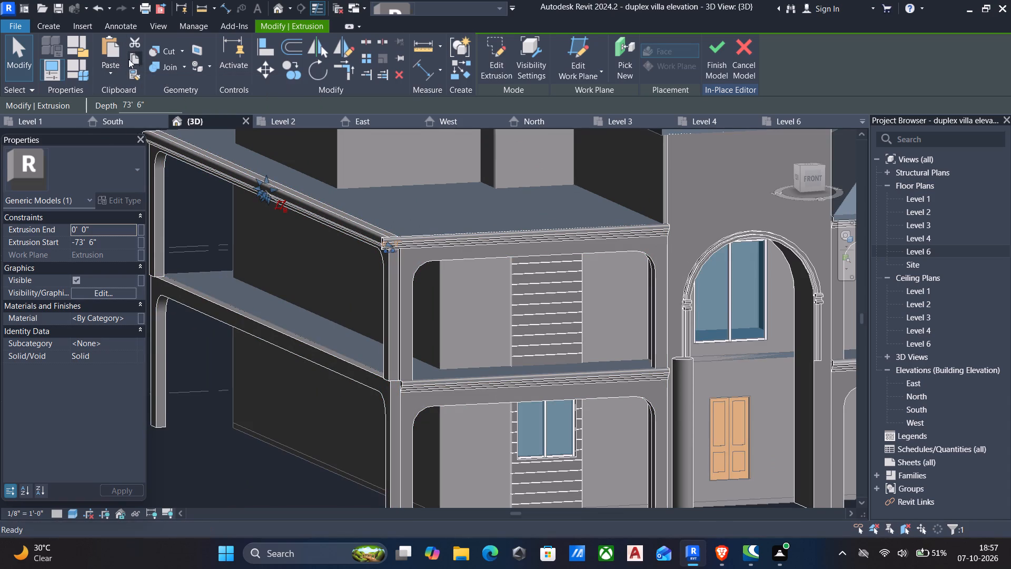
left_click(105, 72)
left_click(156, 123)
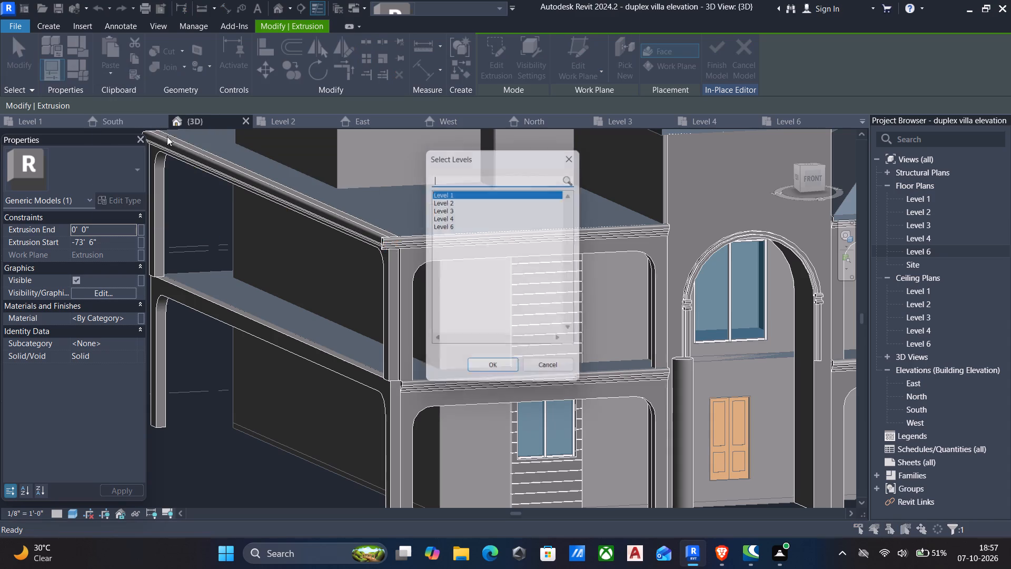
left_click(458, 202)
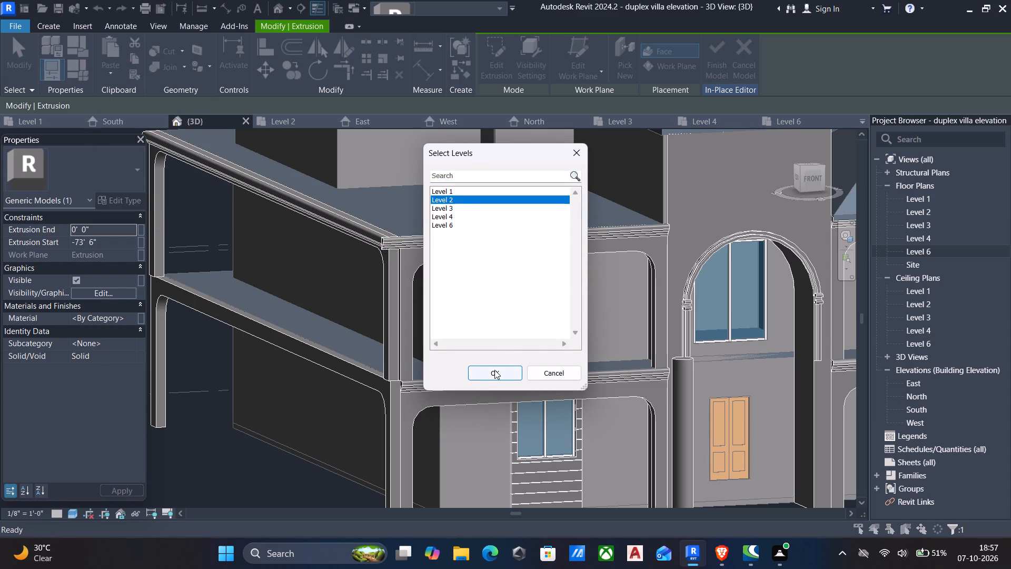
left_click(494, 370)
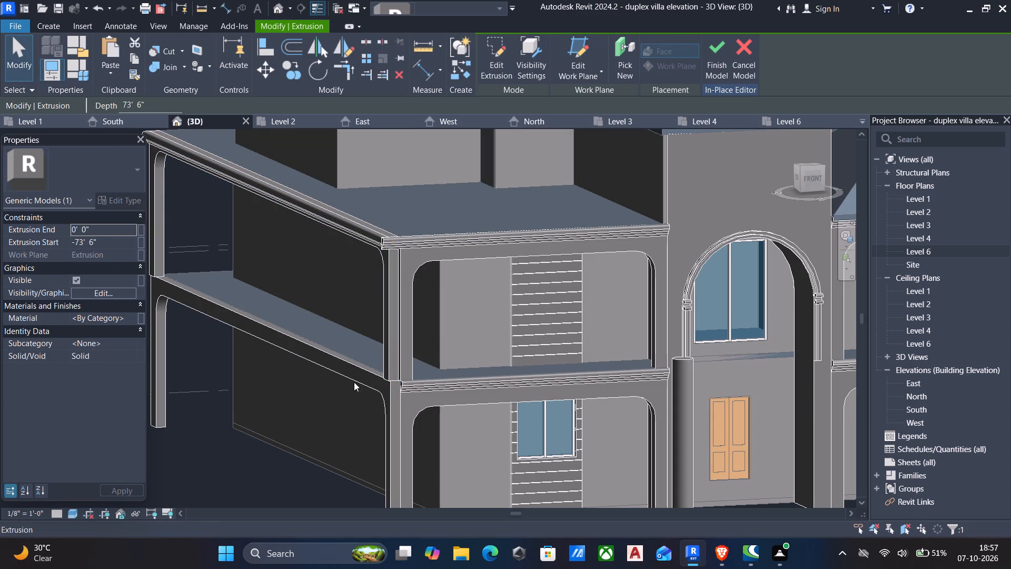
Paste another copy of the left cornice aligned to Level 1.
scroll(418, 264, "down", 5)
scroll(418, 272, "up", 3)
scroll(402, 263, "down", 4)
middle_click_drag(409, 288, 439, 336)
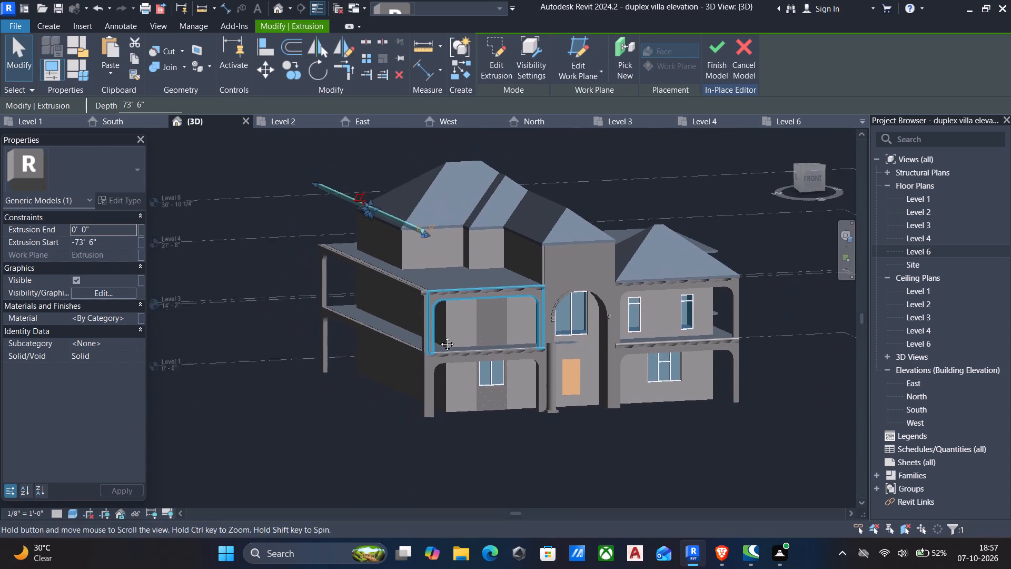
middle_click_drag(439, 336, 441, 338)
scroll(442, 337, "up", 1)
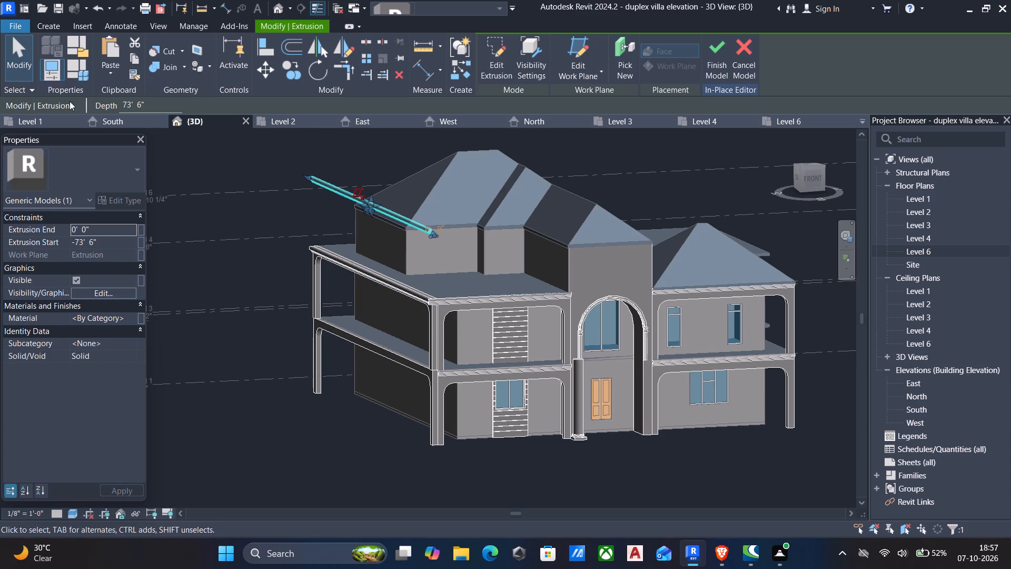
left_click(111, 73)
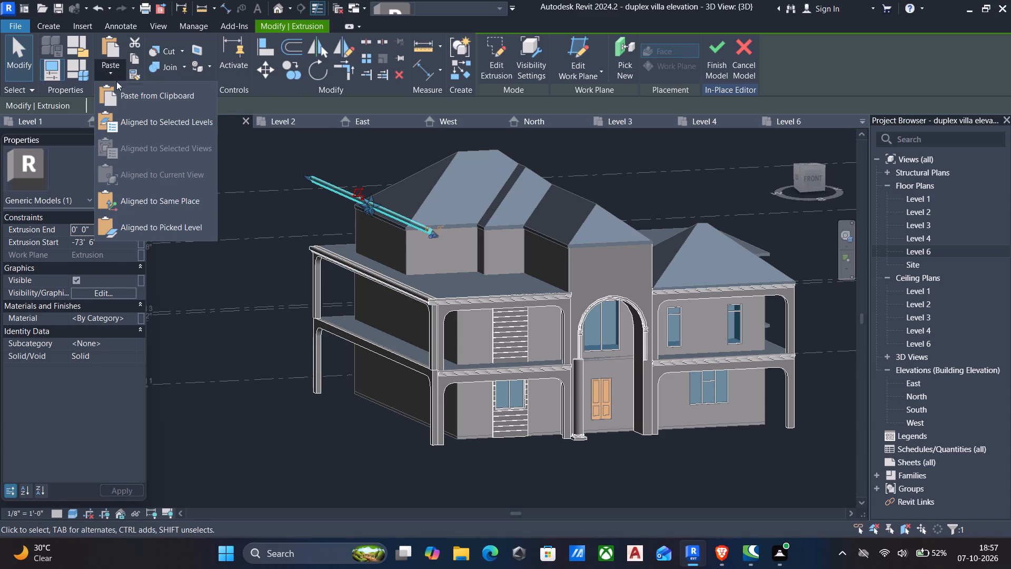
left_click(144, 114)
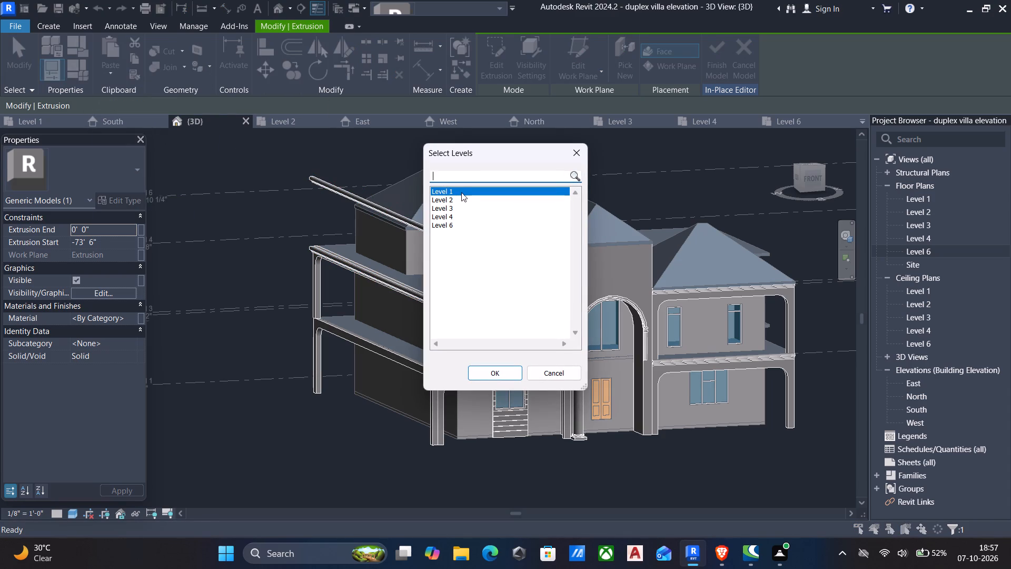
double_click(461, 192)
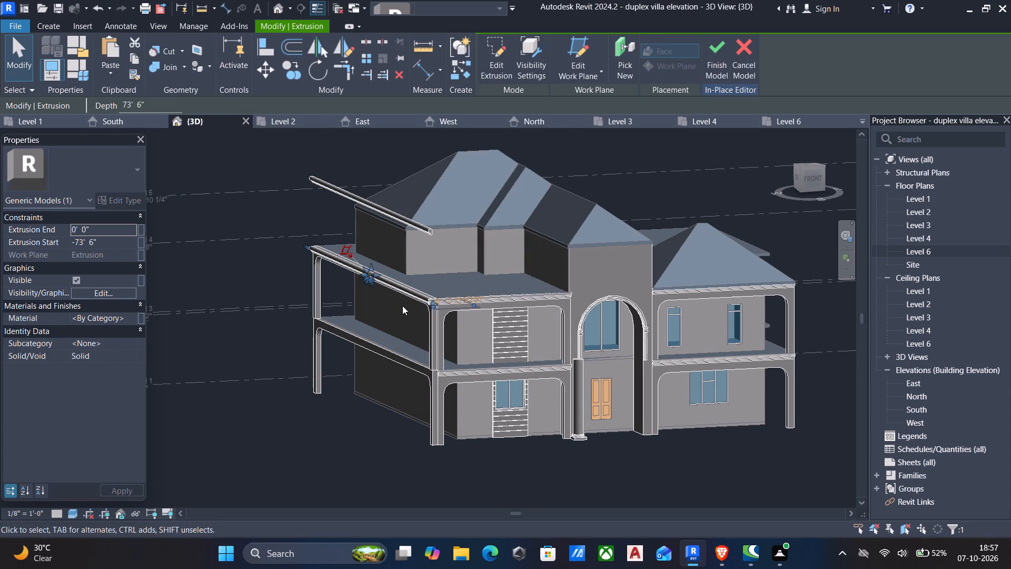
Examine where the pasted cornice copies sit relative to the levels in the North elevation.
double_click(931, 396)
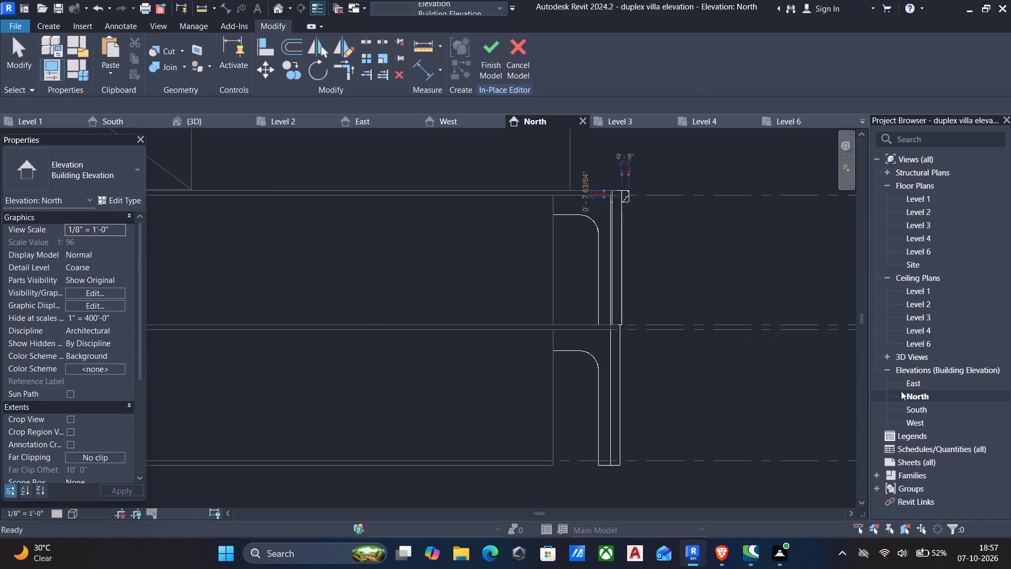
scroll(392, 310, "down", 5)
scroll(417, 331, "up", 1)
scroll(418, 331, "down", 4)
middle_click_drag(429, 335, 557, 325)
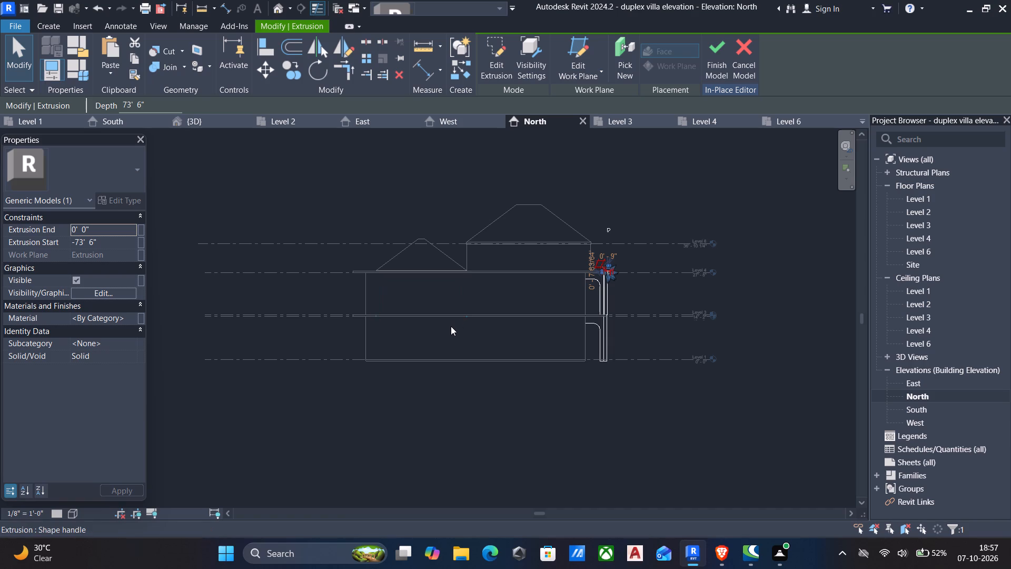
key("Escape")
scroll(555, 285, "down", 4)
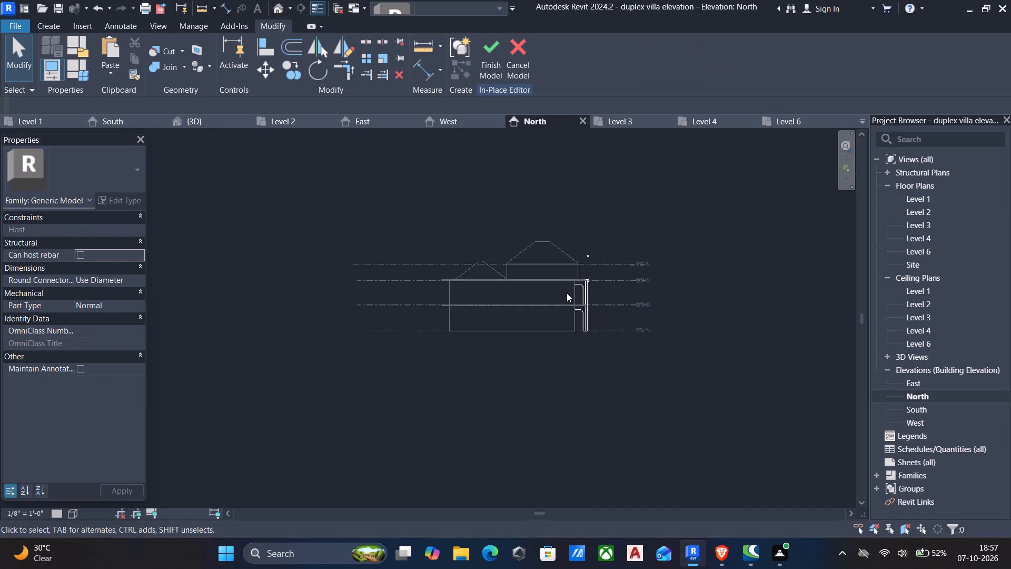
middle_click_drag(572, 295, 486, 303)
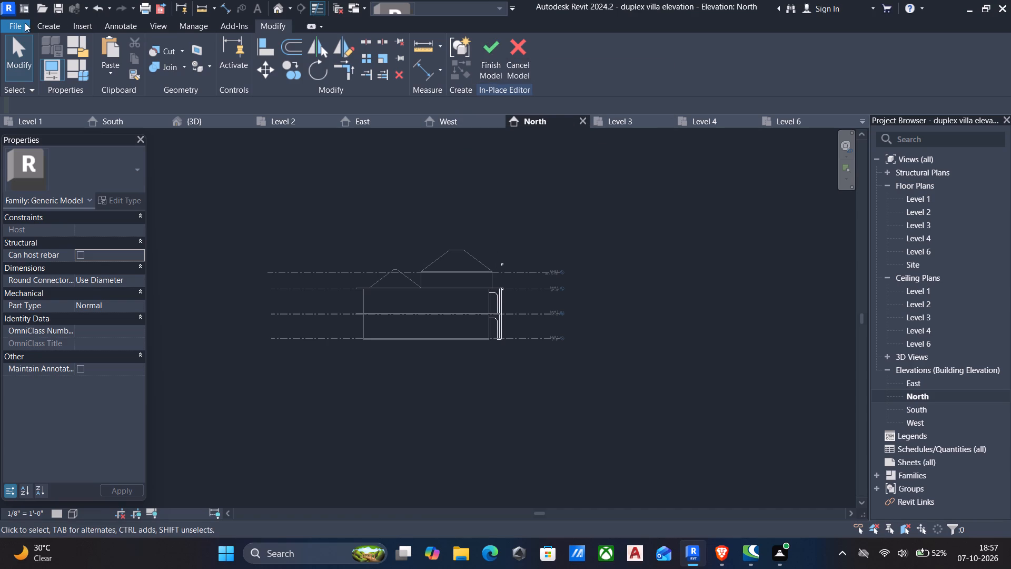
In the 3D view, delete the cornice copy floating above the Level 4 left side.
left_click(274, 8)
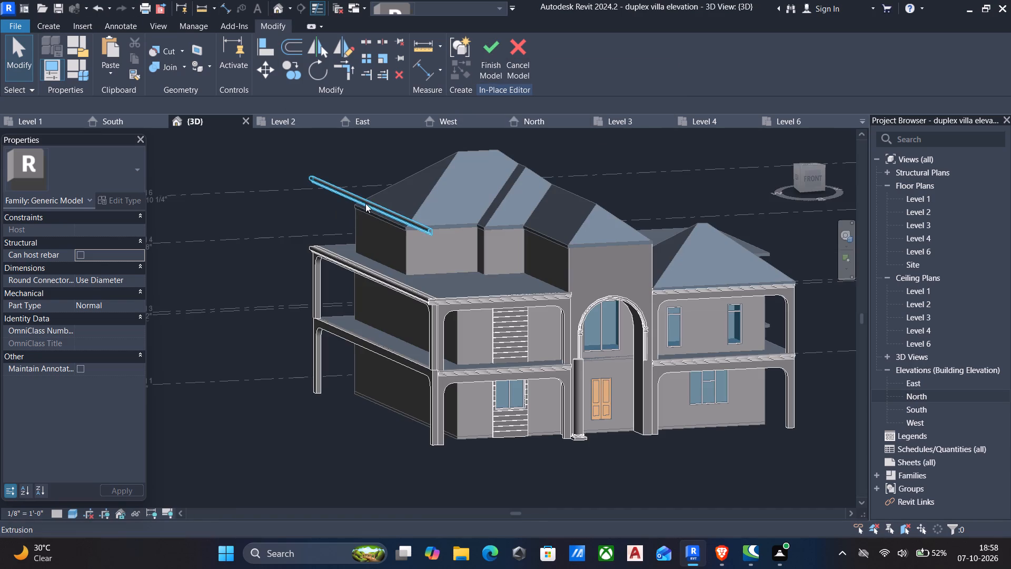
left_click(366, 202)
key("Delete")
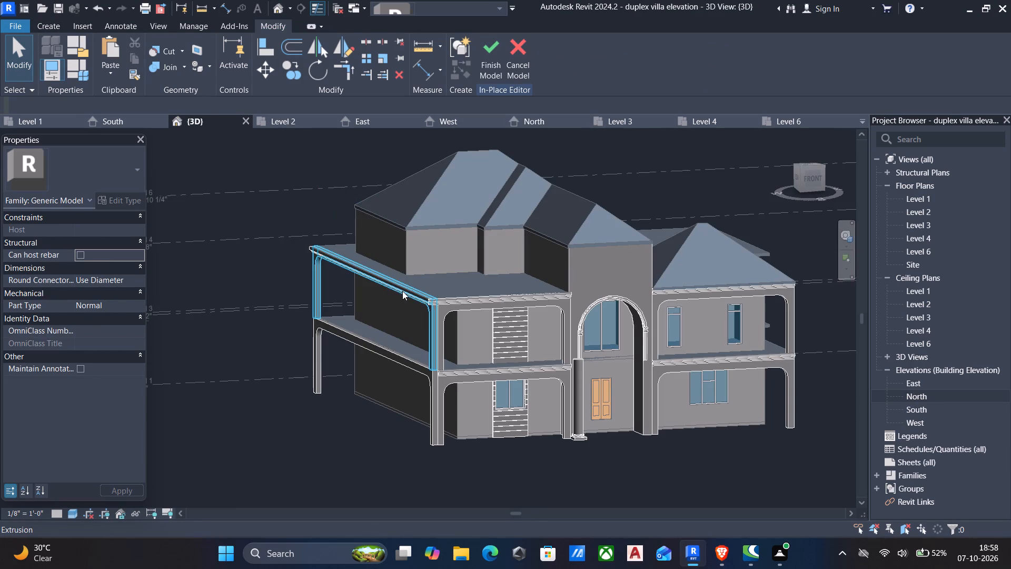
Using the Copy tool in the front view, copy the Level 4 left cornice 14'-0" straight down to the top of the lower floor's front moulding.
left_click(402, 291)
key("c")
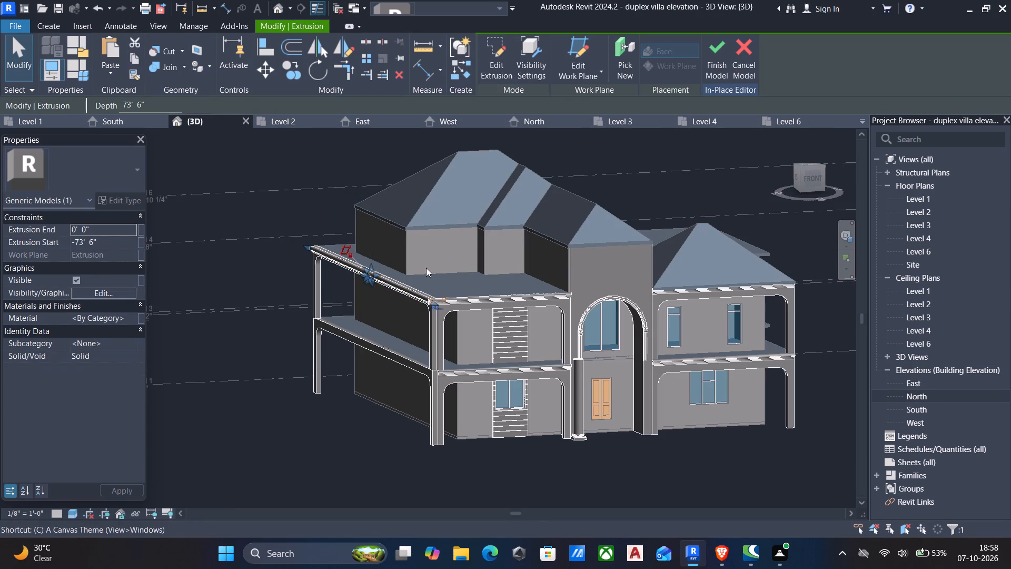
key("o")
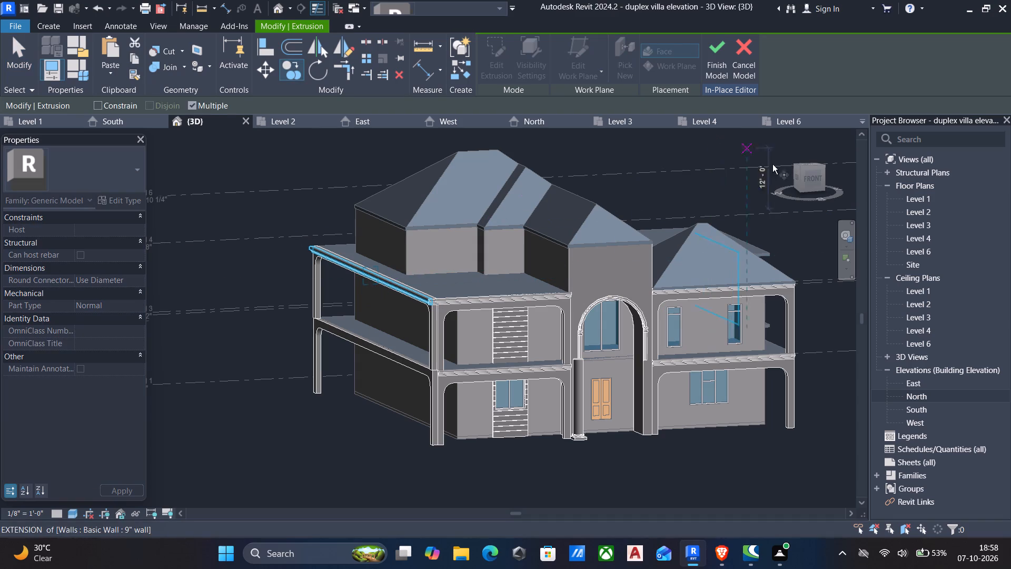
left_click(815, 178)
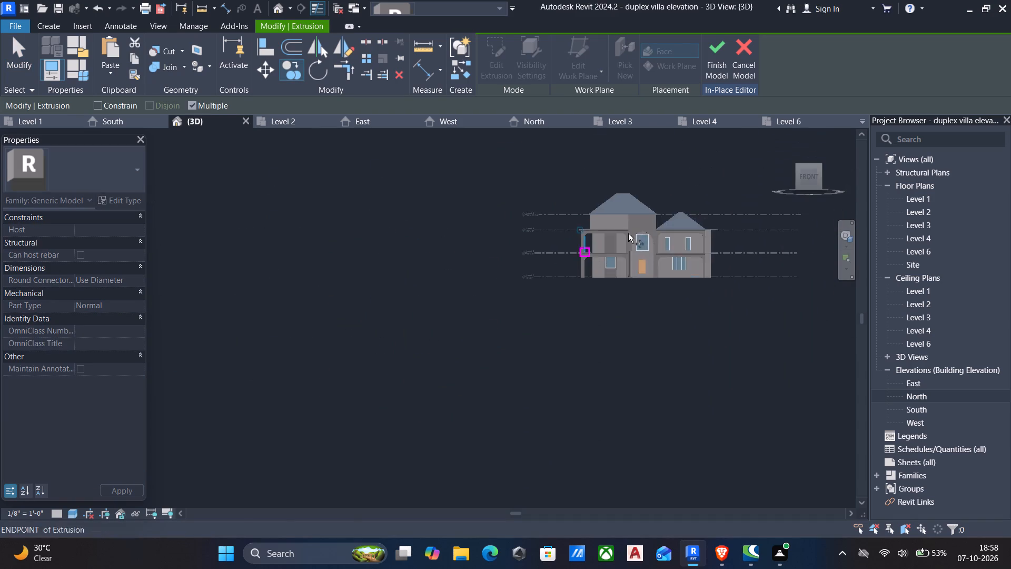
scroll(524, 293, "up", 5)
scroll(317, 395, "up", 5)
middle_click_drag(323, 391, 658, 261)
scroll(313, 199, "up", 2)
middle_click_drag(307, 231, 325, 345)
scroll(375, 211, "up", 4)
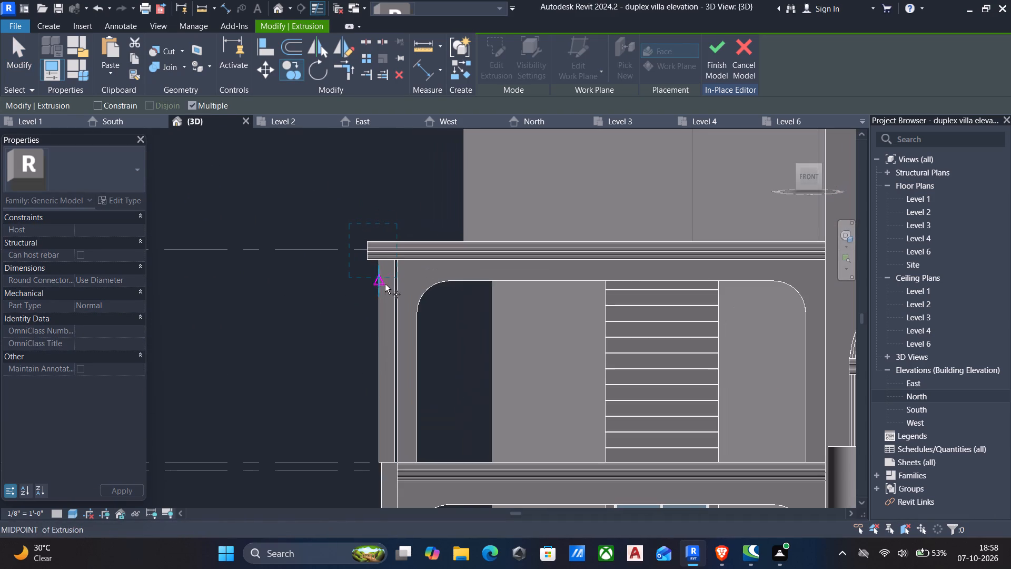
left_click(395, 243)
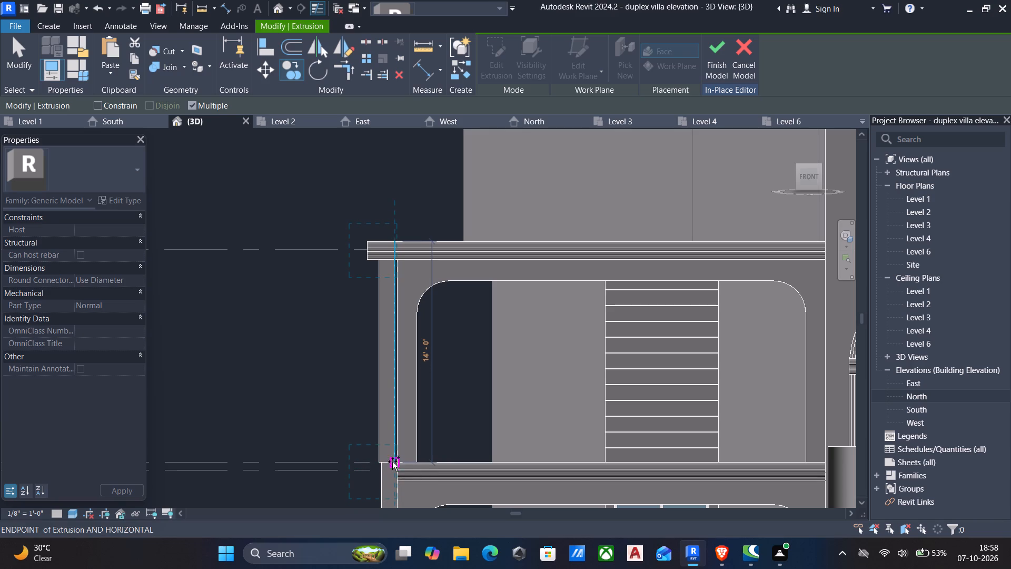
scroll(393, 455, "up", 3)
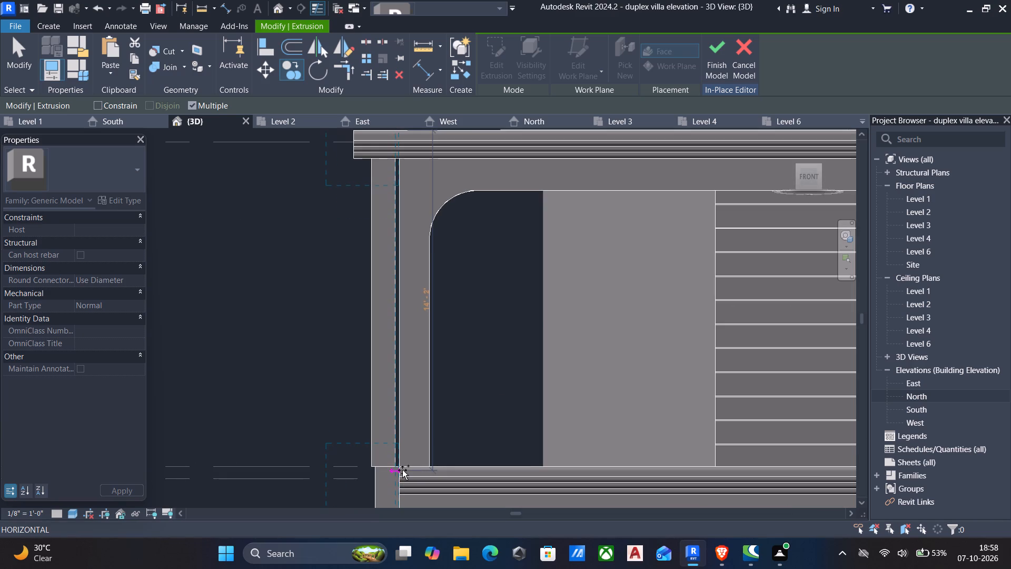
scroll(402, 469, "up", 4)
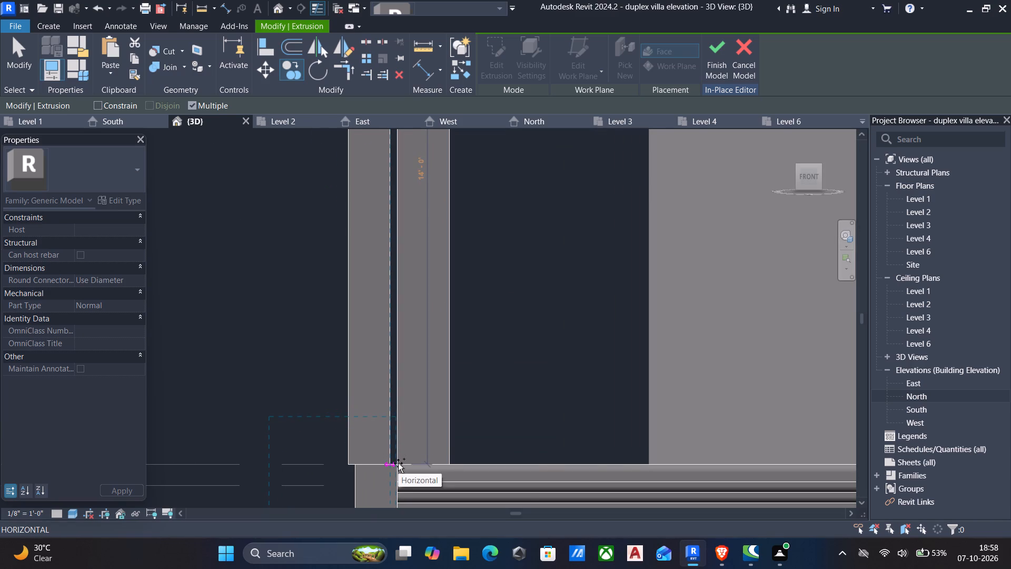
left_click(398, 463)
scroll(385, 457, "down", 4)
key("Escape")
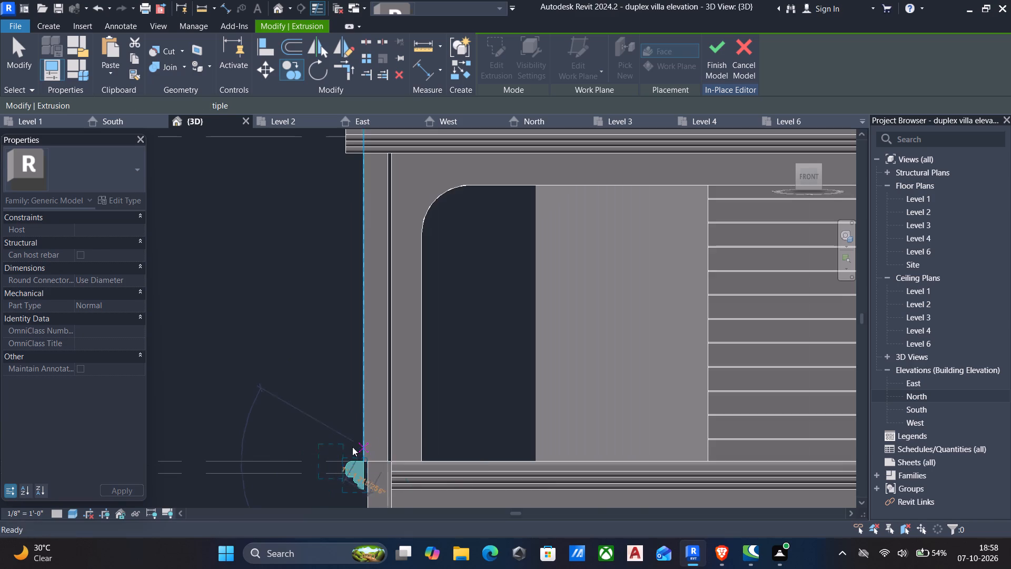
scroll(340, 448, "down", 5)
scroll(338, 453, "up", 5)
scroll(335, 453, "down", 3)
key("Escape")
Examine the copied lower cornice where it meets the corner post and front moulding, from the front and left side.
scroll(320, 445, "down", 4)
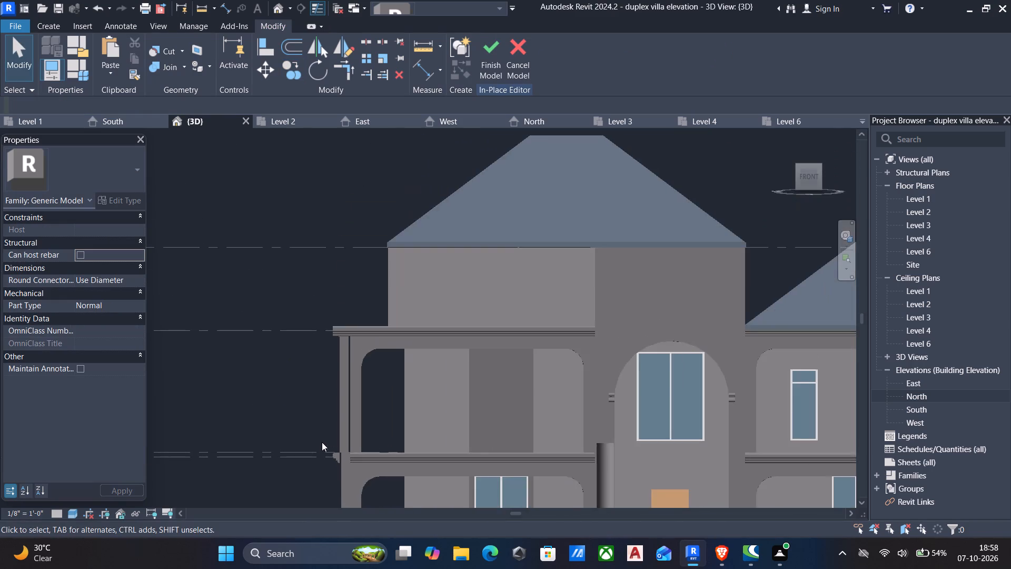
scroll(338, 390, "up", 4)
scroll(310, 445, "down", 1)
middle_click_drag(310, 444, 326, 217)
scroll(348, 303, "up", 4)
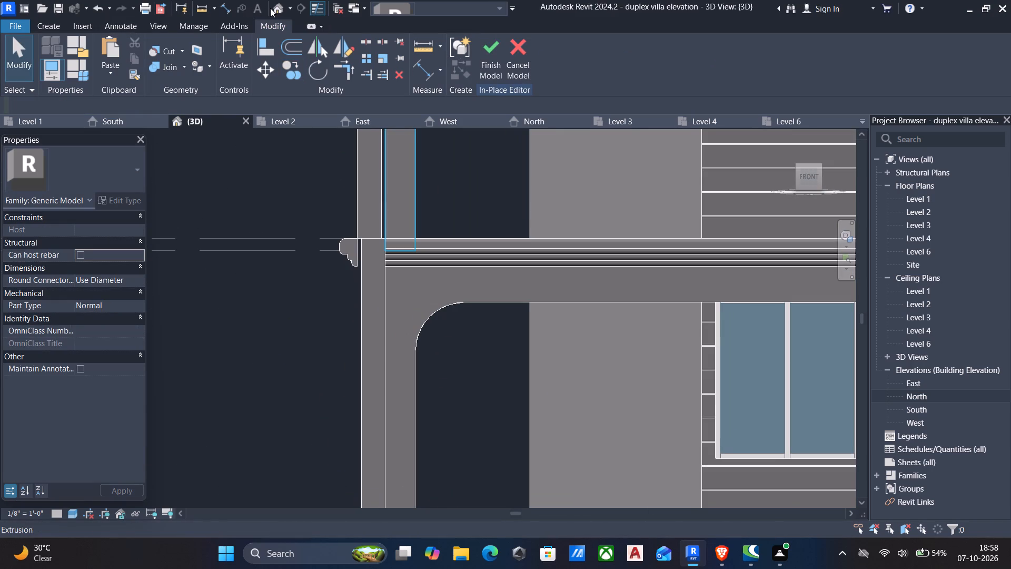
scroll(263, 70, "down", 5)
middle_click_drag(262, 160, 338, 151, "shift")
middle_click_drag(493, 271, 428, 287)
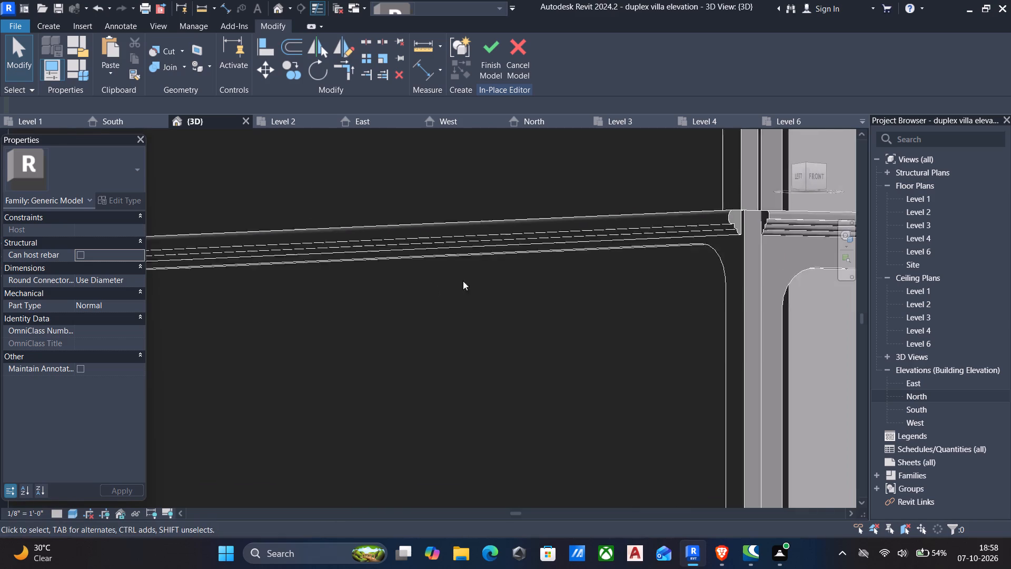
scroll(529, 270, "up", 3)
middle_click_drag(698, 266, 579, 305)
scroll(579, 310, "down", 1)
middle_click_drag(579, 310, 708, 224)
middle_click_drag(624, 331, 688, 341)
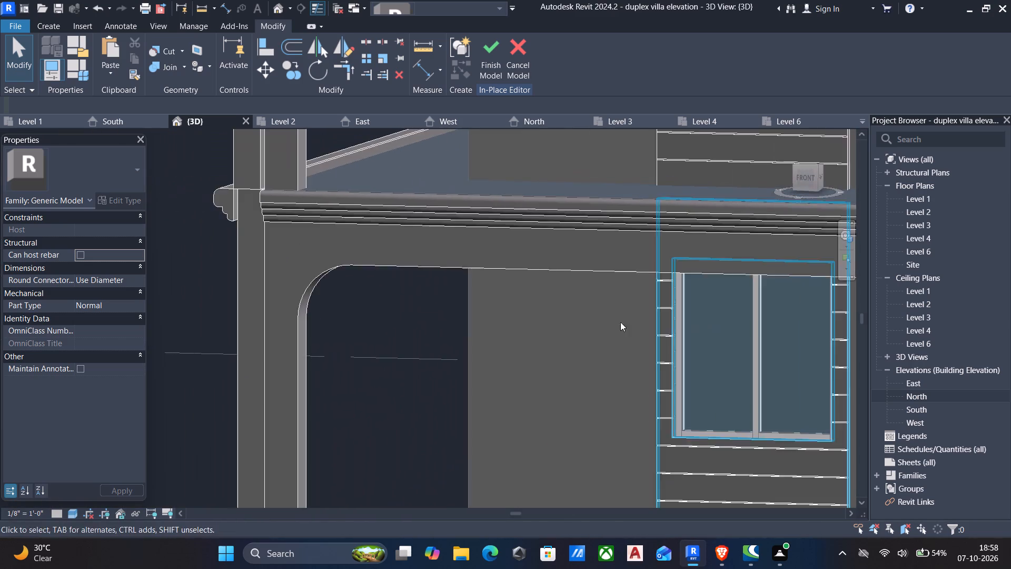
scroll(237, 245, "up", 4)
scroll(234, 246, "down", 3)
middle_click_drag(234, 248, 346, 350)
scroll(354, 338, "down", 1)
middle_click_drag(343, 343, 368, 273, "shift")
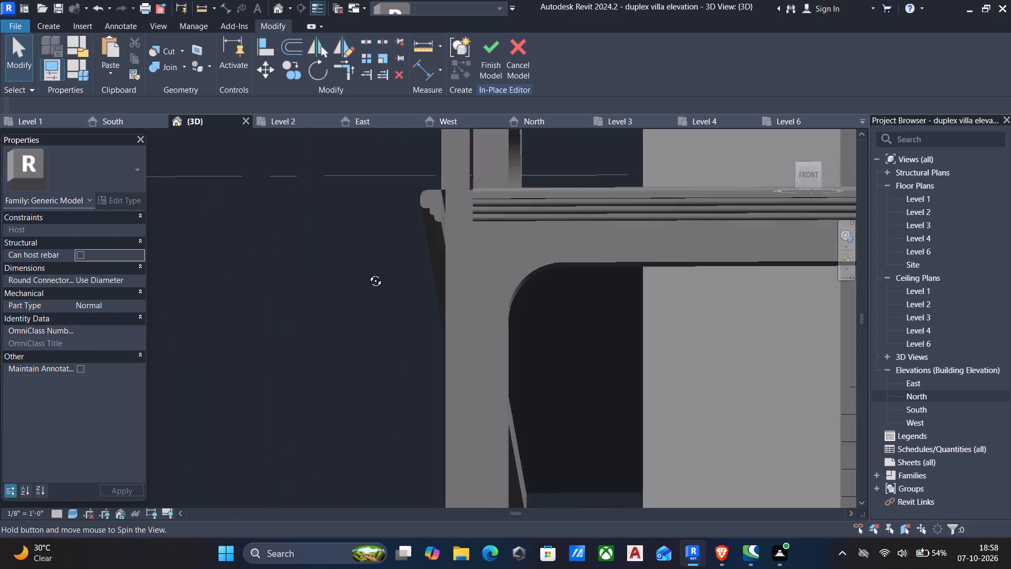
middle_click_drag(368, 273, 361, 267, "shift")
scroll(363, 262, "up", 4)
scroll(370, 251, "down", 3)
middle_click_drag(370, 258, 394, 296)
scroll(523, 273, "up", 4)
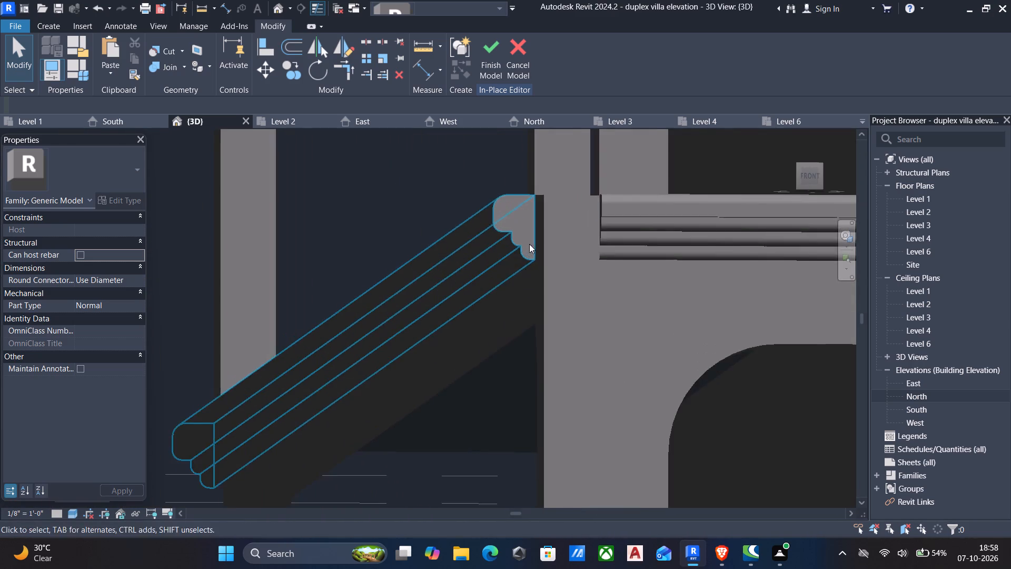
middle_click_drag(510, 282, 497, 323)
scroll(580, 173, "up", 4)
scroll(488, 291, "up", 5)
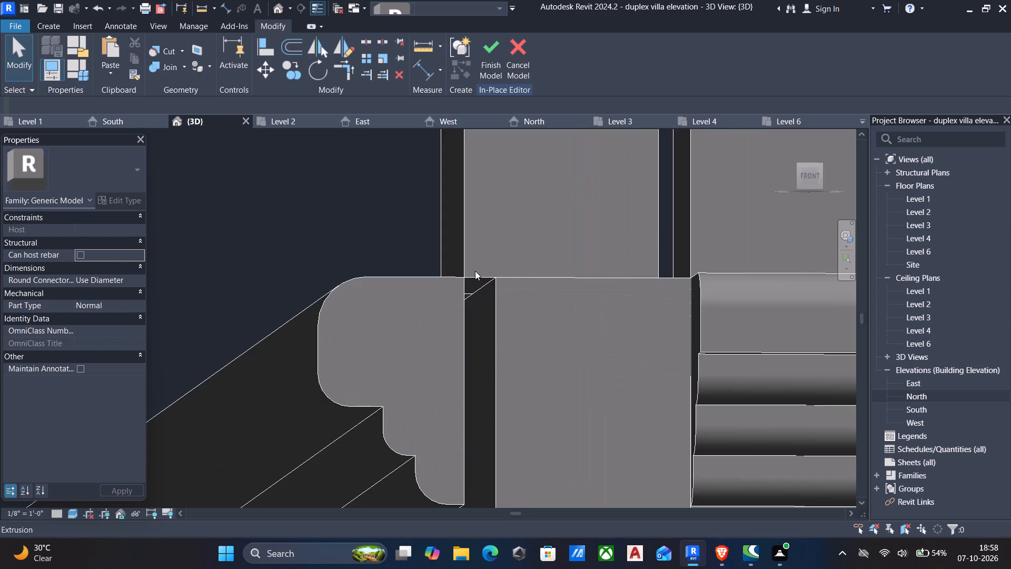
scroll(475, 271, "down", 8)
scroll(512, 401, "down", 12)
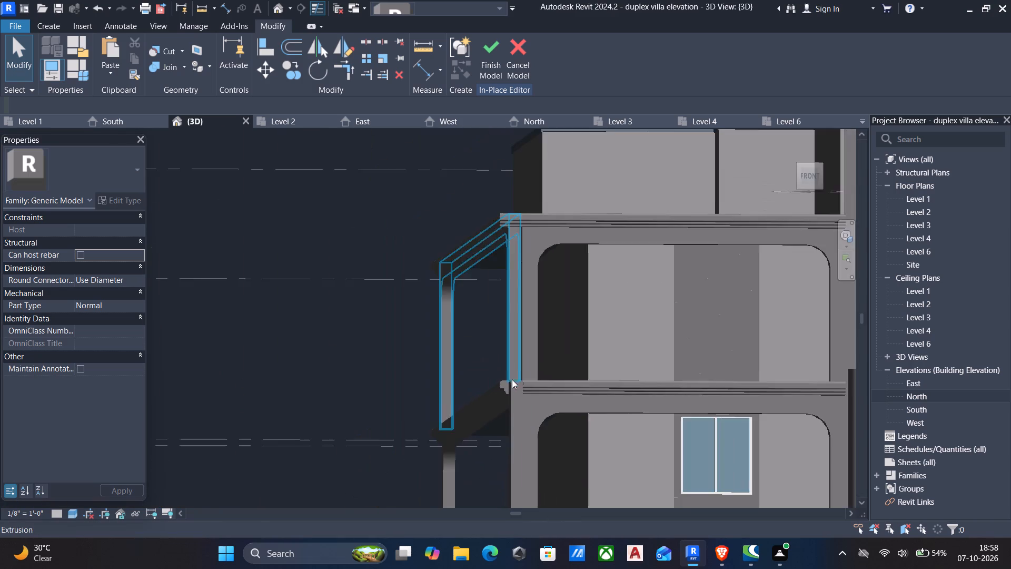
middle_click_drag(506, 396, 569, 423, "shift")
scroll(648, 364, "up", 4)
scroll(650, 362, "down", 3)
middle_click_drag(647, 364, 609, 371)
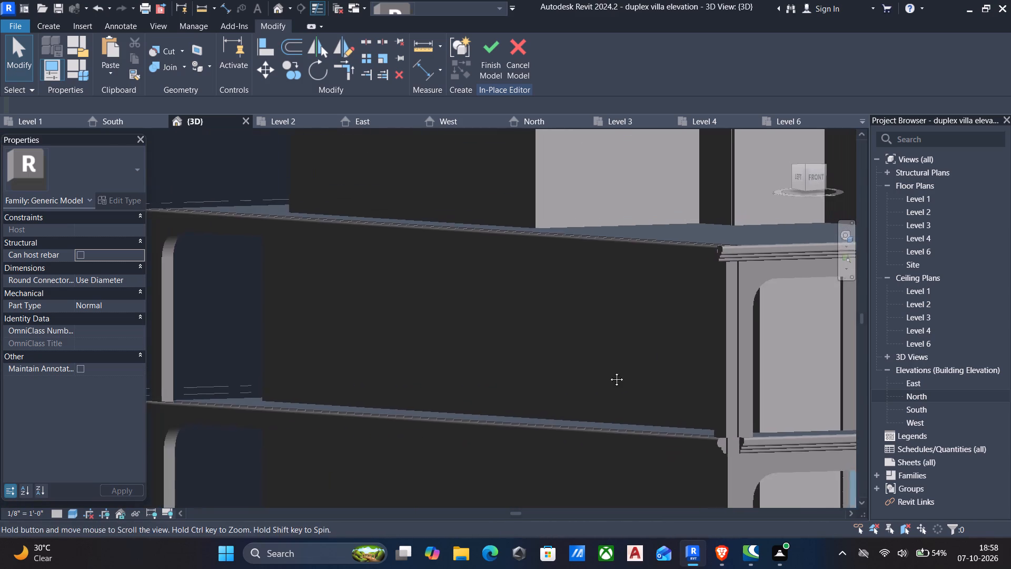
middle_click_drag(609, 371, 579, 370)
Using Align, line up the upper floor's left side frame with the outer face of the lower side frame.
scroll(584, 369, "up", 3)
scroll(750, 376, "up", 5)
middle_click_drag(736, 417, 698, 313)
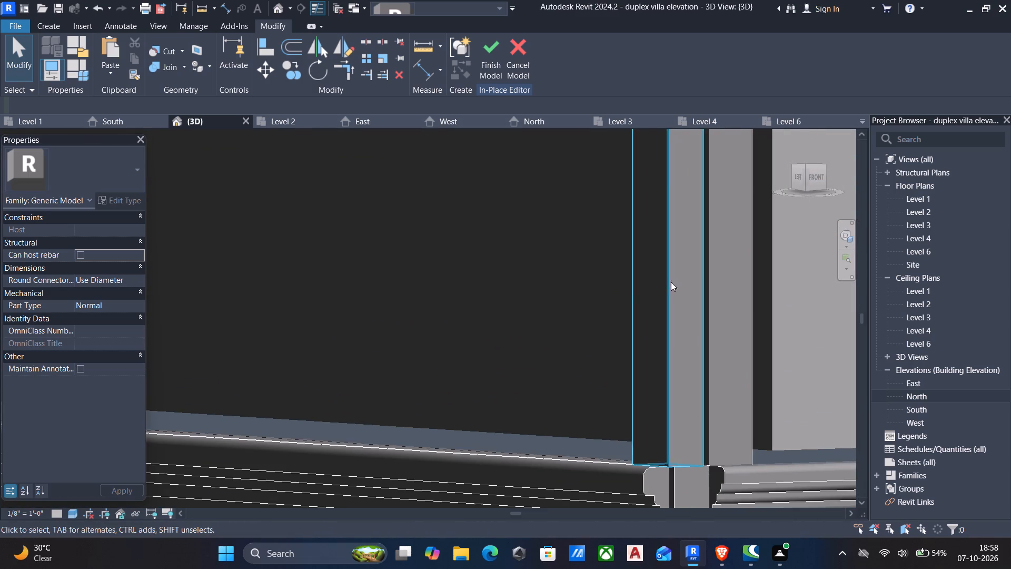
middle_click_drag(626, 389, 592, 257)
key("a")
key("l")
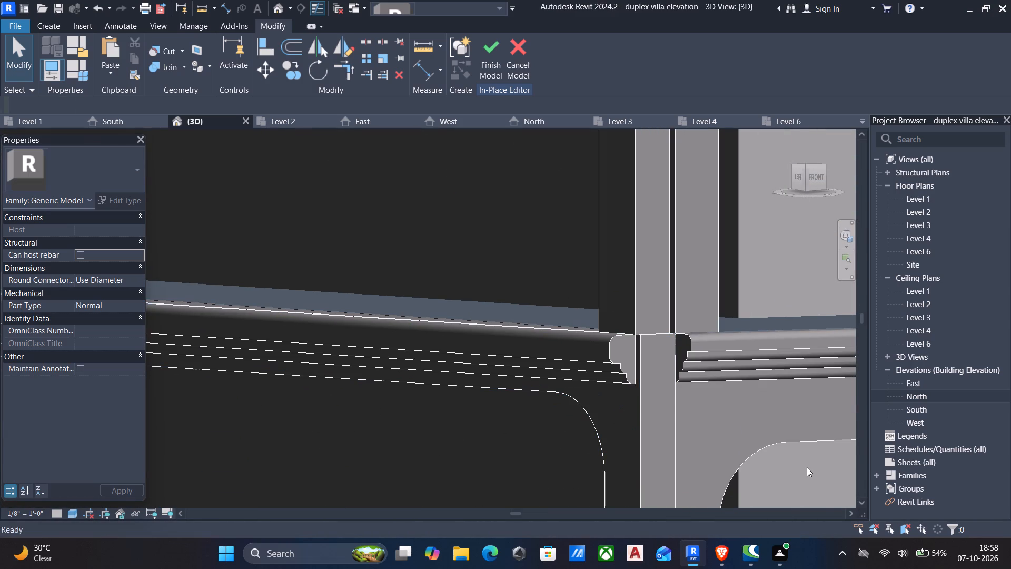
left_click(638, 435)
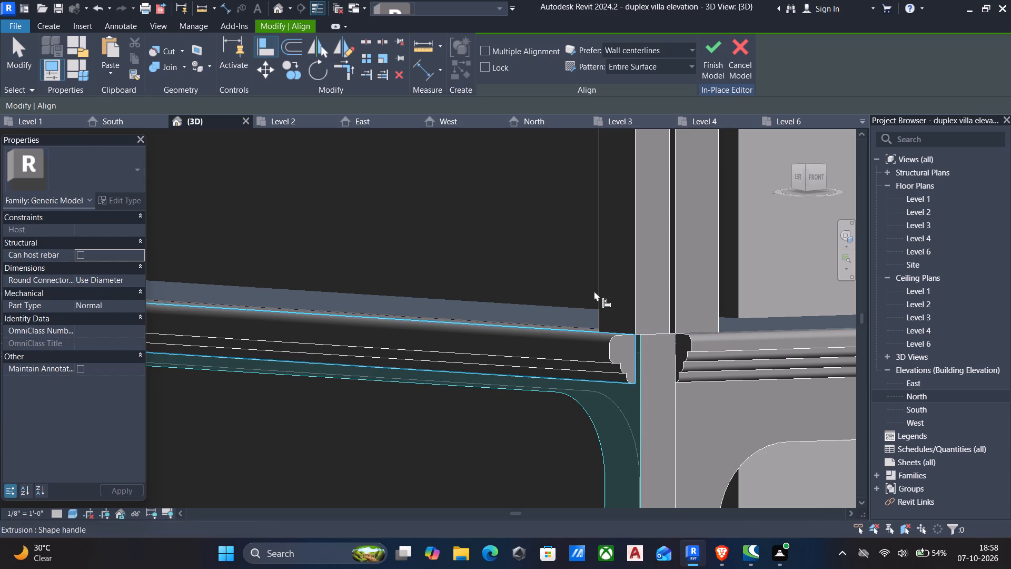
left_click(632, 269)
scroll(627, 290, "down", 5)
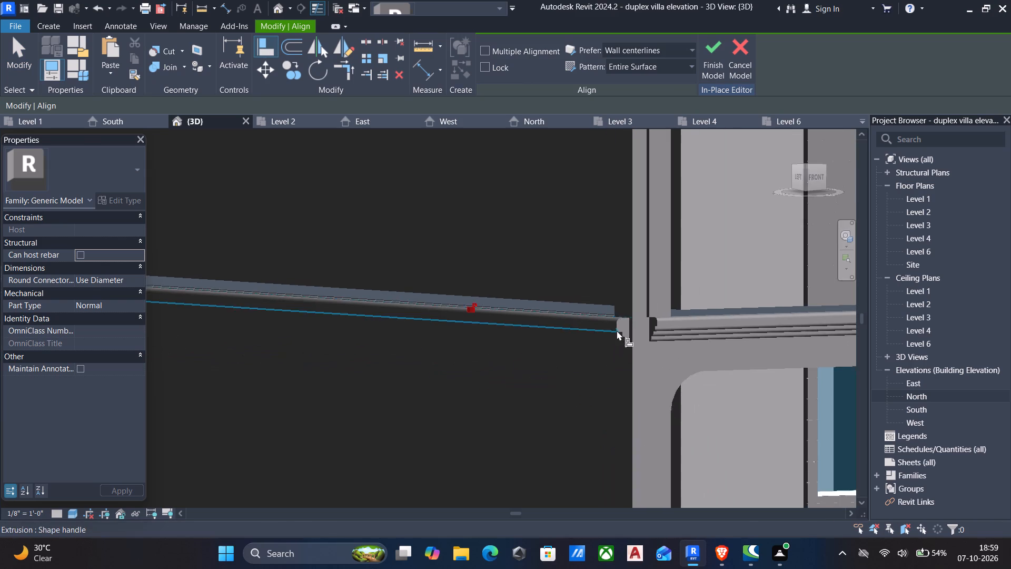
Align the back face of the copied lower left cornice with the outer face of the lower side frame.
scroll(639, 338, "up", 9)
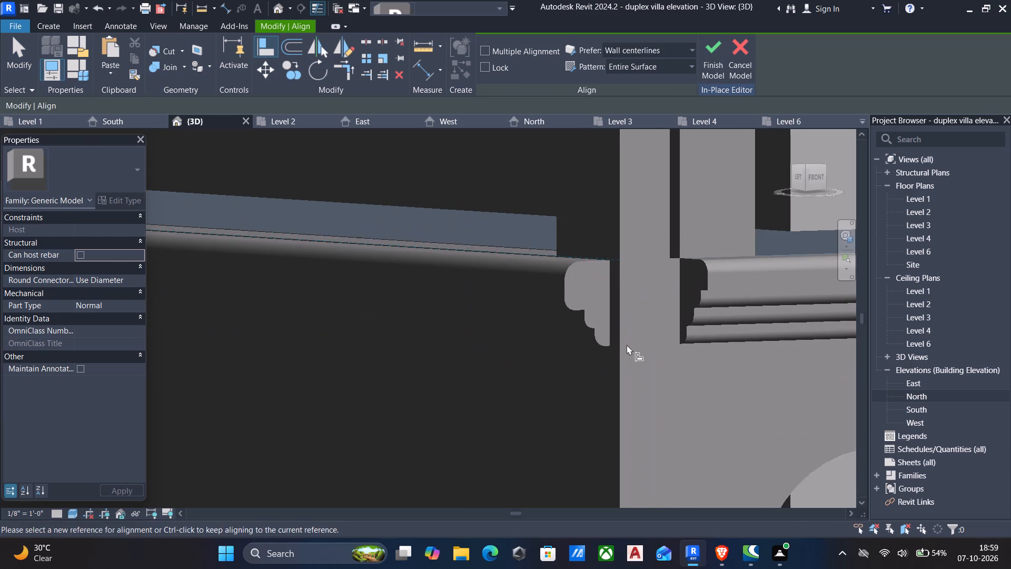
left_click(617, 344)
scroll(614, 338, "down", 4)
middle_click_drag(615, 341, 588, 341, "shift")
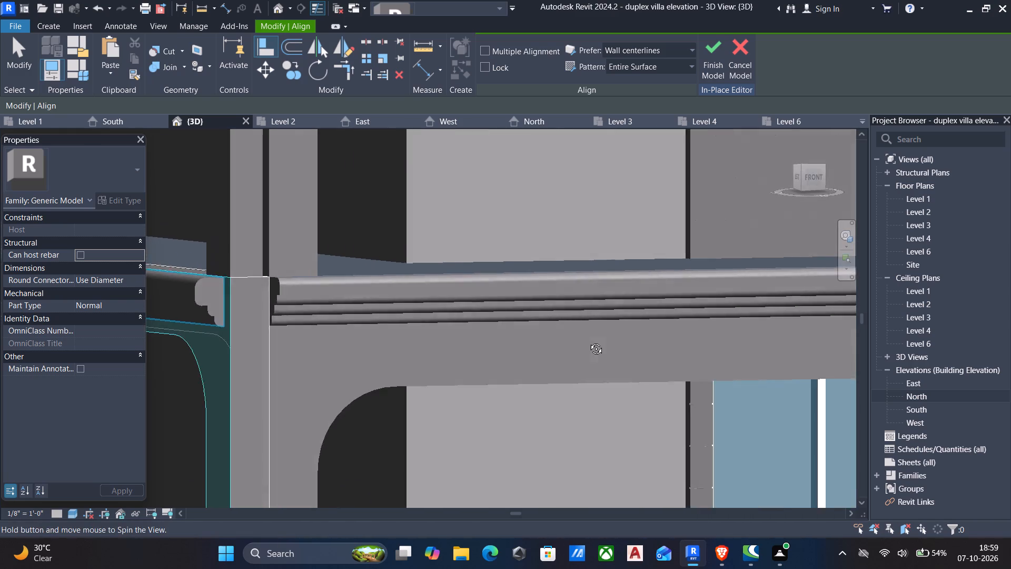
middle_click_drag(588, 341, 586, 340, "shift")
middle_click_drag(588, 338, 839, 321)
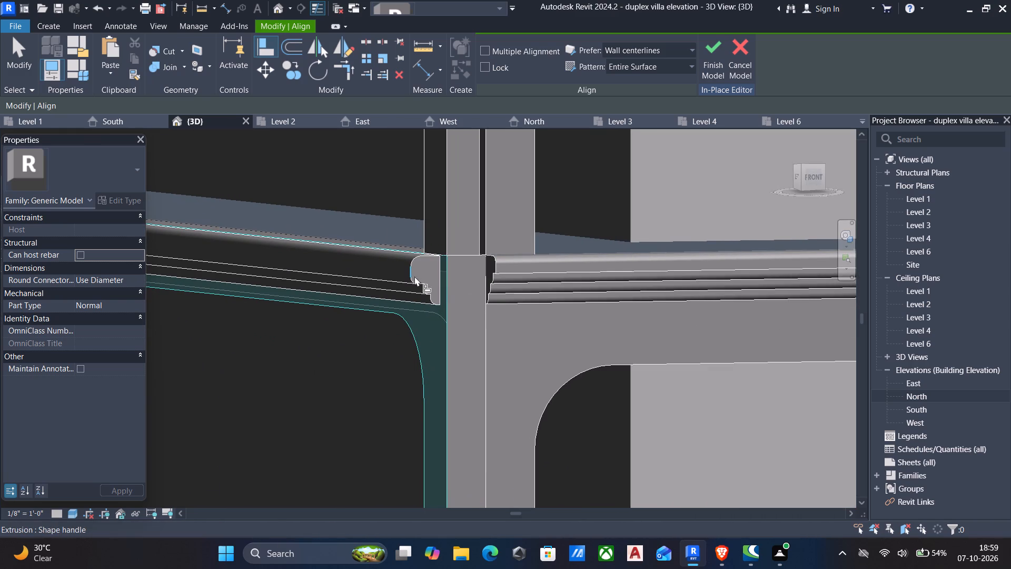
left_click(441, 271)
scroll(454, 284, "down", 4)
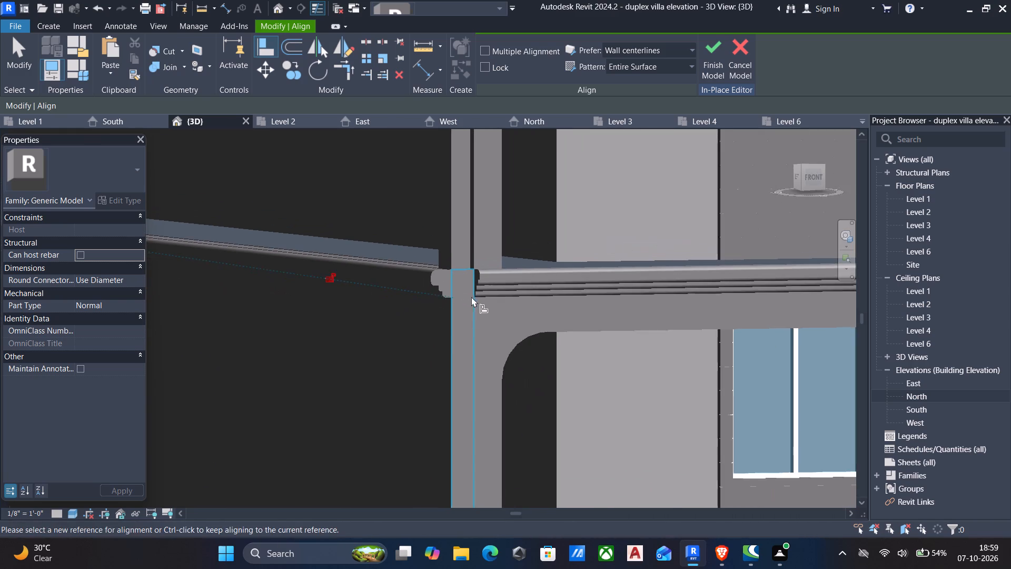
key("Escape")
scroll(437, 290, "down", 4)
key("Escape")
middle_click_drag(439, 299, 458, 298)
scroll(458, 298, "up", 1)
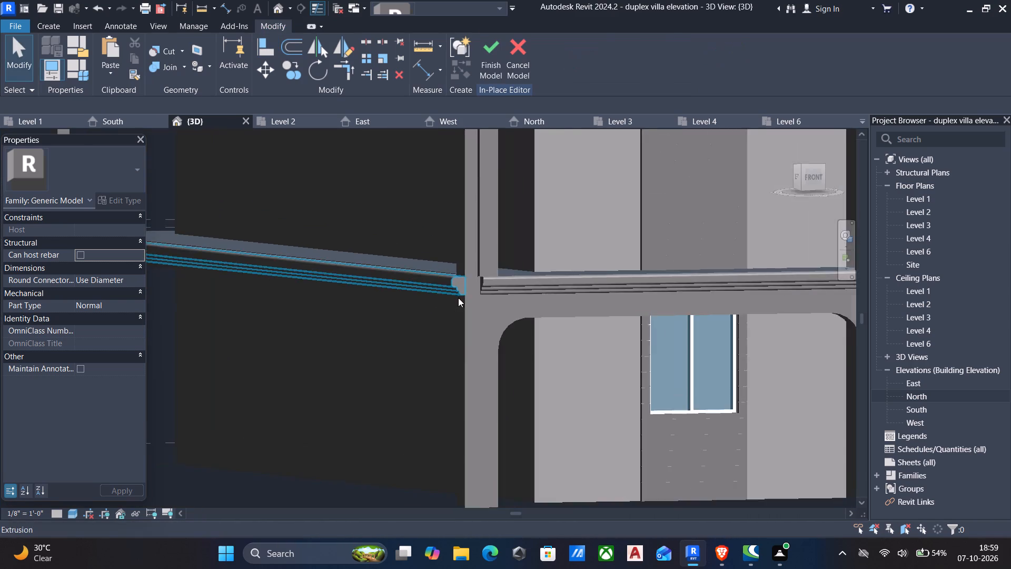
Examine the aligned cornices and frames around the whole villa from the front, left, right and above.
scroll(455, 299, "down", 5)
scroll(445, 317, "up", 1)
scroll(440, 318, "down", 3)
middle_click_drag(437, 321, 381, 342, "shift")
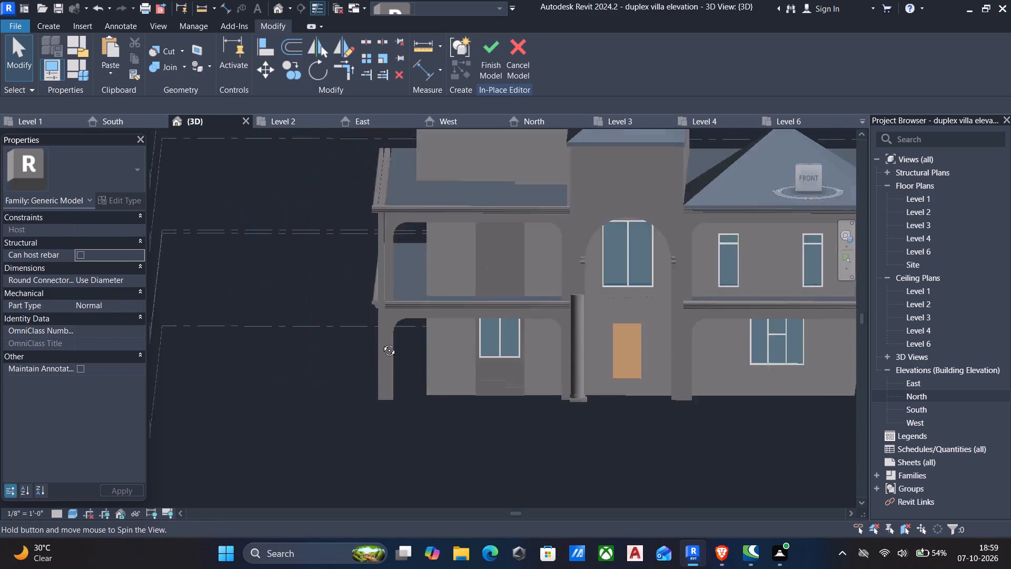
middle_click_drag(381, 342, 295, 338, "shift")
scroll(327, 328, "down", 2)
middle_click_drag(329, 378, 338, 383)
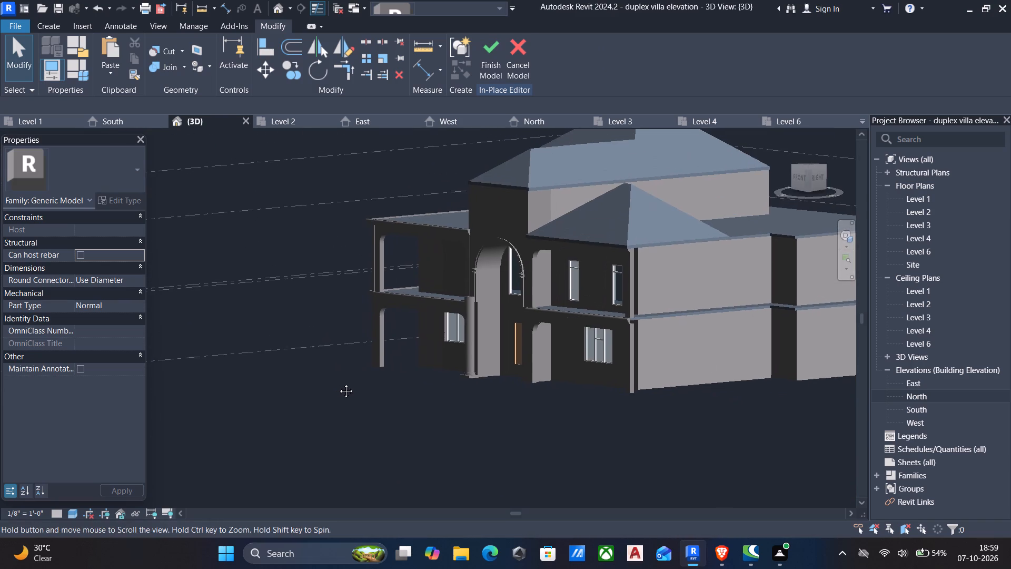
middle_click_drag(338, 383, 339, 383)
middle_click_drag(347, 382, 447, 309, "shift")
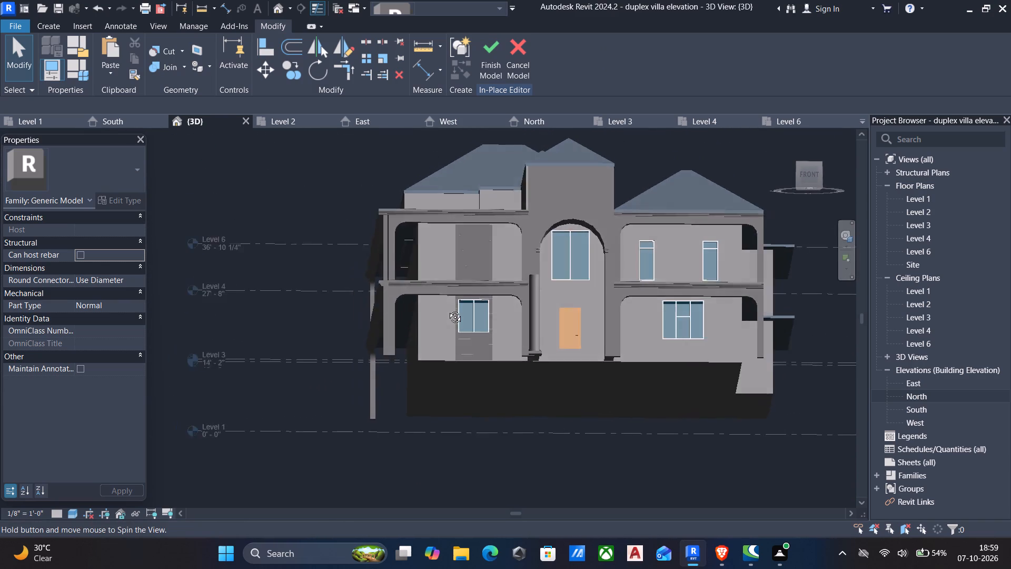
middle_click_drag(447, 309, 437, 309, "shift")
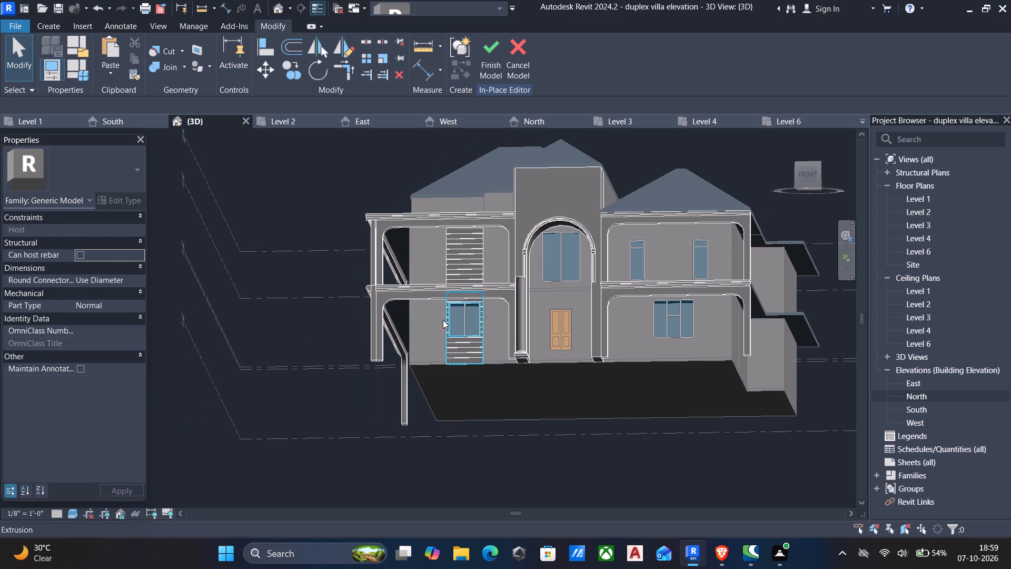
scroll(442, 323, "down", 2)
middle_click_drag(440, 325, 436, 418, "shift")
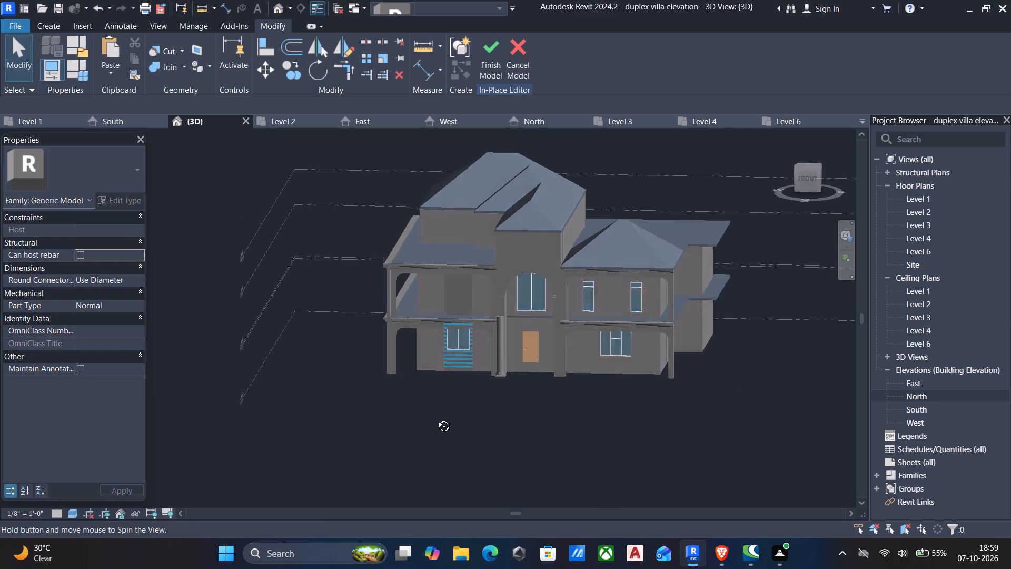
middle_click_drag(436, 418, 428, 420, "shift")
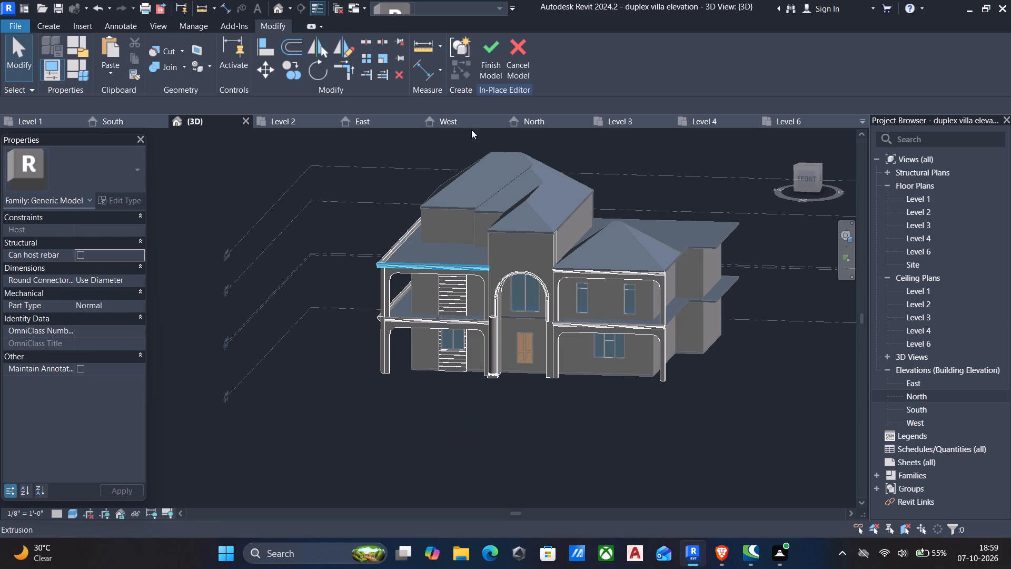
Finish the in-place model, saving the frame and cornice changes.
left_click(492, 48)
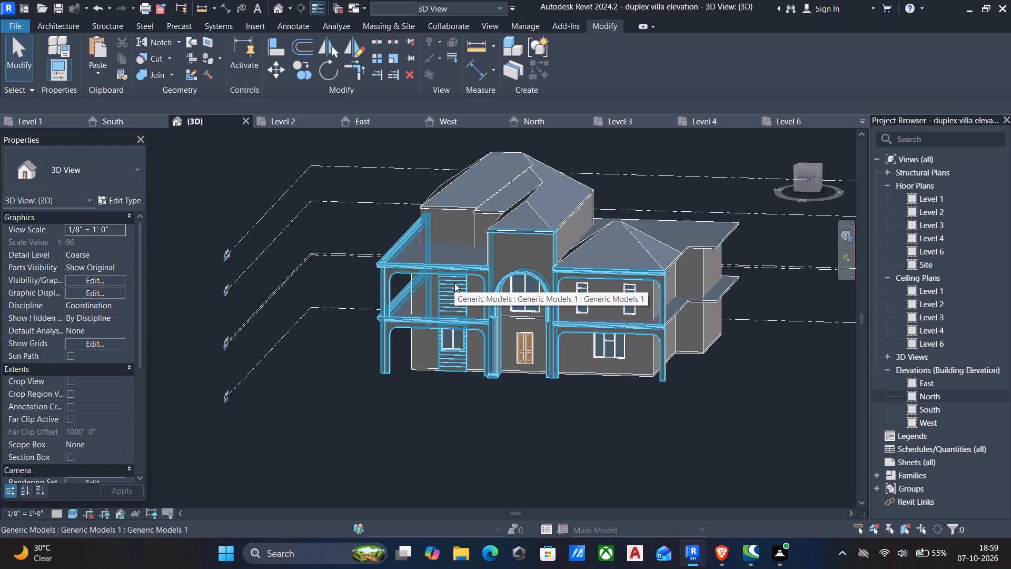
Examine the finished villa exterior from the front, right and left, comparing both floors' frames, cornices and roofs.
scroll(513, 357, "up", 3)
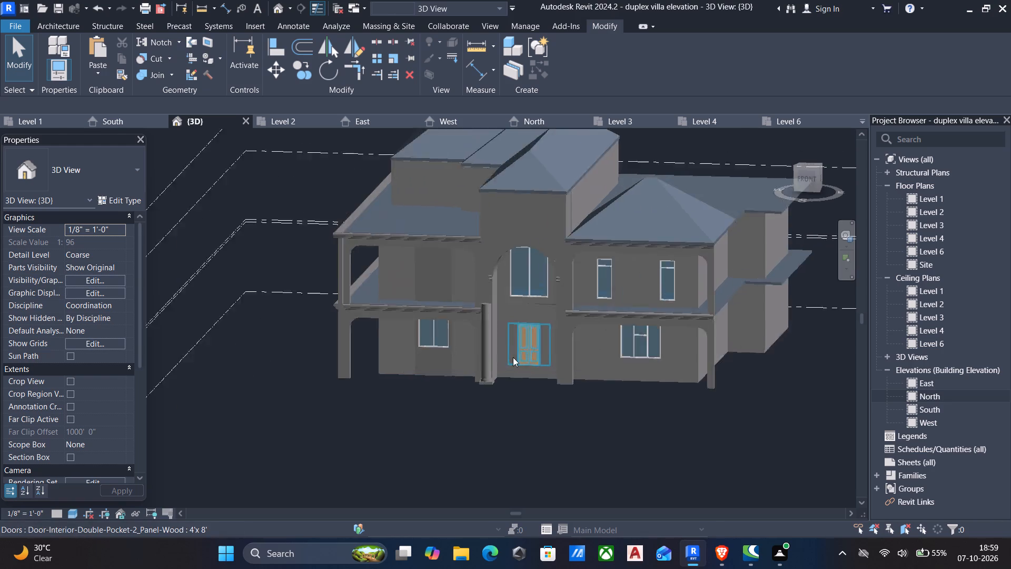
scroll(513, 357, "up", 1)
scroll(513, 357, "down", 1)
middle_click_drag(500, 367, 466, 502)
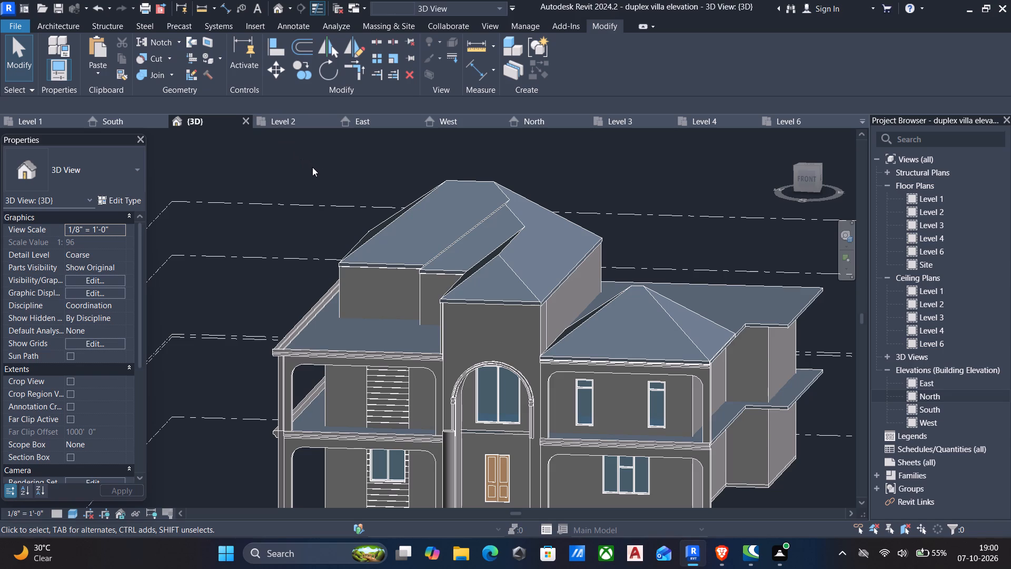
middle_click_drag(543, 241, 416, 254, "shift")
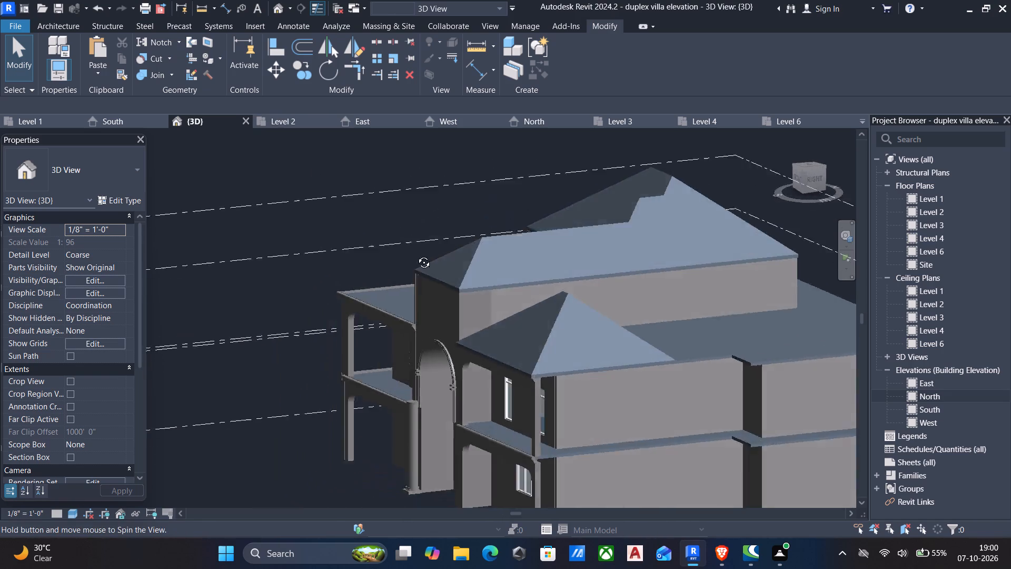
middle_click_drag(416, 254, 630, 175, "shift")
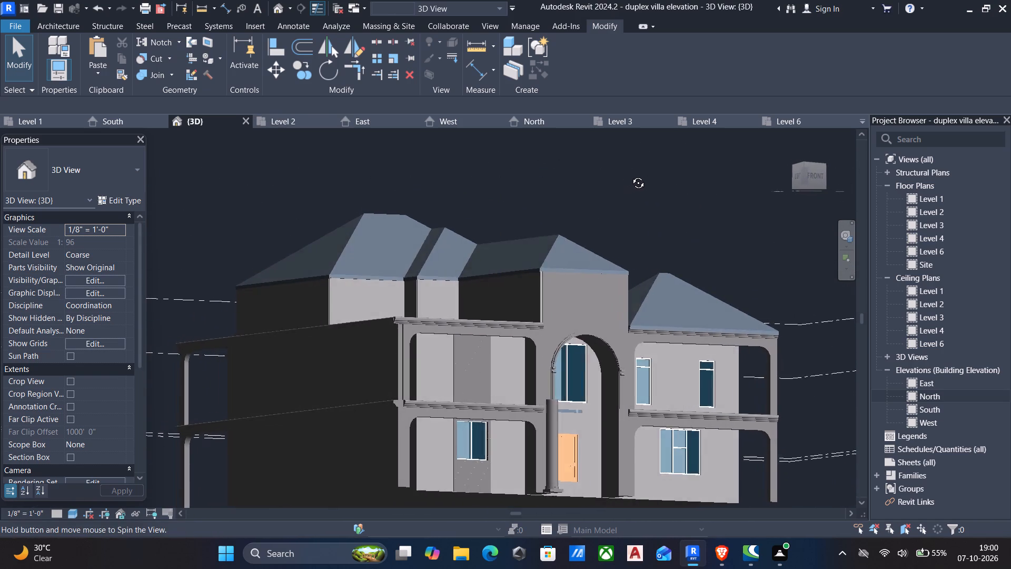
middle_click_drag(630, 175, 633, 175, "shift")
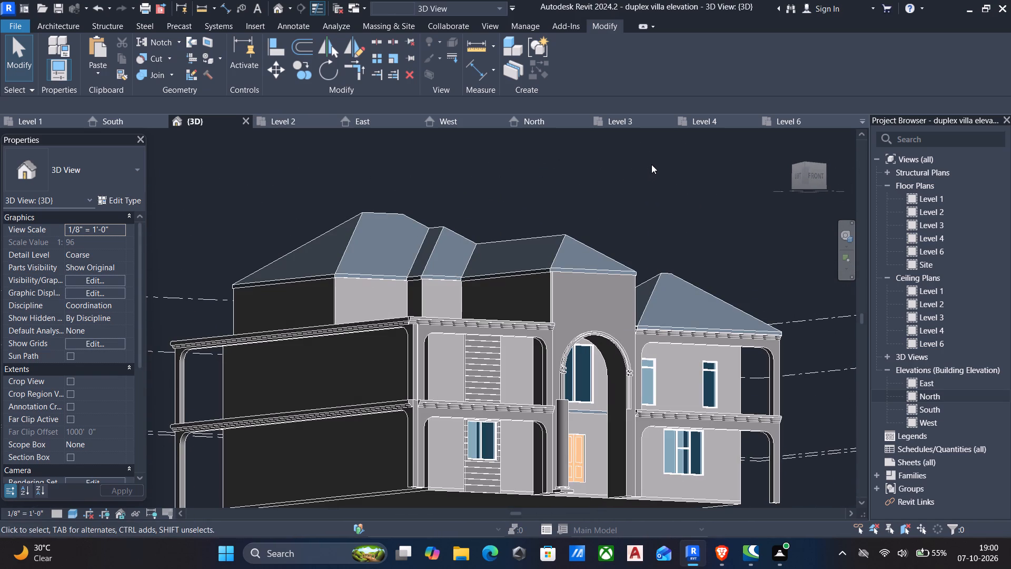
middle_click_drag(662, 176, 644, 186, "shift")
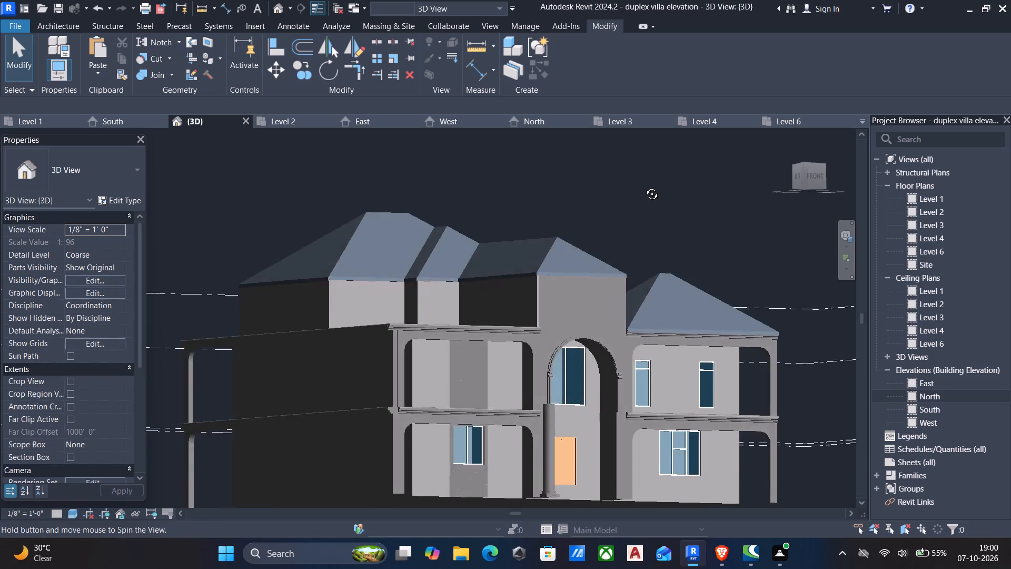
middle_click_drag(644, 186, 634, 201, "shift")
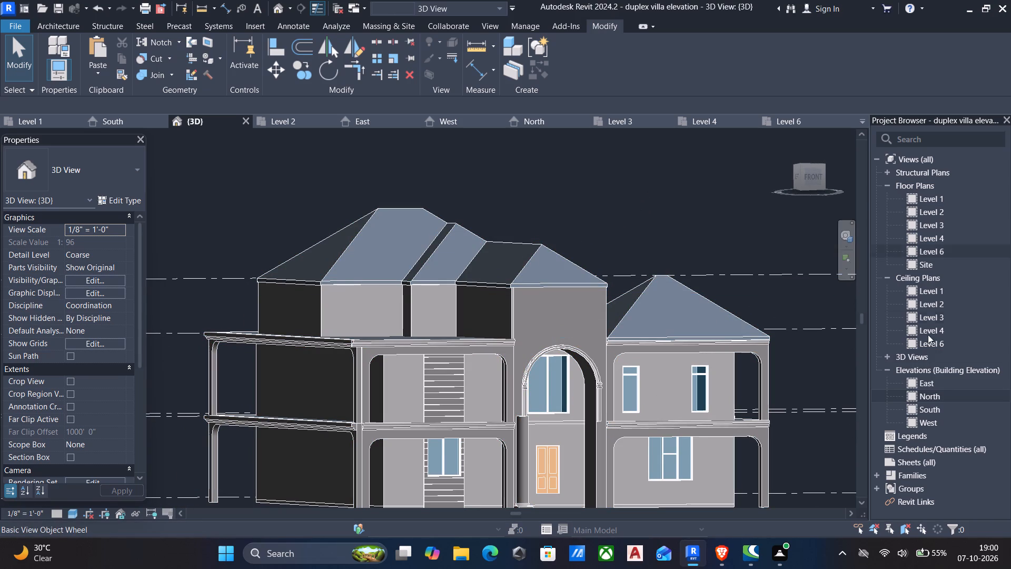
In the South elevation, examine which level corresponds to the upper floor slab, comparing Level 2 and Level 3.
double_click(937, 406)
scroll(562, 363, "down", 5)
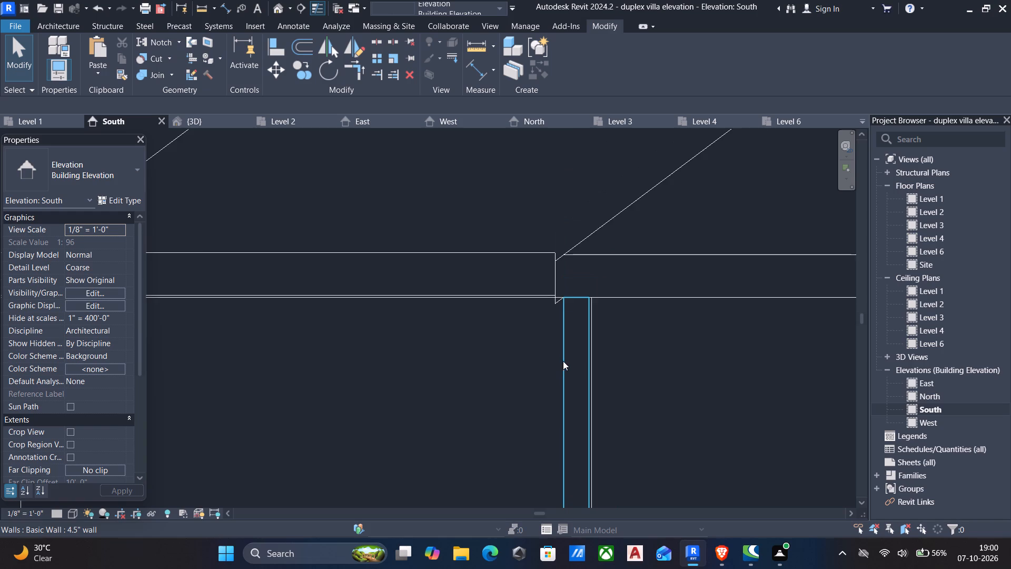
scroll(563, 361, "down", 6)
scroll(547, 313, "up", 1)
scroll(543, 313, "down", 6)
scroll(547, 356, "down", 5)
middle_click_drag(550, 368, 536, 285)
middle_click_drag(543, 394, 475, 307)
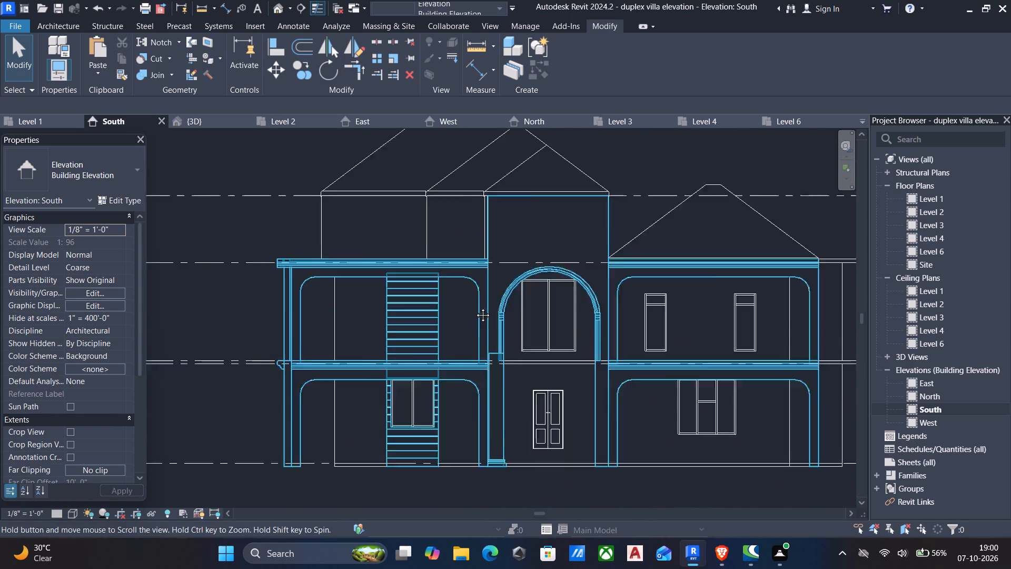
middle_click_drag(475, 307, 468, 300)
scroll(410, 395, "down", 5)
scroll(785, 377, "up", 3)
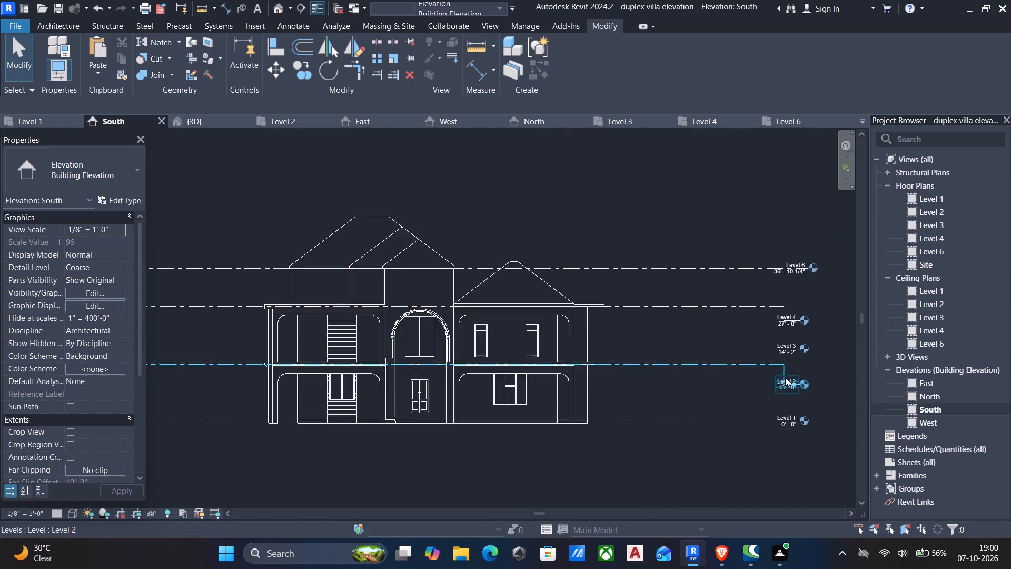
scroll(785, 377, "up", 2)
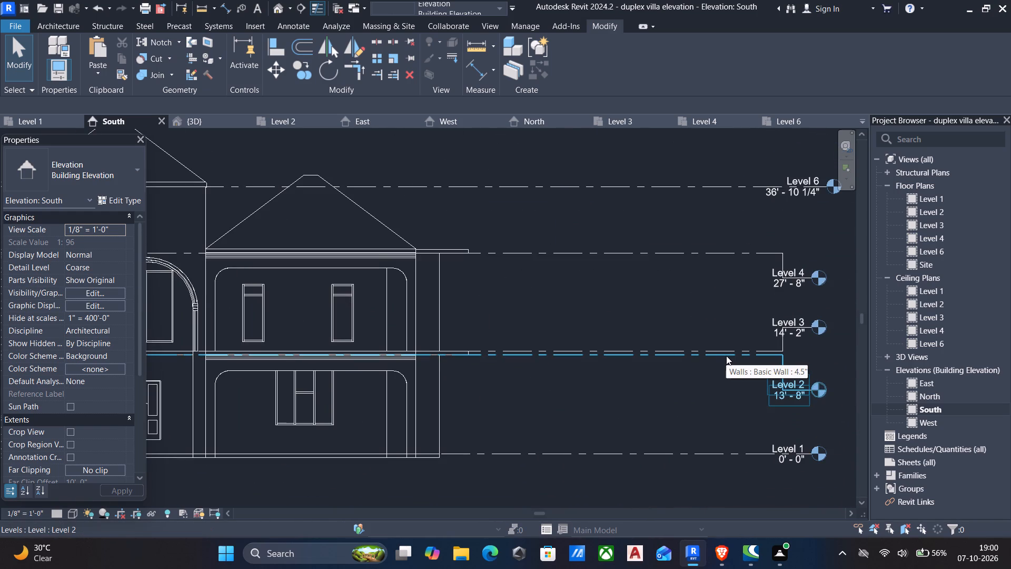
scroll(741, 346, "up", 5)
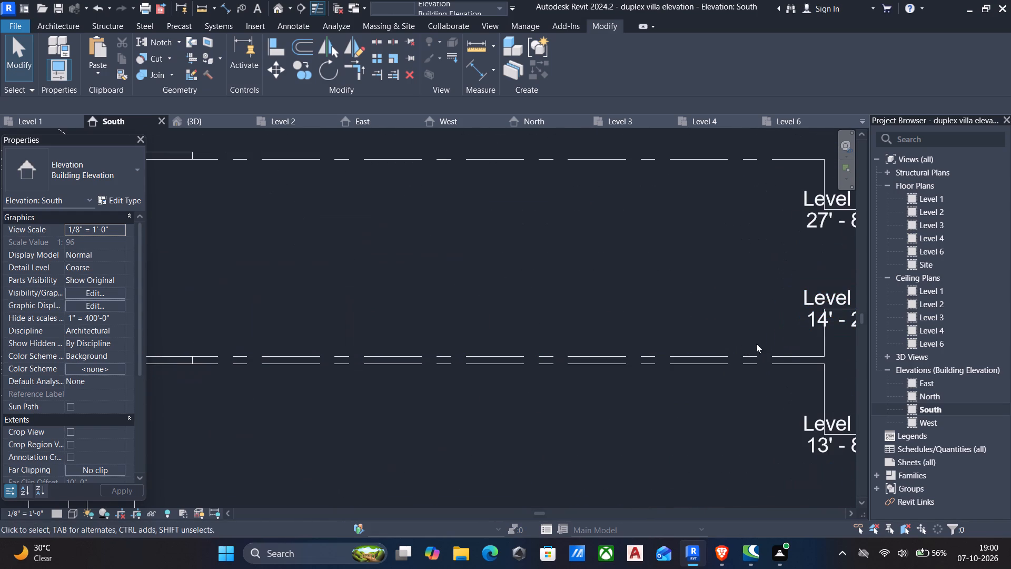
scroll(771, 357, "down", 3)
scroll(791, 344, "up", 2)
middle_click_drag(786, 355, 768, 359)
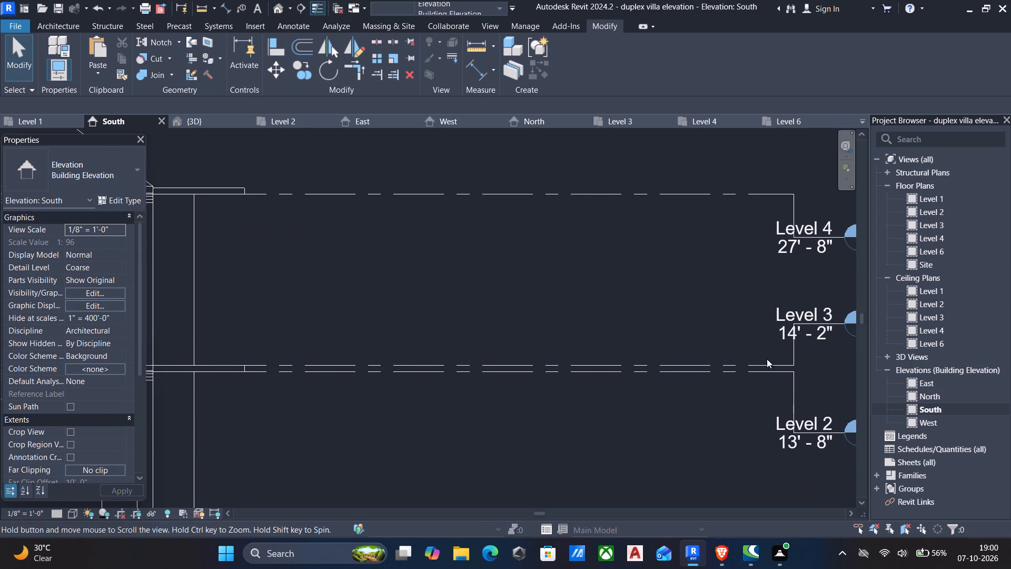
scroll(667, 379, "down", 3)
scroll(661, 393, "up", 1)
scroll(657, 392, "down", 5)
middle_click_drag(501, 390, 512, 391)
scroll(563, 370, "up", 1)
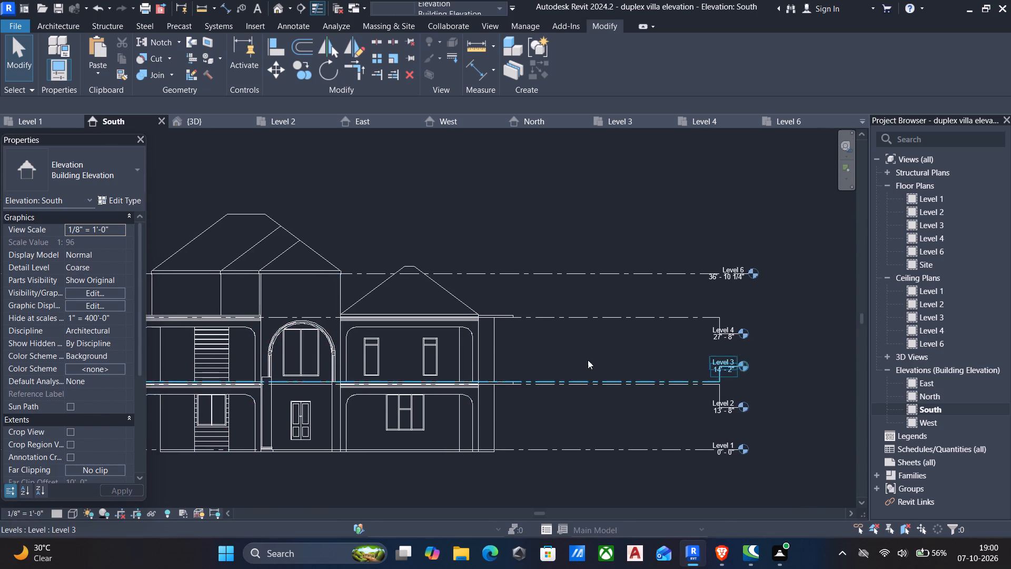
scroll(651, 317, "down", 4)
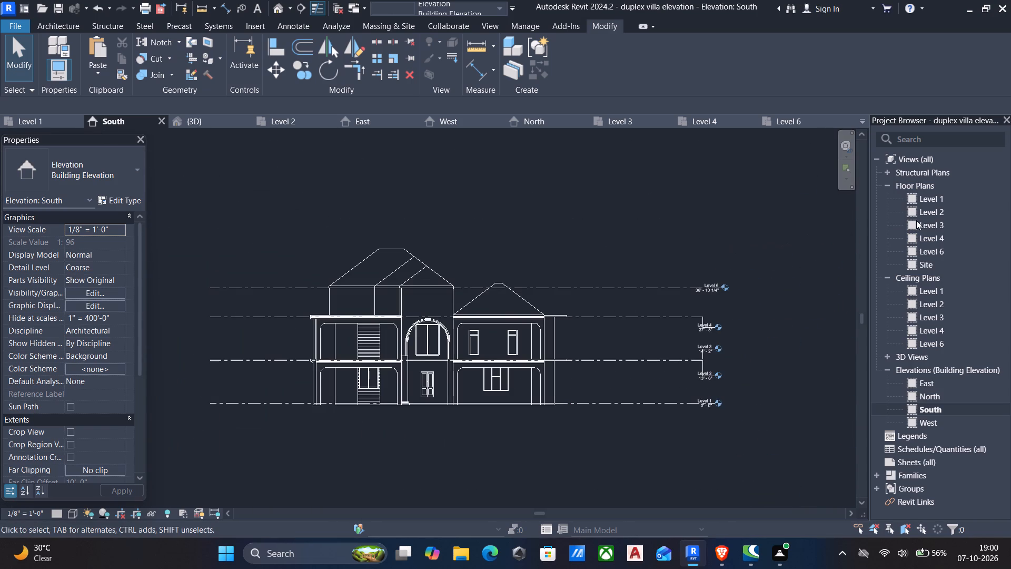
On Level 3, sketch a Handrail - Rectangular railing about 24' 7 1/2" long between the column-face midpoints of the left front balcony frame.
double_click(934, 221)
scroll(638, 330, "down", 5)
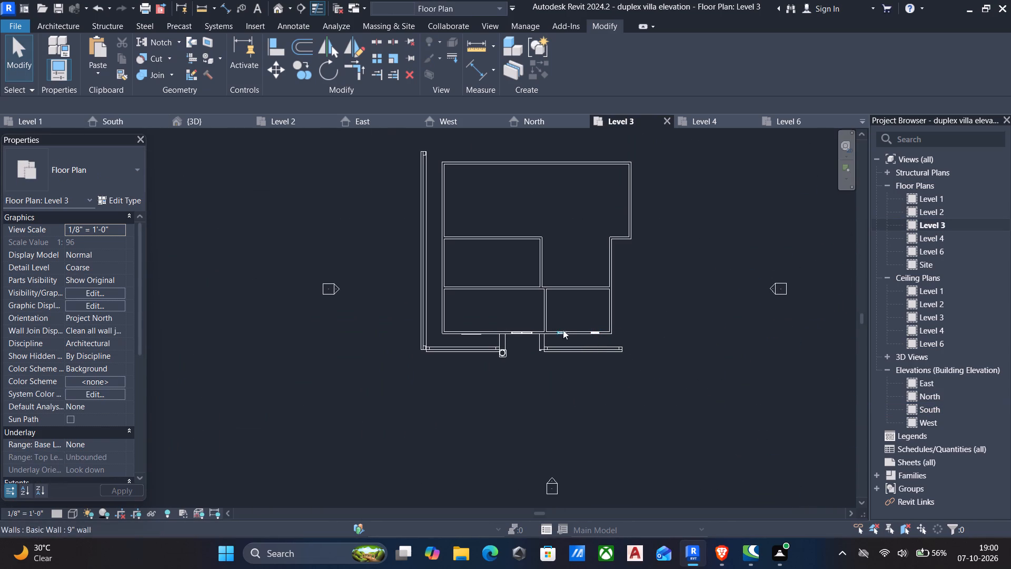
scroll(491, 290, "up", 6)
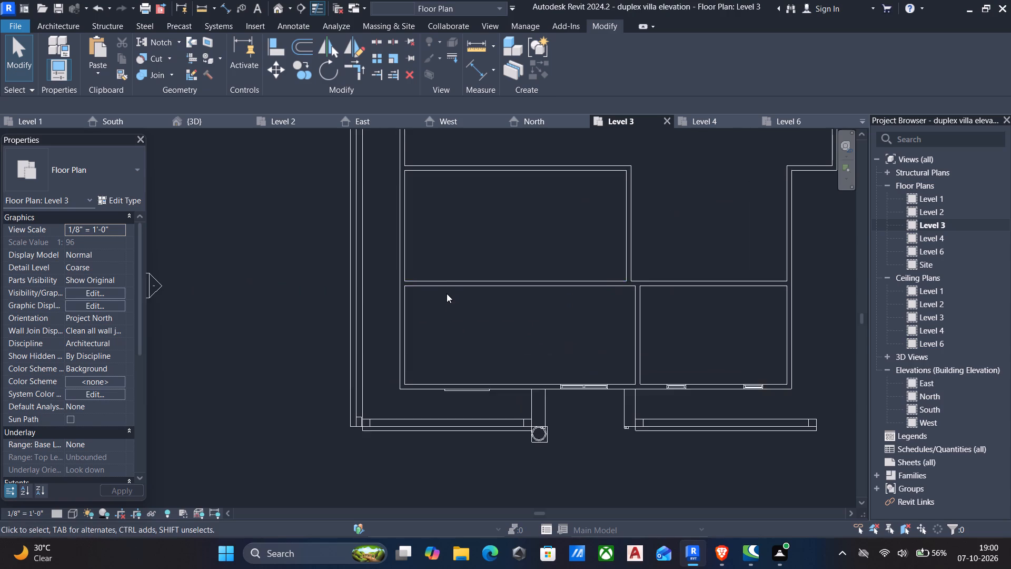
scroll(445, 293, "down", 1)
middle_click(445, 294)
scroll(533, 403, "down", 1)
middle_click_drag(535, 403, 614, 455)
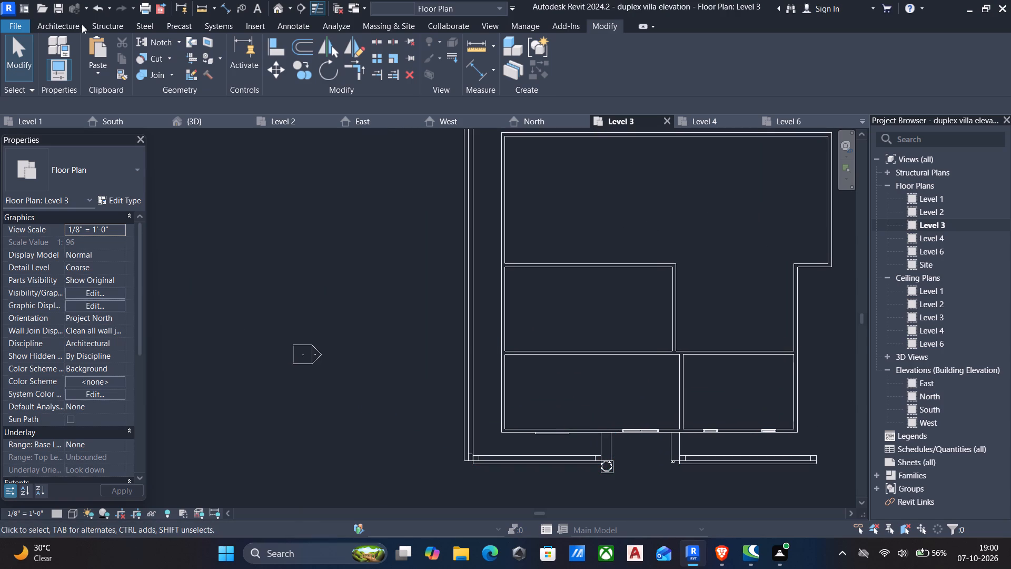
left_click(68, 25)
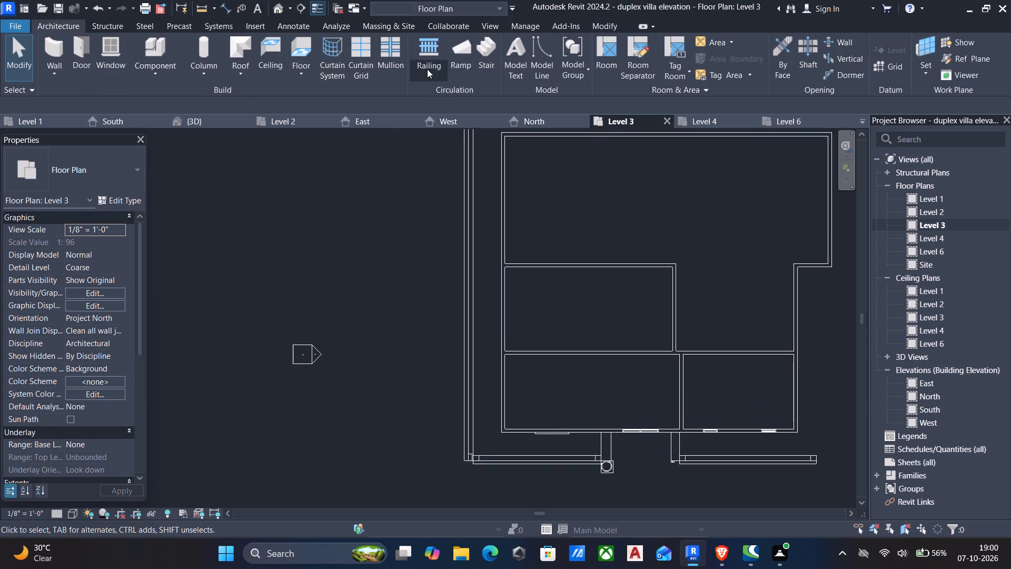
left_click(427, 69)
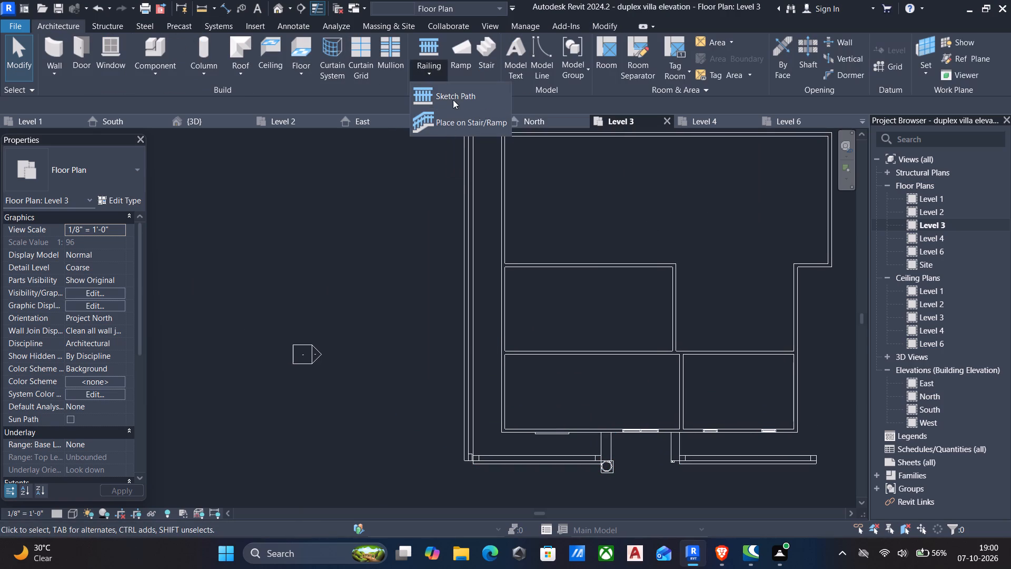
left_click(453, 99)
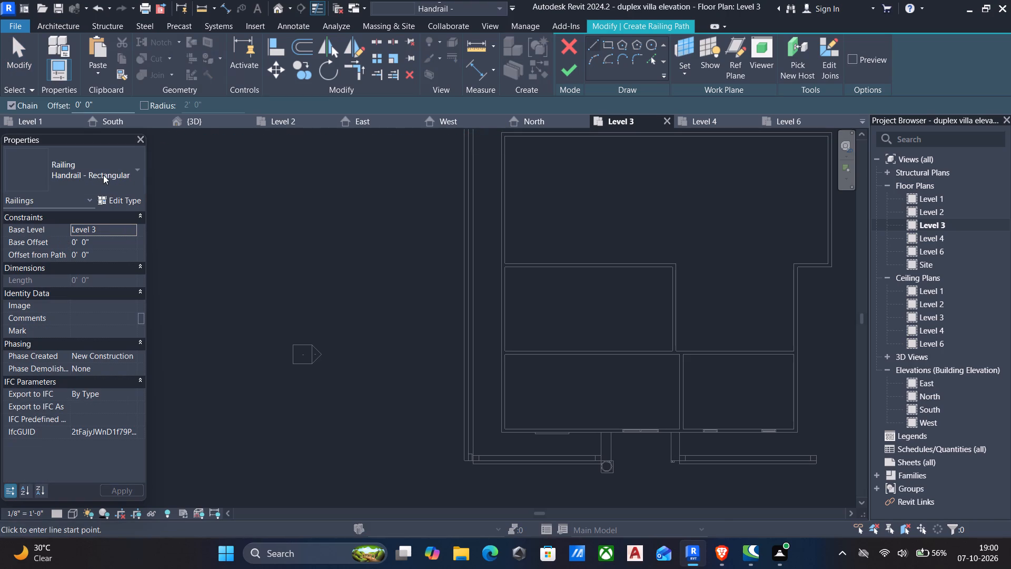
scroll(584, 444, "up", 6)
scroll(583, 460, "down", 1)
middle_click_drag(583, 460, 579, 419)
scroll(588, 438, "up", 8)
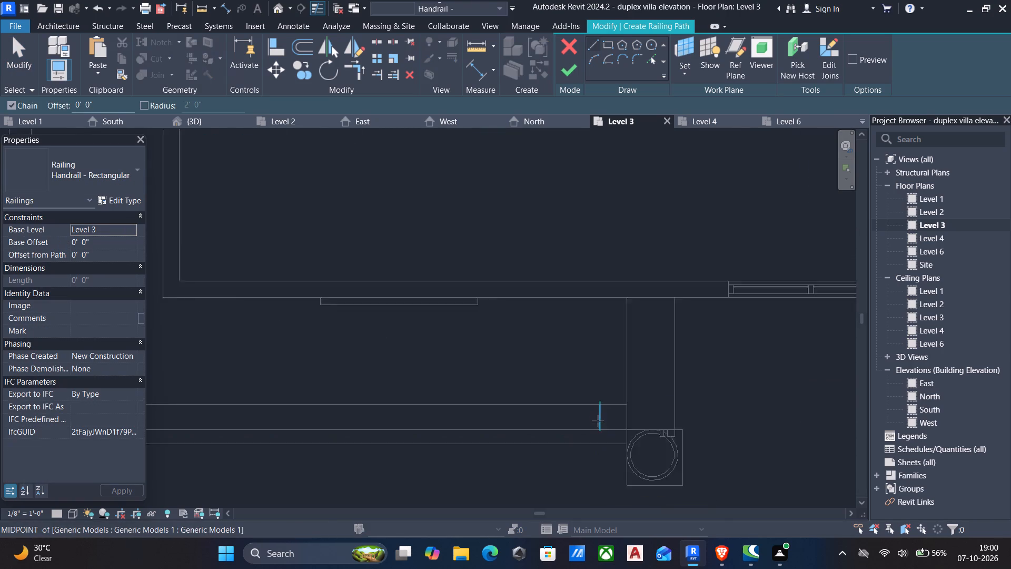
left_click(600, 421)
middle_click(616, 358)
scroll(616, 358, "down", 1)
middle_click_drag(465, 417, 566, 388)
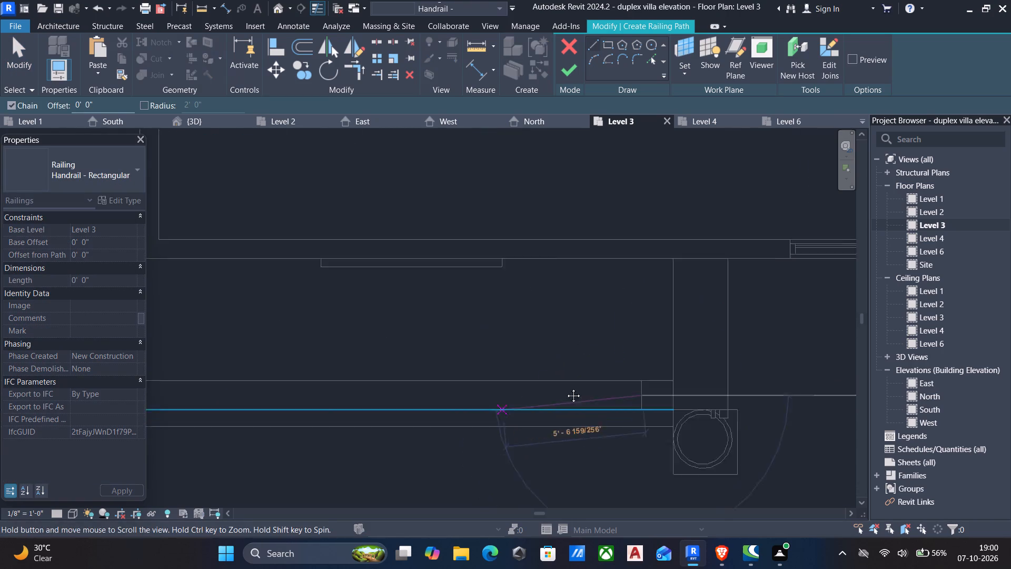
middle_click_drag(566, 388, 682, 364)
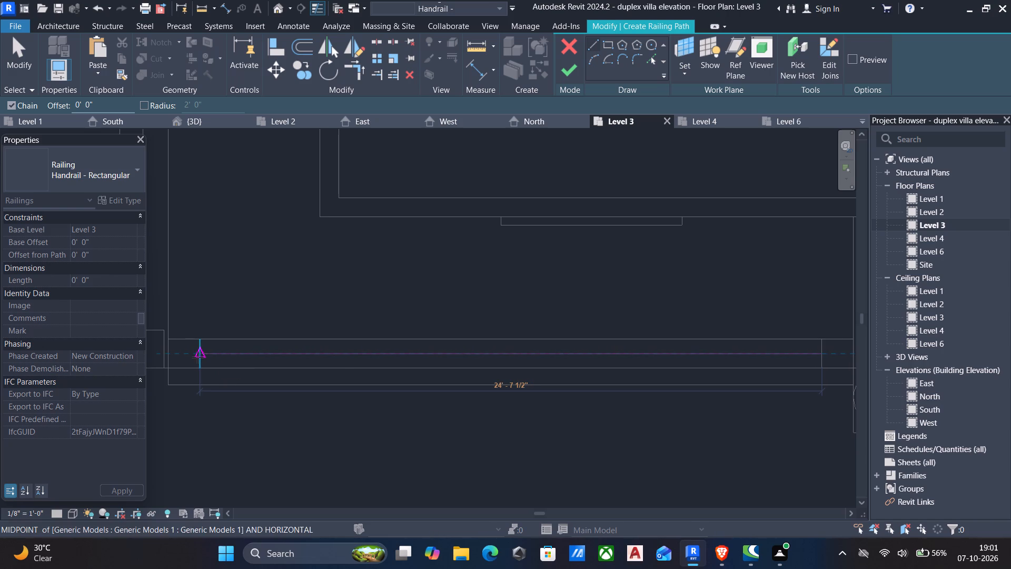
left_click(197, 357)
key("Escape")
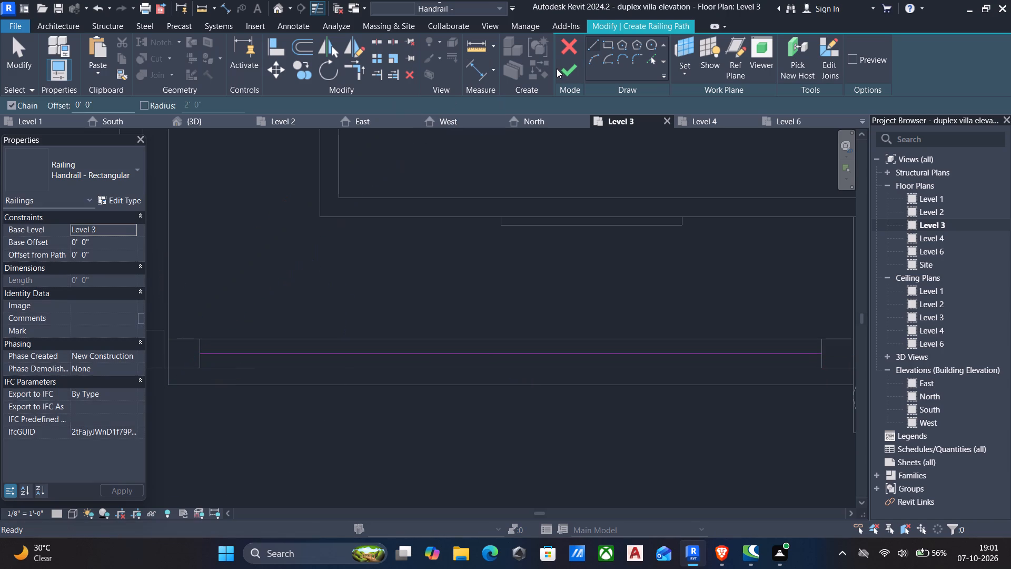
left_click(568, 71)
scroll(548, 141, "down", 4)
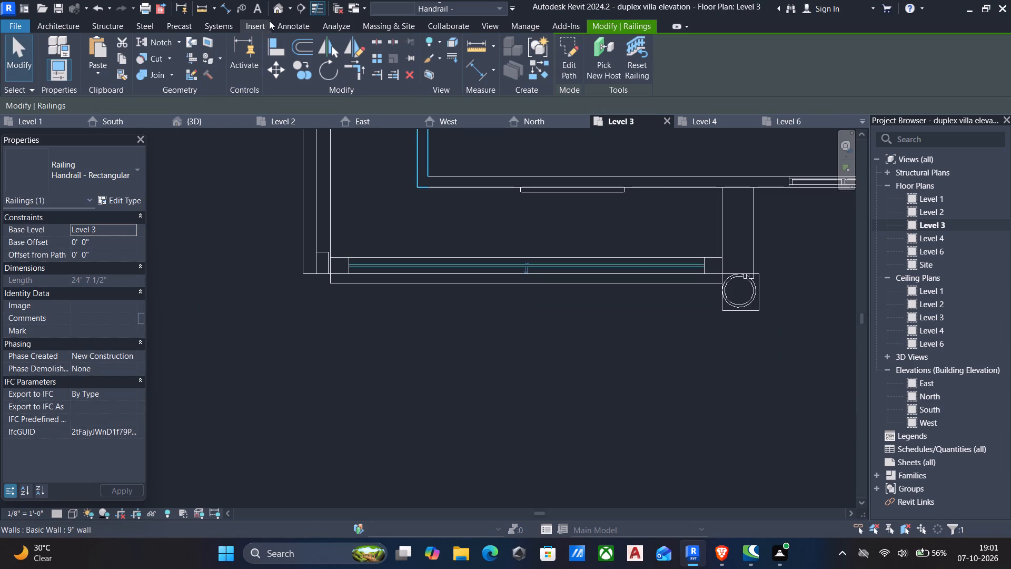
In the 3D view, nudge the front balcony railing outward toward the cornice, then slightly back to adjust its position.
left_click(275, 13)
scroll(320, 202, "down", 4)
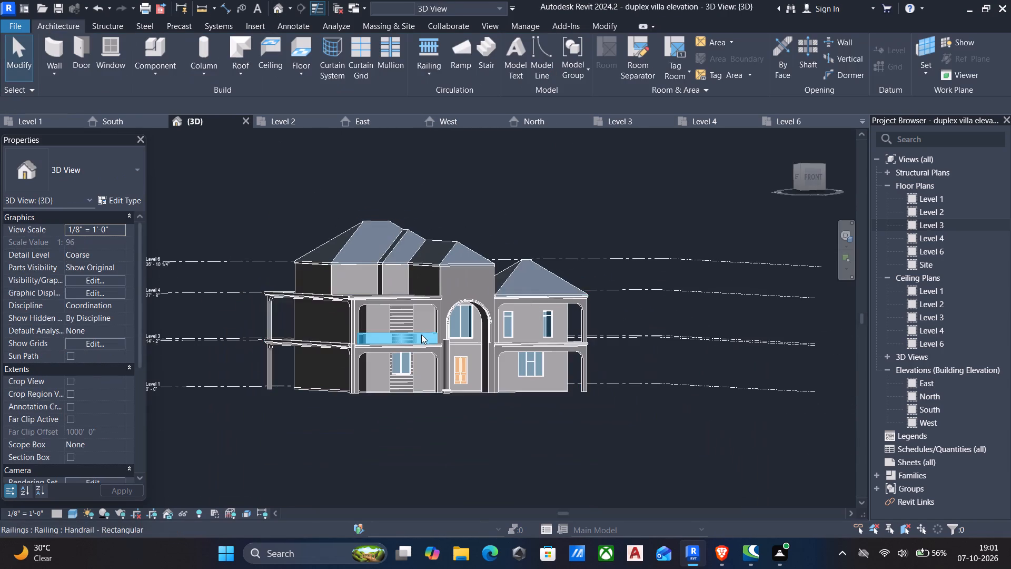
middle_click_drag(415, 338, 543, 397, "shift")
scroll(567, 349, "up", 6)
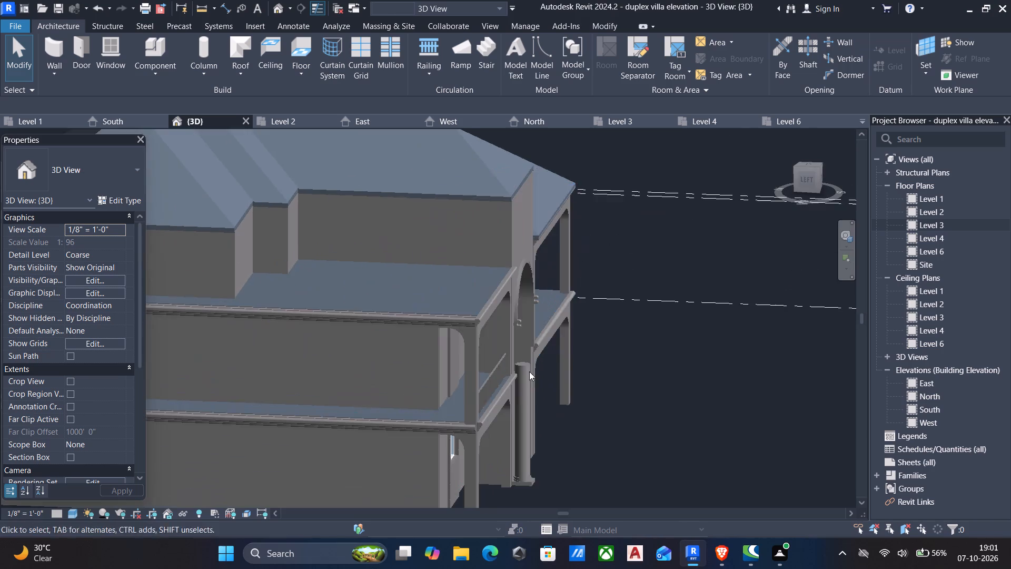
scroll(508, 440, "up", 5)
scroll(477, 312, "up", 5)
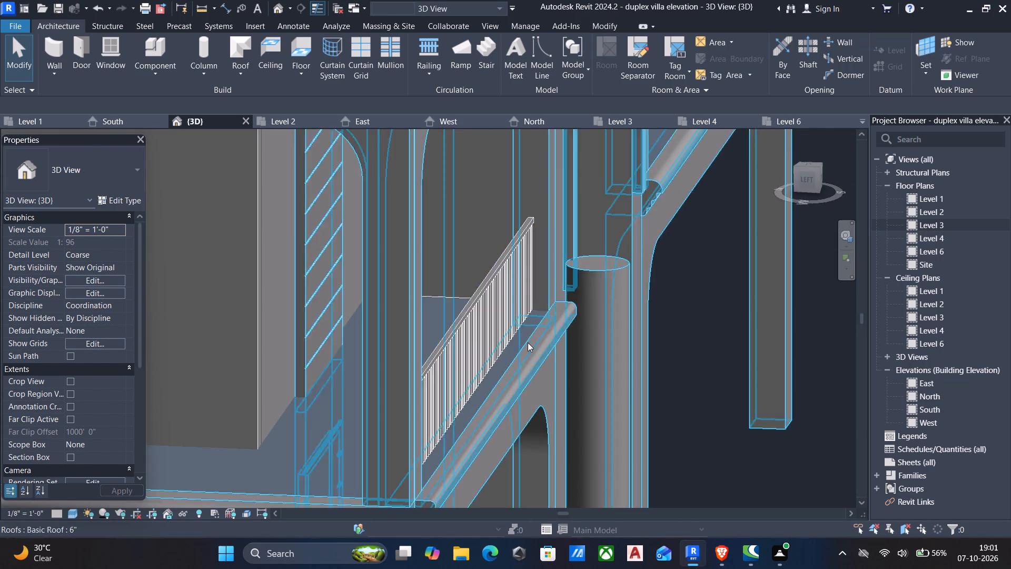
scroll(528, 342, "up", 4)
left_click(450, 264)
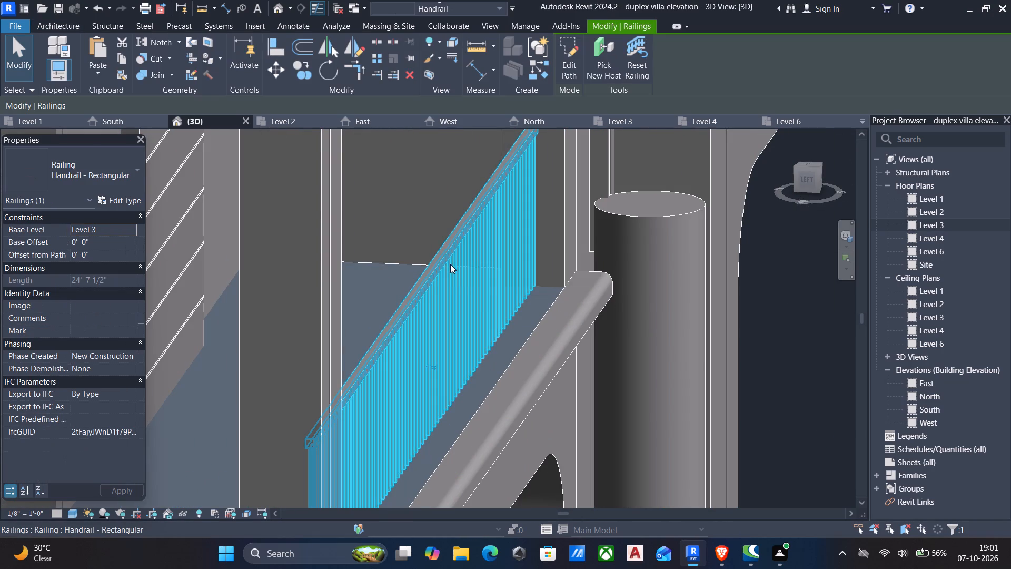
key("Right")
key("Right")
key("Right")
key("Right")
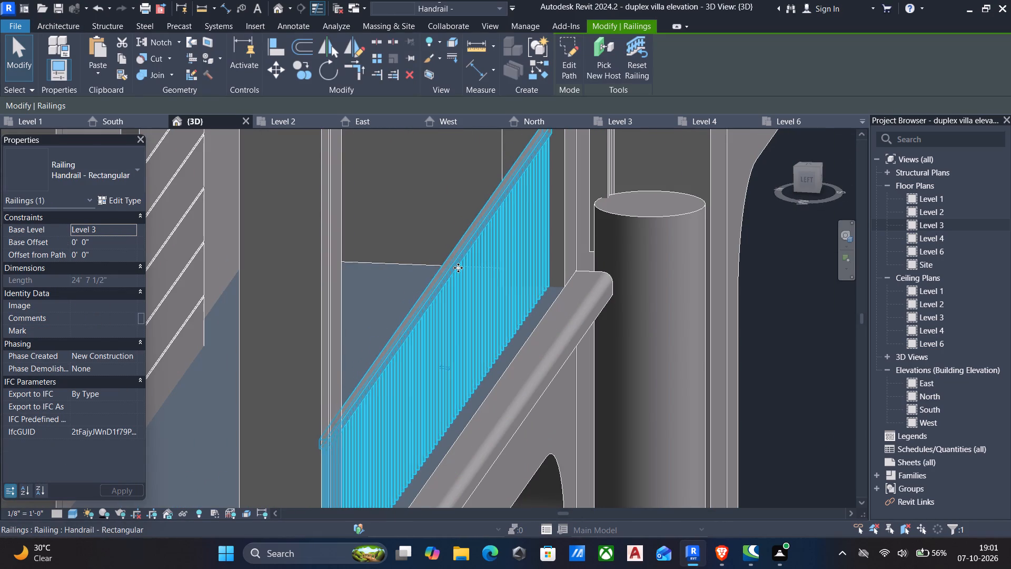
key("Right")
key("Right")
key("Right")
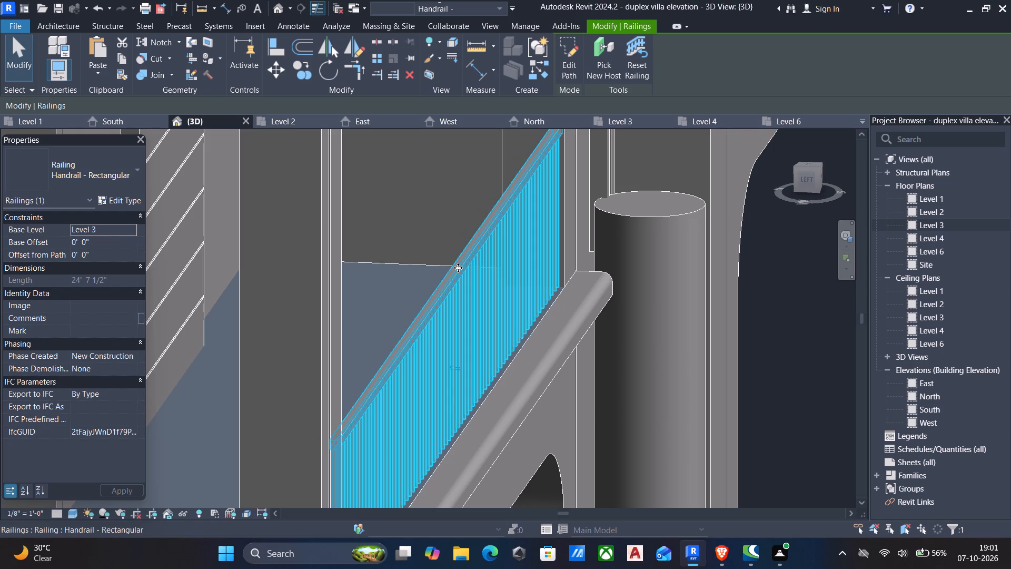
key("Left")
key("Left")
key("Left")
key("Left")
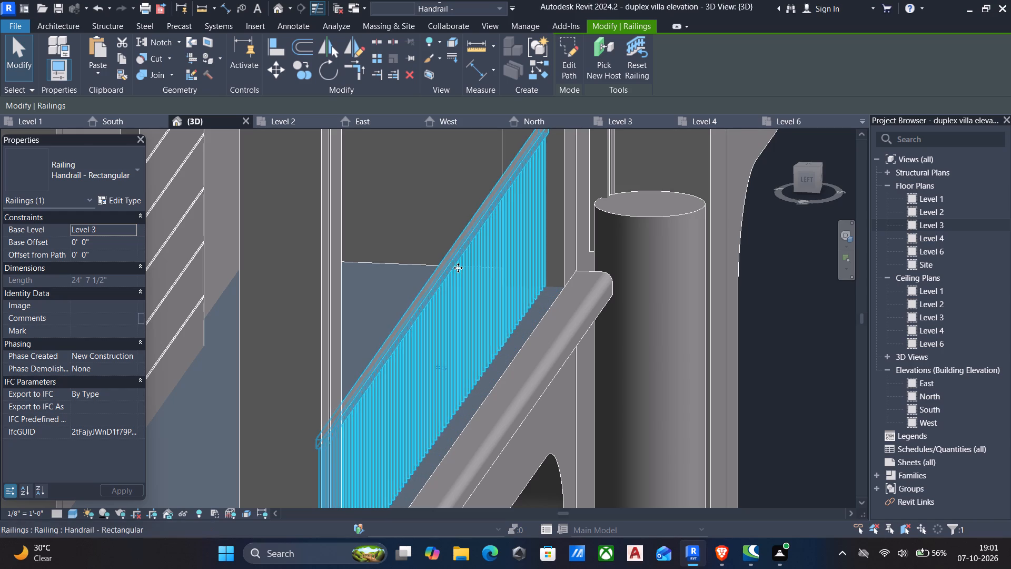
Examine the front balcony railing's fit against the frame, columns and slab edge from the front and both sides.
scroll(458, 268, "down", 4)
middle_click_drag(457, 280, 317, 303, "shift")
scroll(355, 321, "up", 3)
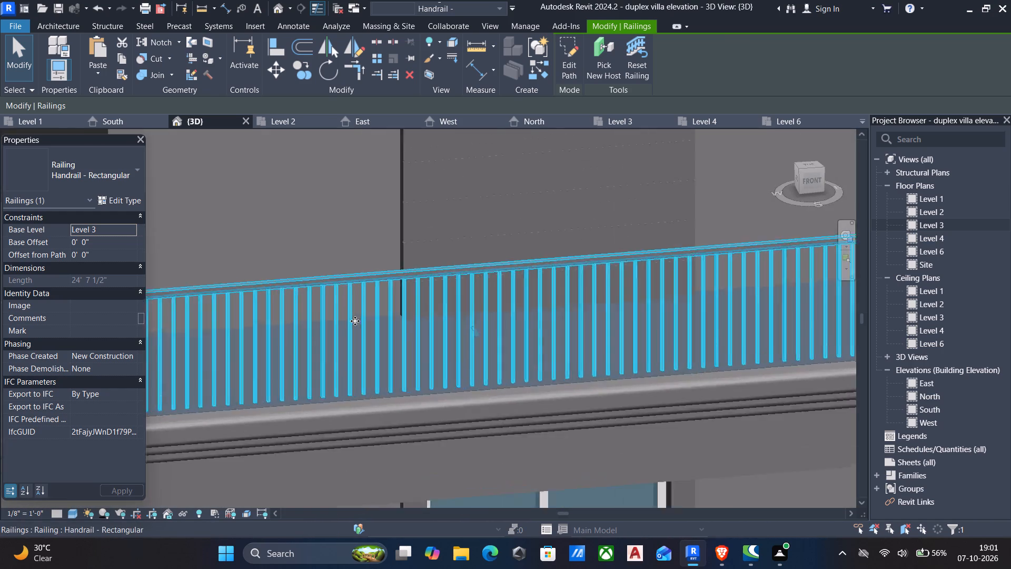
scroll(355, 321, "up", 2)
scroll(360, 303, "down", 9)
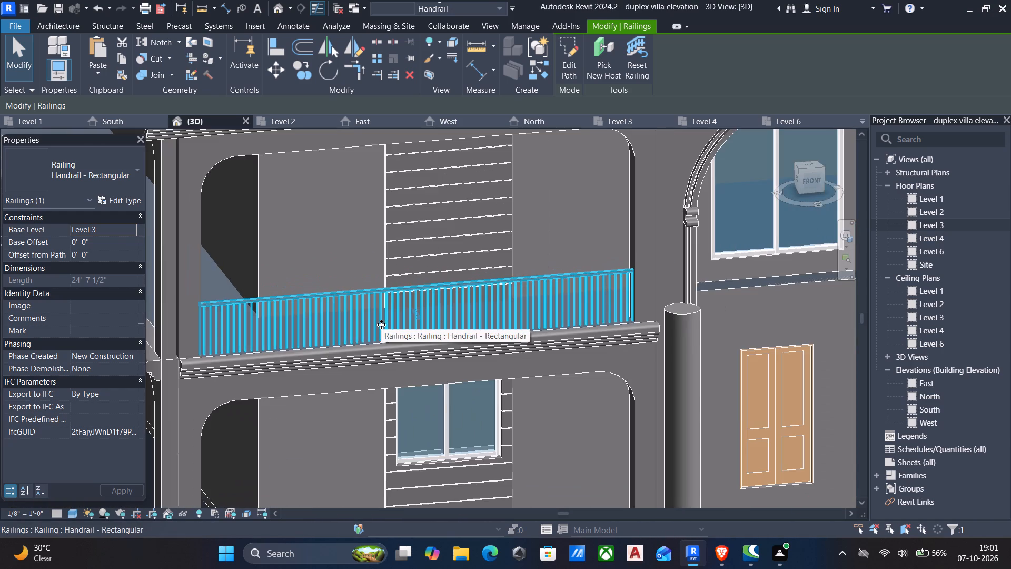
middle_click_drag(379, 326, 287, 348, "shift")
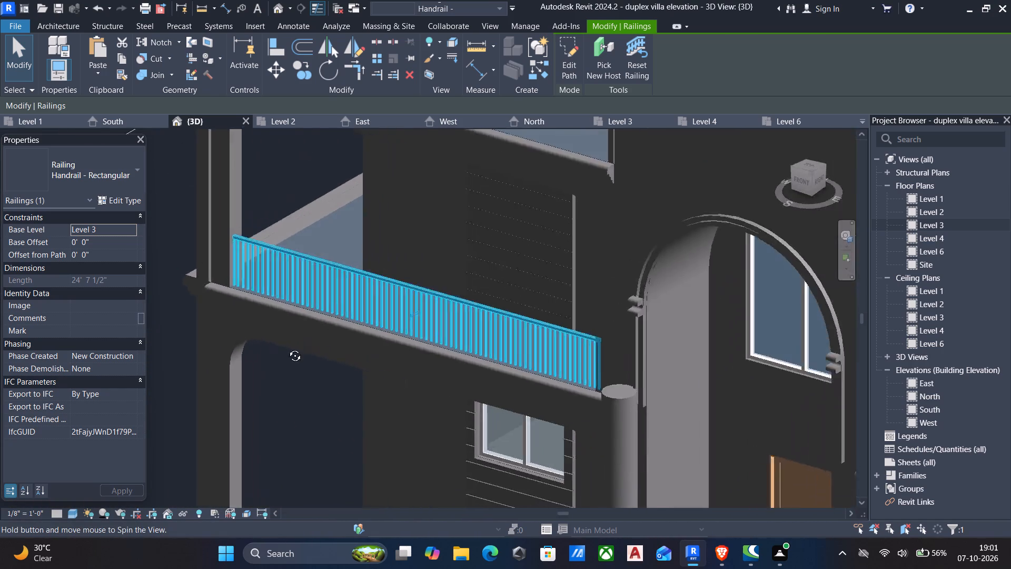
middle_click_drag(287, 348, 610, 338, "shift")
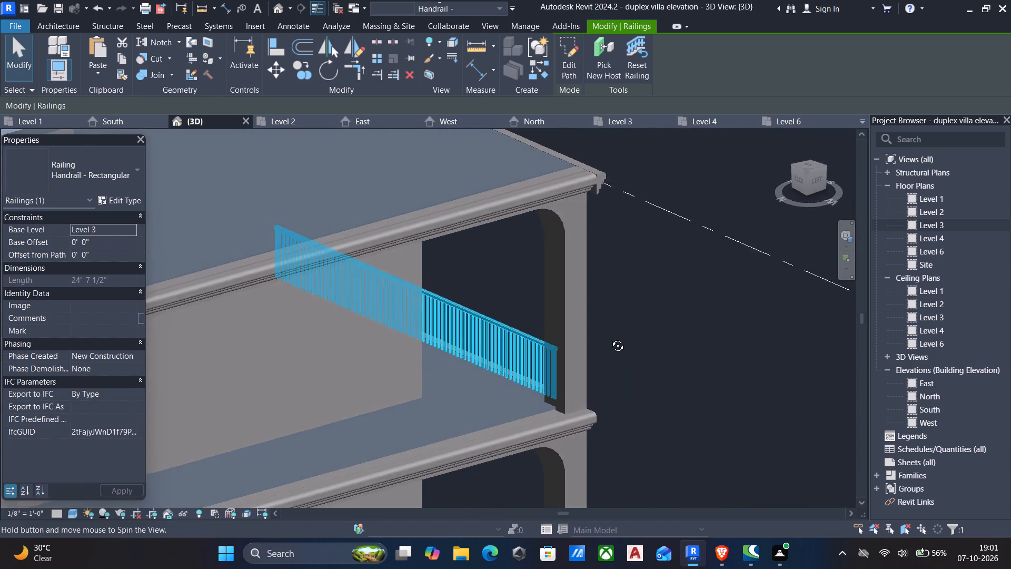
middle_click_drag(610, 338, 233, 356, "shift")
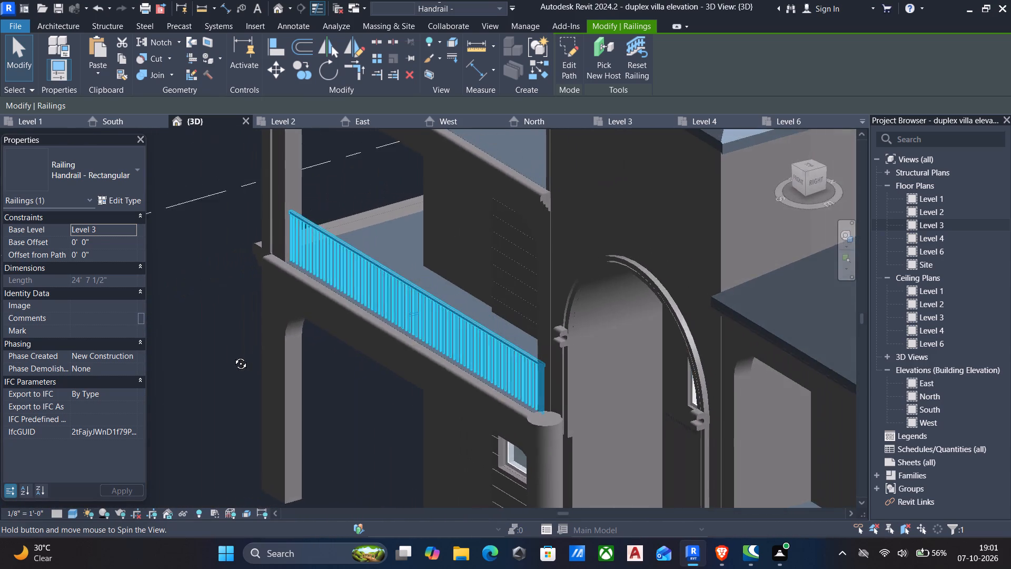
middle_click_drag(233, 356, 553, 272, "shift")
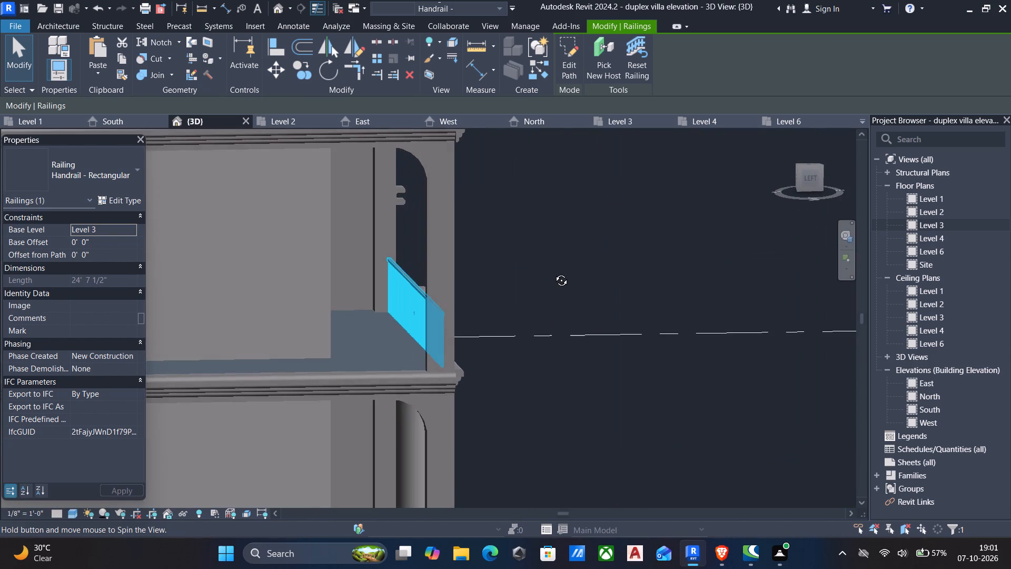
middle_click_drag(553, 272, 317, 345, "shift")
scroll(312, 342, "down", 4)
middle_click_drag(312, 358, 348, 348)
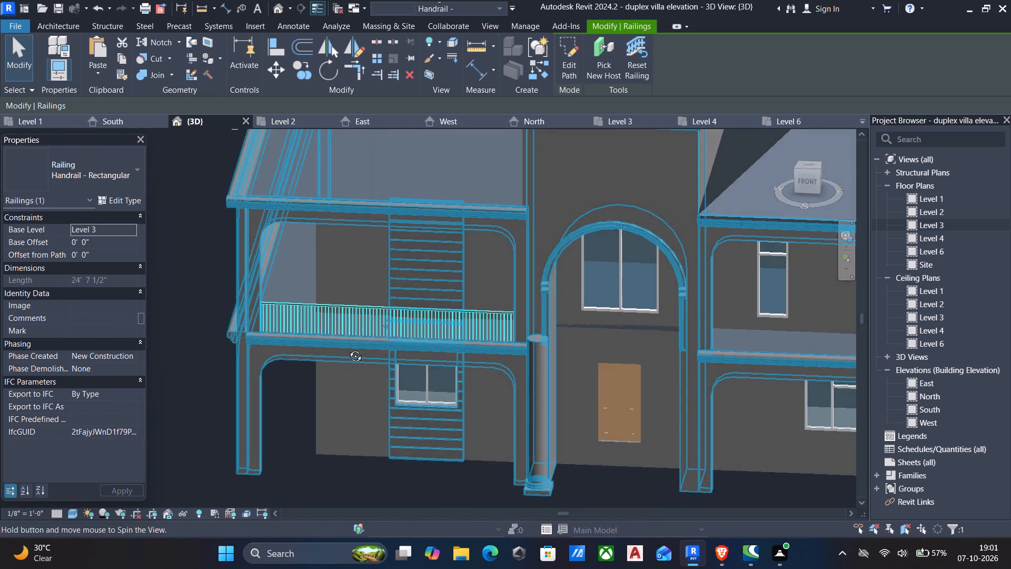
middle_click_drag(348, 348, 349, 348)
scroll(369, 318, "down", 2)
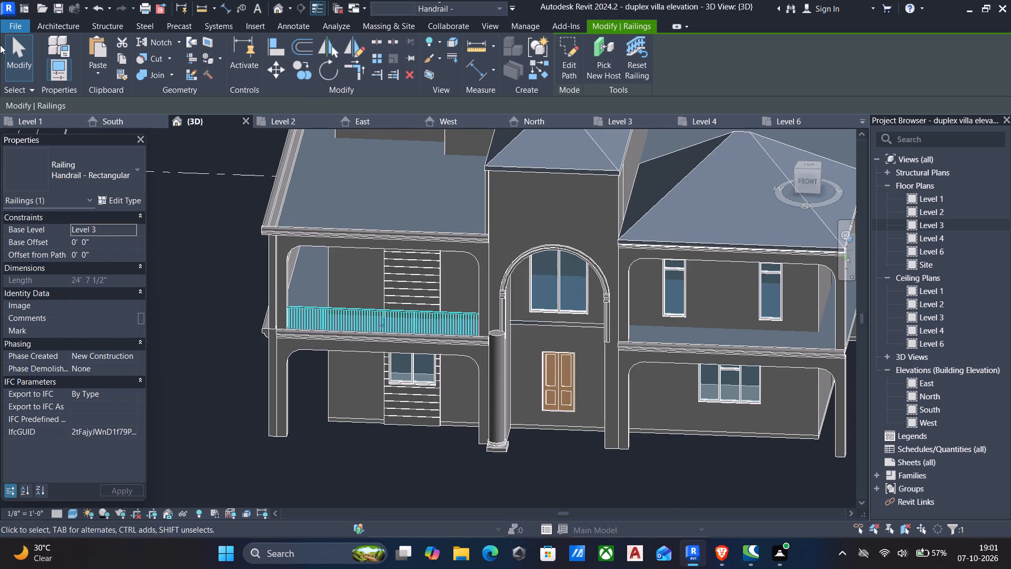
key("Escape")
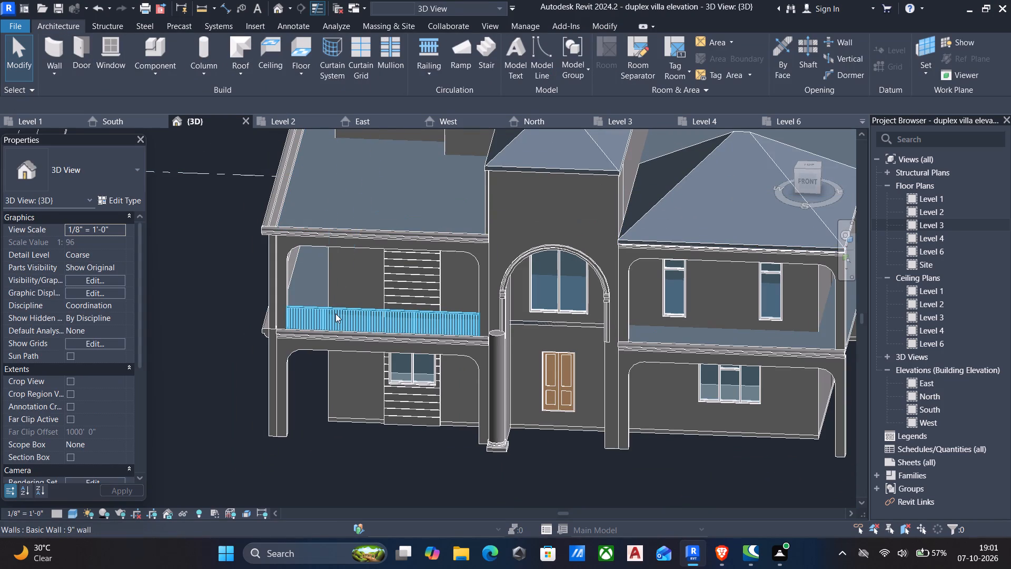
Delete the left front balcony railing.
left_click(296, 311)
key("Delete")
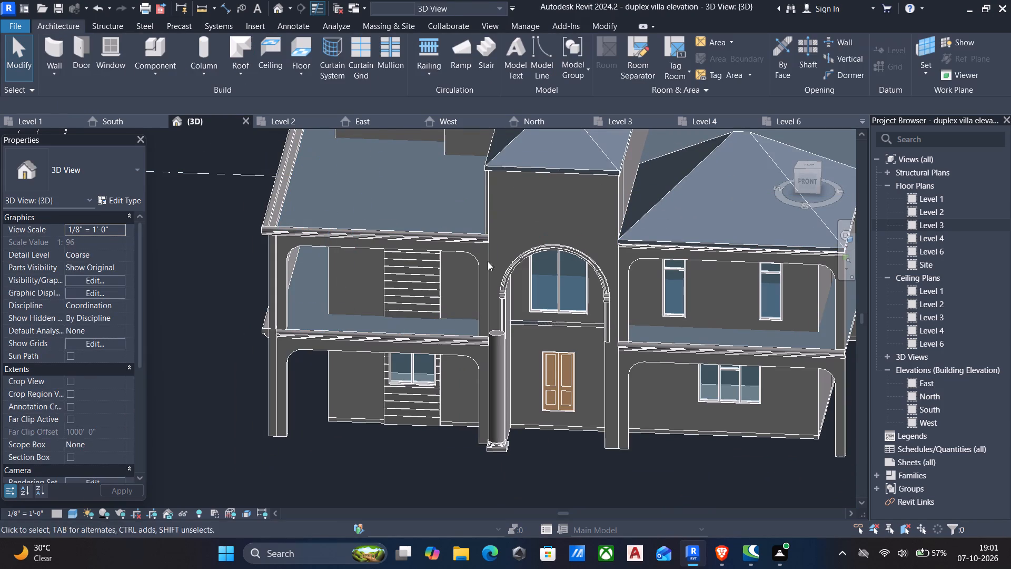
On Level 3, create a Handrail - Rectangular railing by picking the outer frame edge along the full left front balcony.
double_click(940, 227)
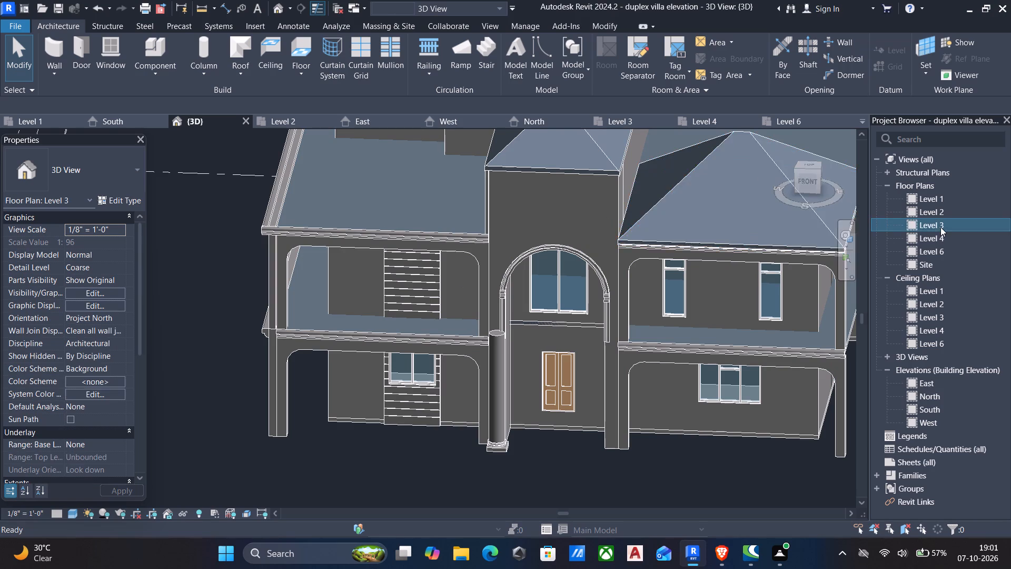
left_click(422, 58)
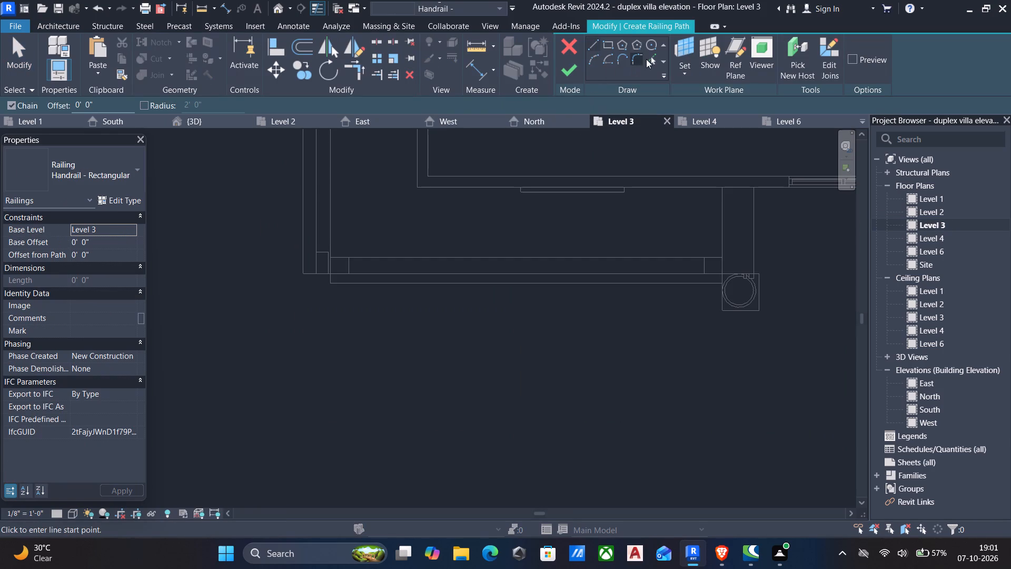
left_click(646, 59)
scroll(587, 277, "up", 3)
left_click(579, 268)
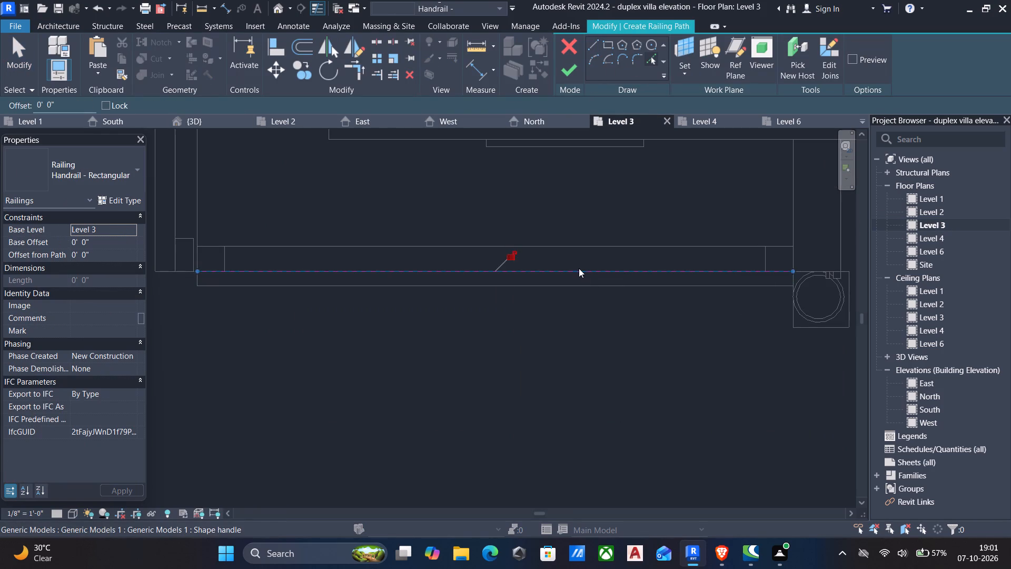
scroll(579, 283, "down", 5)
scroll(579, 291, "up", 1)
scroll(579, 291, "down", 4)
middle_click_drag(569, 304, 536, 339)
scroll(417, 324, "up", 1)
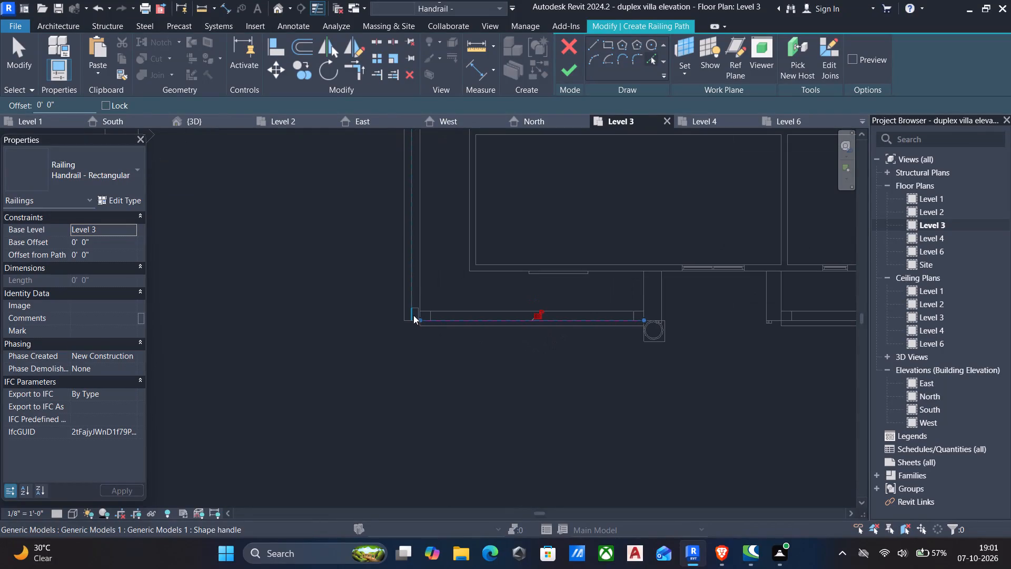
scroll(627, 324, "down", 2)
middle_click(629, 335)
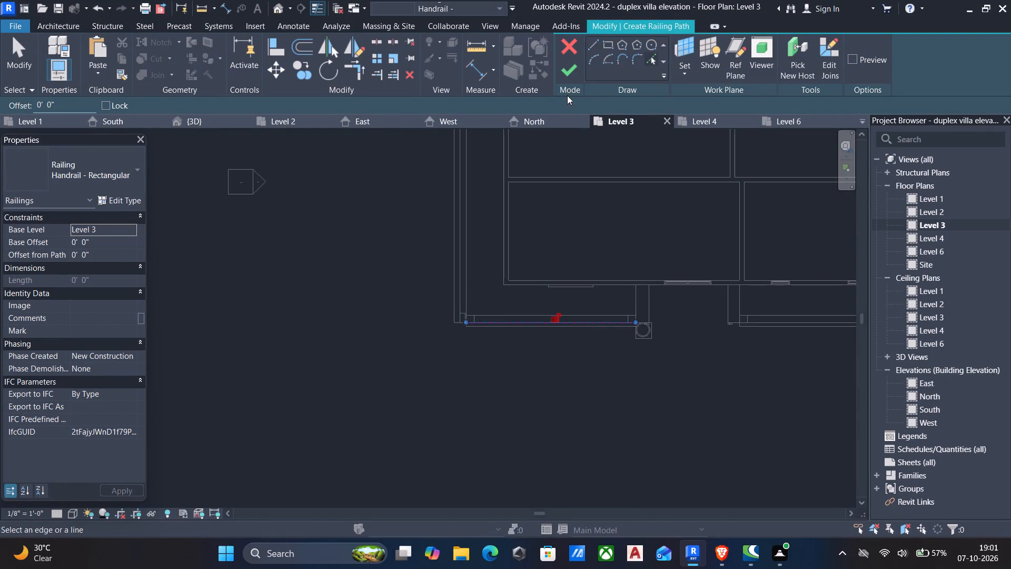
left_click(567, 81)
left_click(575, 63)
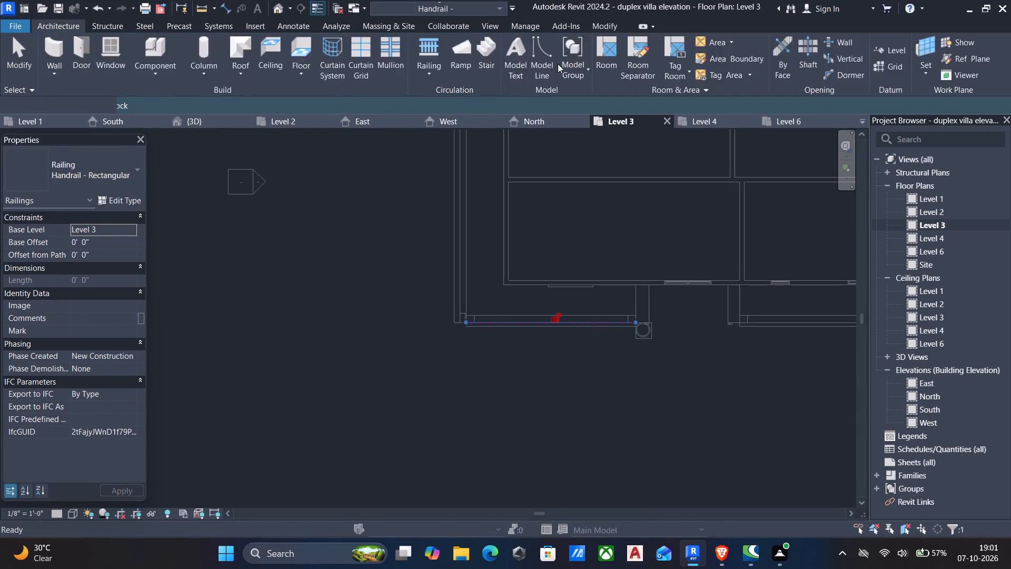
Examine the left front balcony railing in the 3D view against its frame and the rest of the front facade.
left_click(278, 14)
scroll(408, 272, "down", 2)
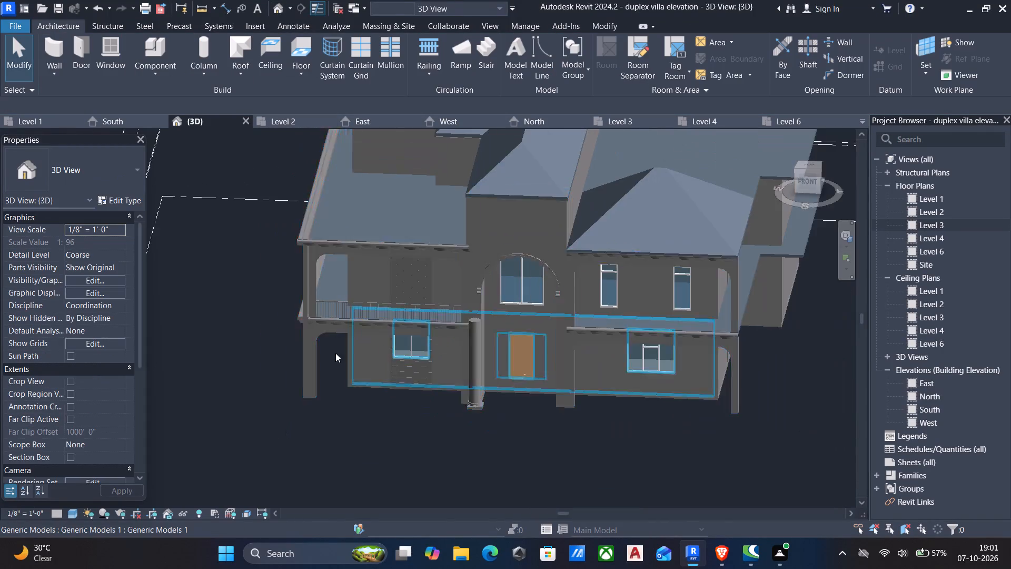
scroll(315, 368, "up", 5)
scroll(368, 246, "up", 5)
scroll(423, 260, "down", 13)
middle_click_drag(540, 309, 463, 317)
scroll(463, 316, "up", 1)
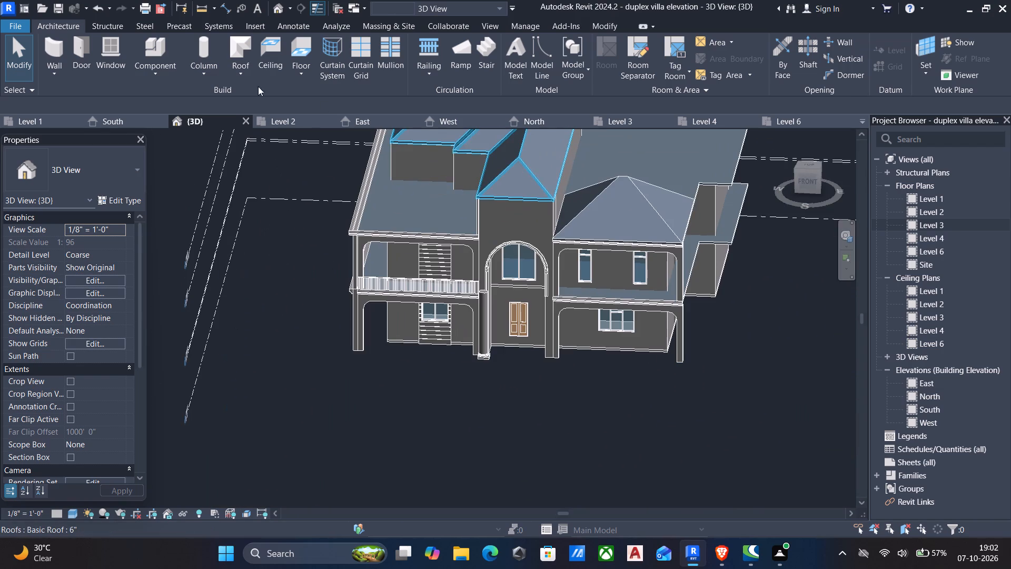
On Level 3, create a 29' 0" Handrail - Rectangular railing by picking the outer frame edge along the right front balcony.
double_click(965, 219)
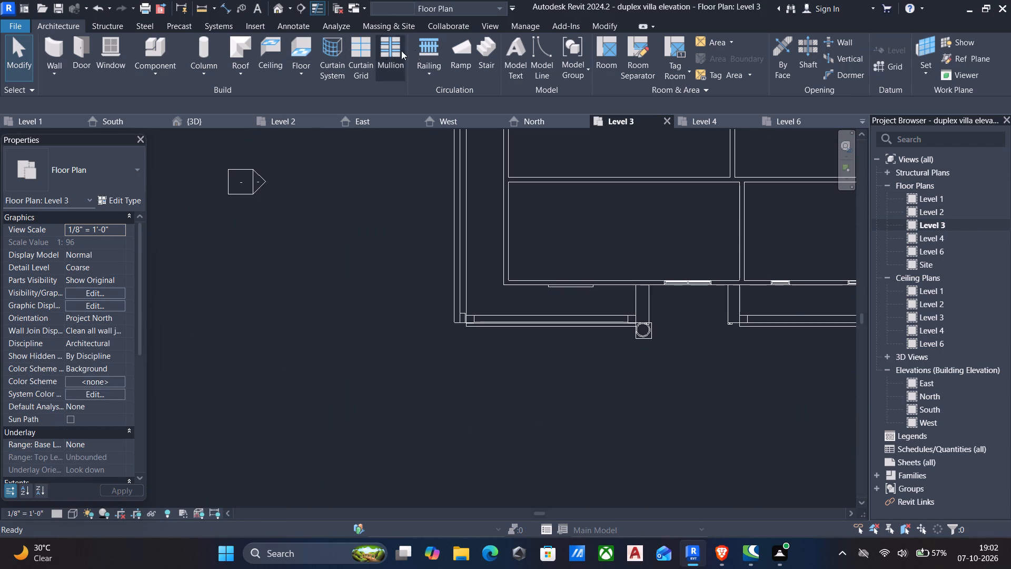
left_click_drag(423, 49, 428, 49)
scroll(523, 123, "down", 2)
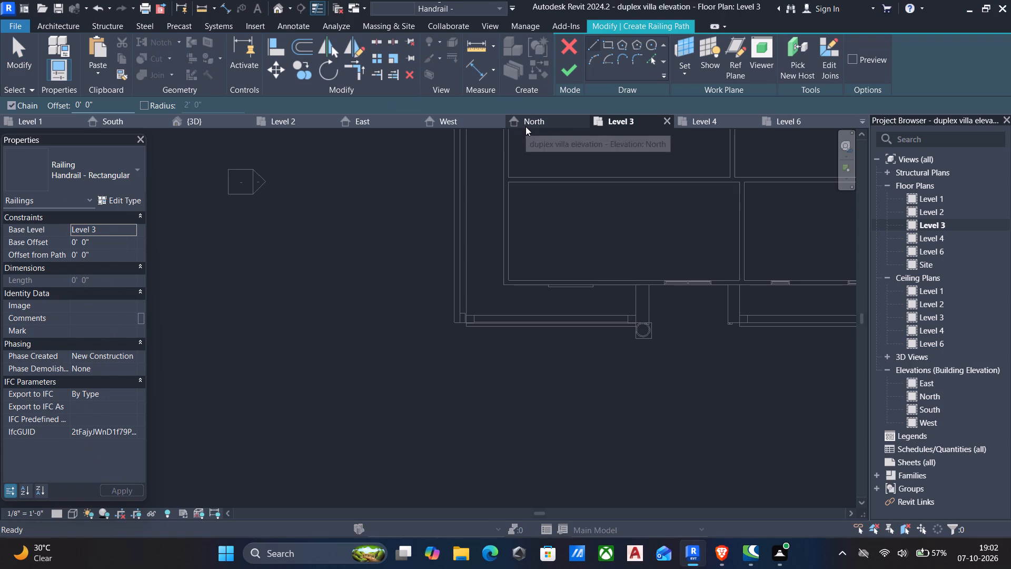
scroll(526, 126, "down", 1)
middle_click_drag(526, 129, 161, 162)
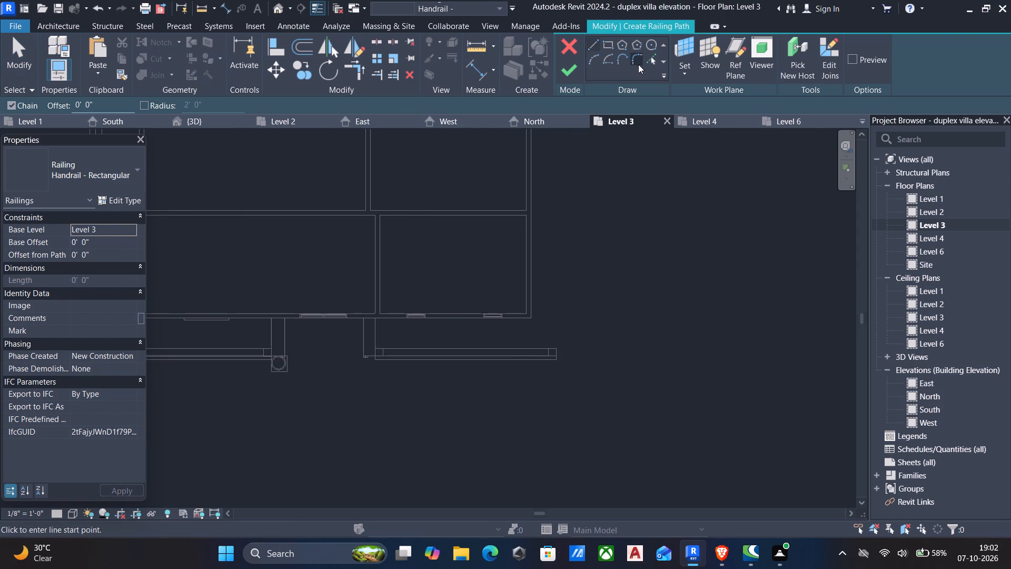
left_click(650, 61)
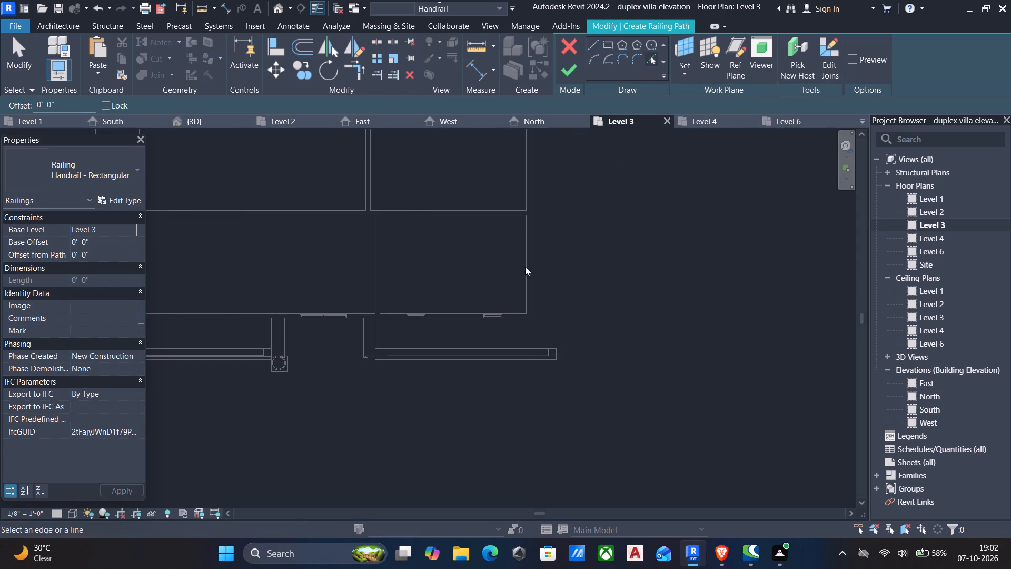
scroll(449, 365, "up", 4)
left_click(438, 350)
scroll(440, 356, "down", 4)
middle_click_drag(442, 359, 563, 329)
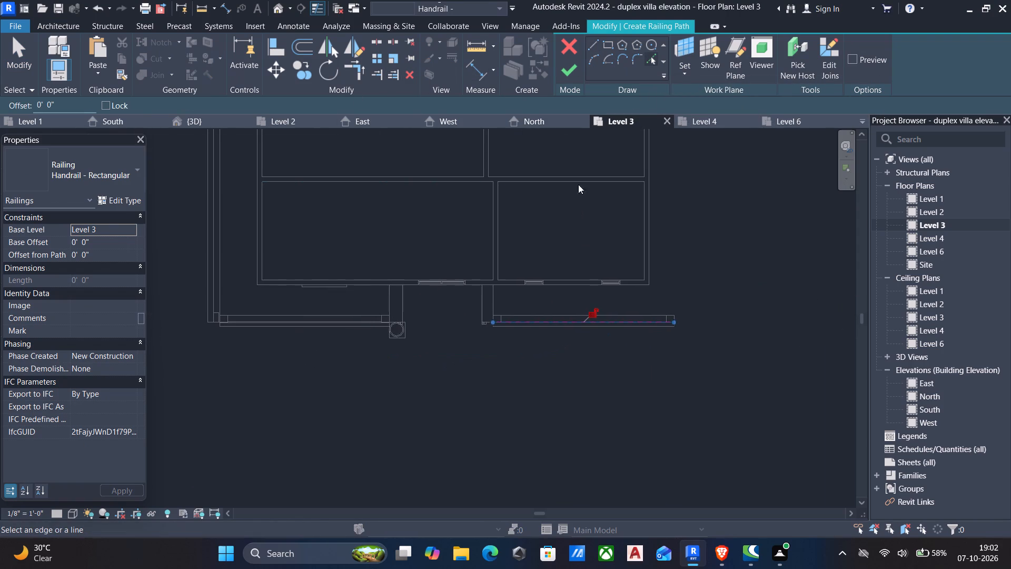
left_click(567, 66)
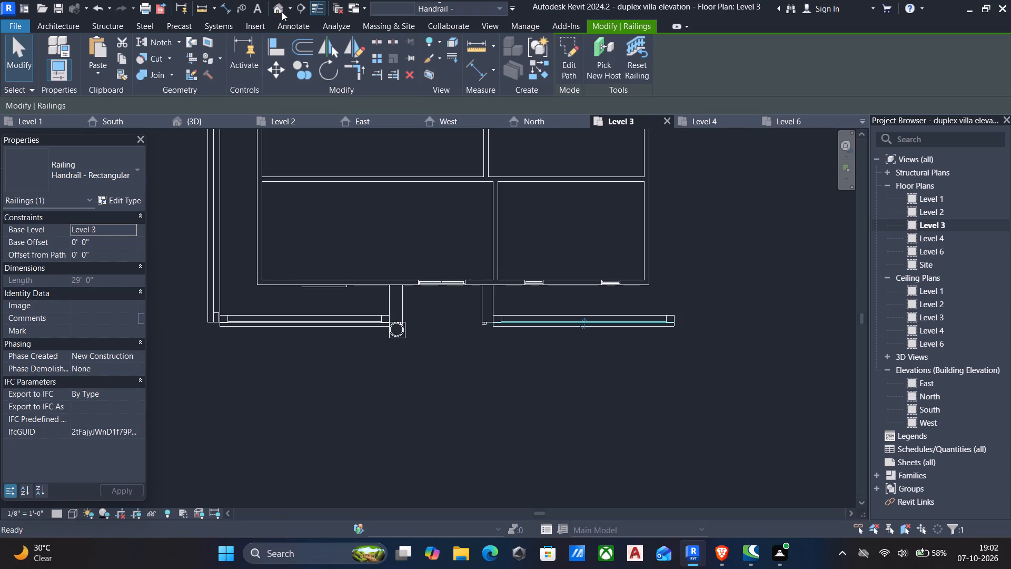
On Level 3, create a 73' 6" Handrail - Rectangular railing by picking the frame edge along the villa's full left side balcony.
left_click(282, 10)
scroll(431, 205, "down", 2)
scroll(577, 274, "up", 5)
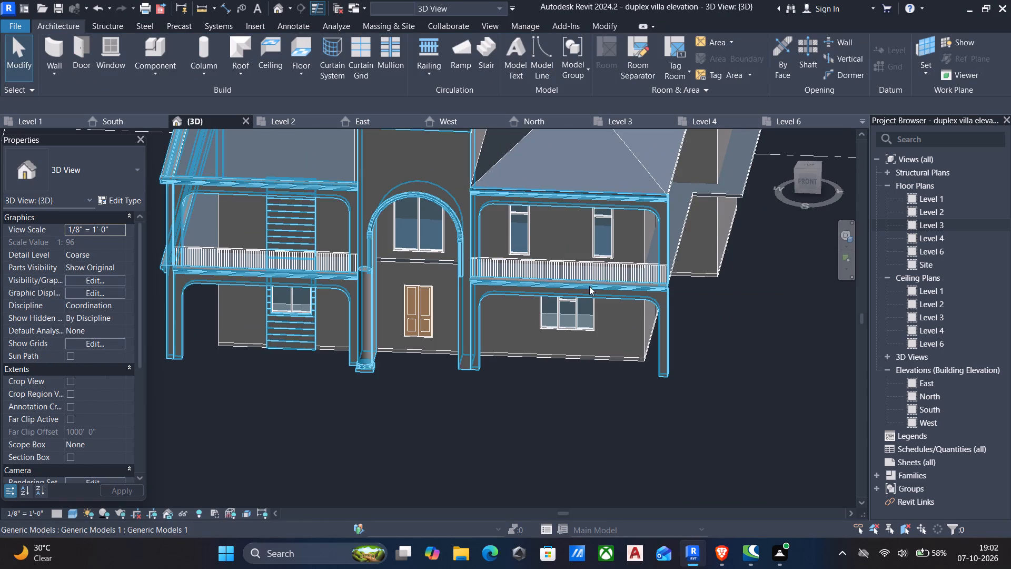
scroll(589, 288, "down", 3)
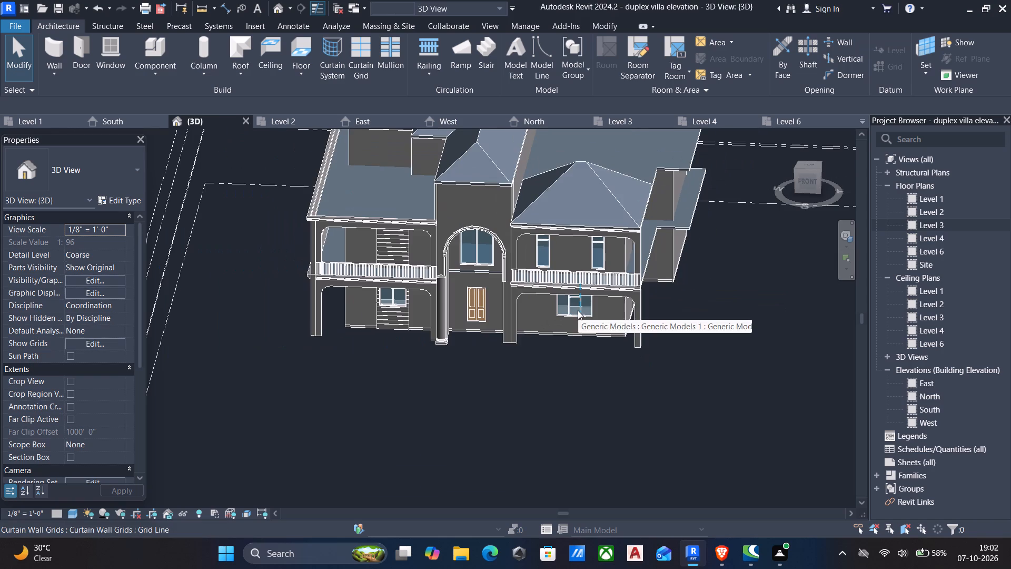
middle_click_drag(578, 310, 716, 336, "shift")
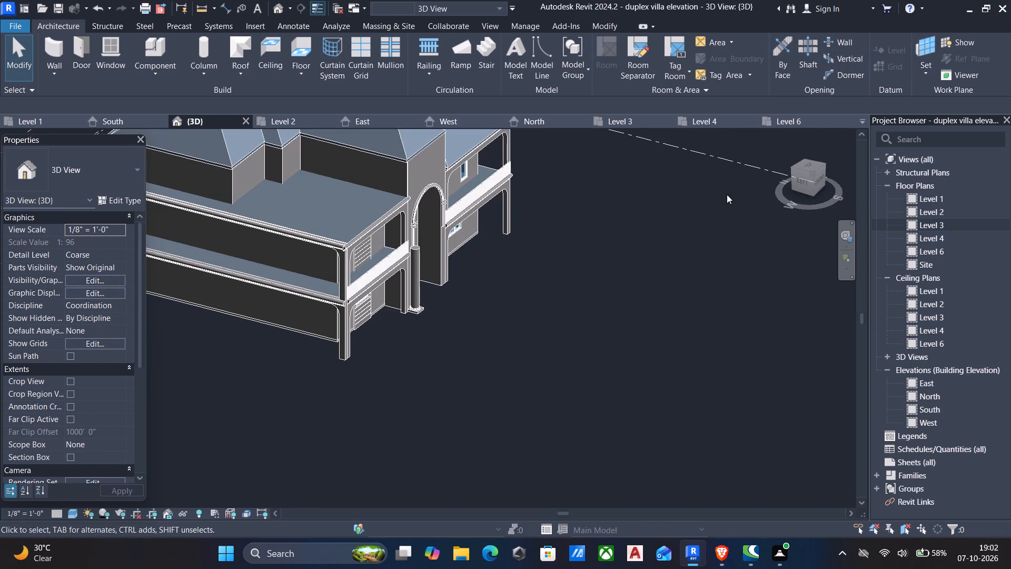
triple_click(948, 224)
scroll(567, 328, "down", 2)
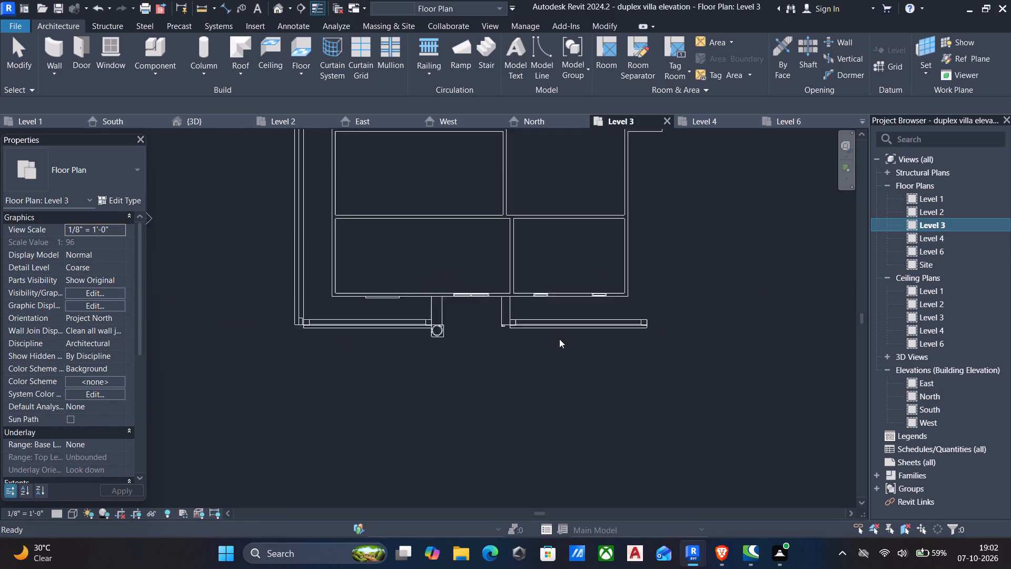
scroll(559, 339, "down", 1)
middle_click_drag(559, 344, 612, 407)
scroll(333, 269, "down", 1)
middle_click_drag(299, 266, 386, 362)
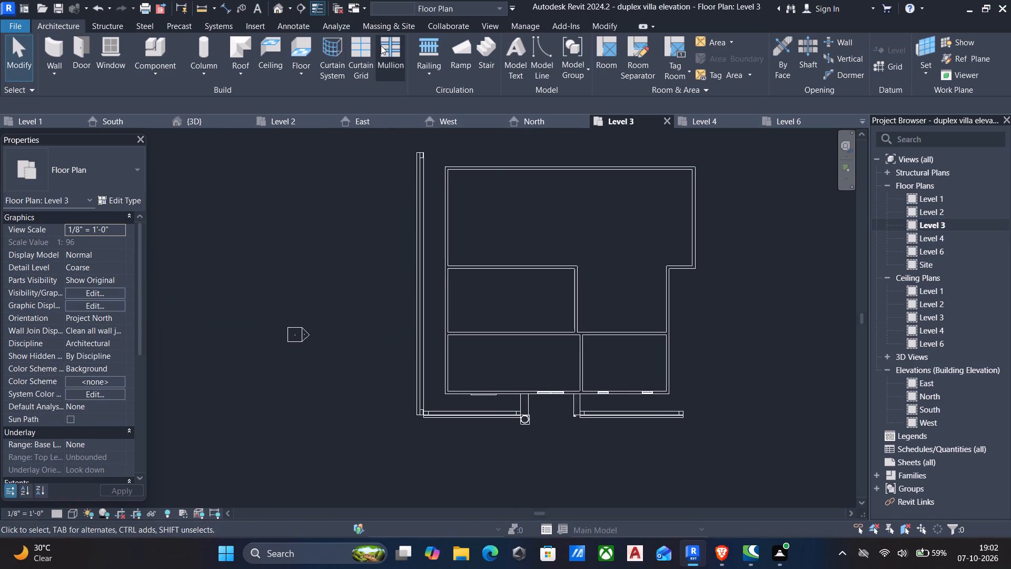
left_click(421, 46)
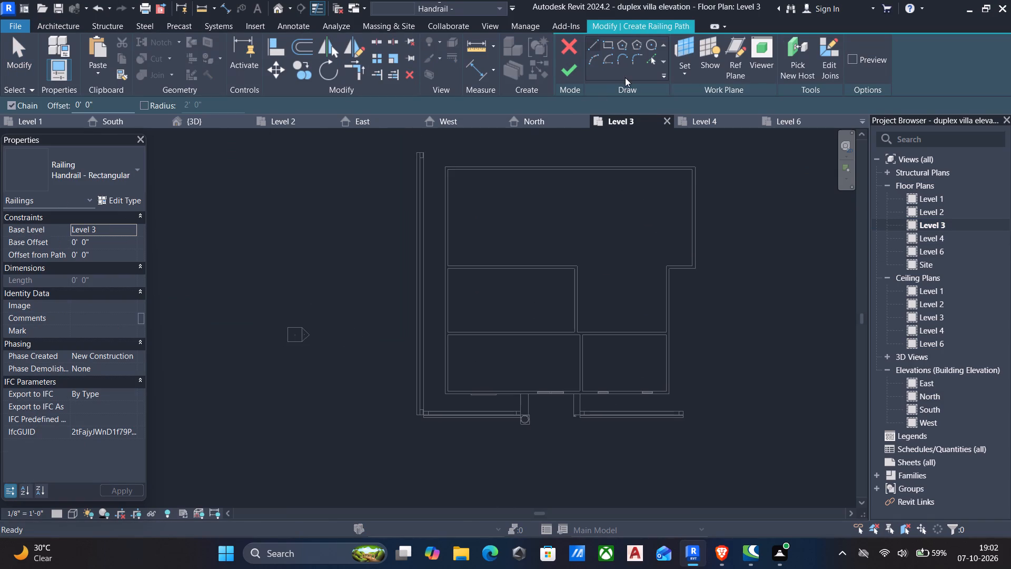
left_click(653, 60)
scroll(423, 375, "up", 4)
scroll(452, 464, "up", 5)
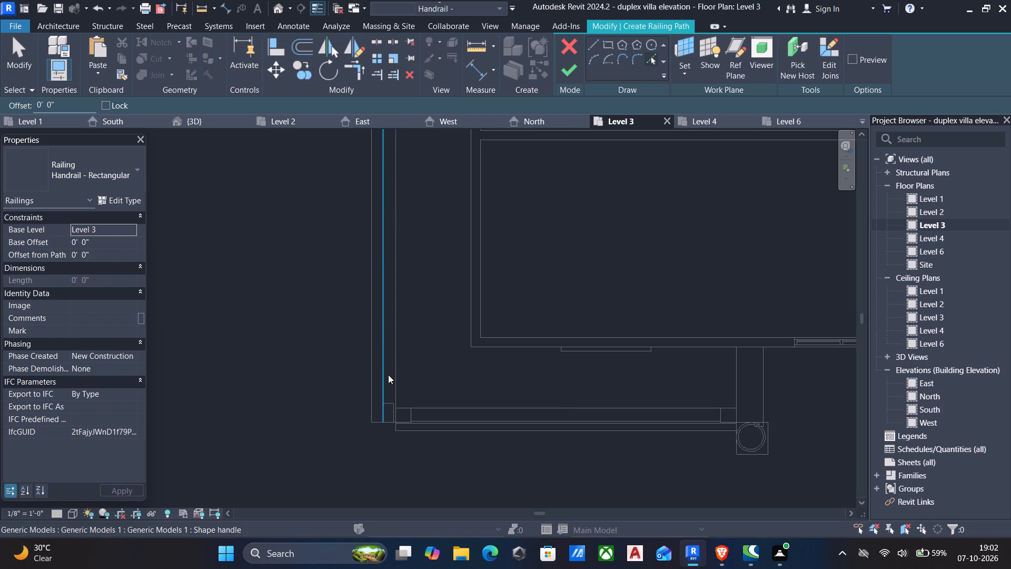
left_click(388, 375)
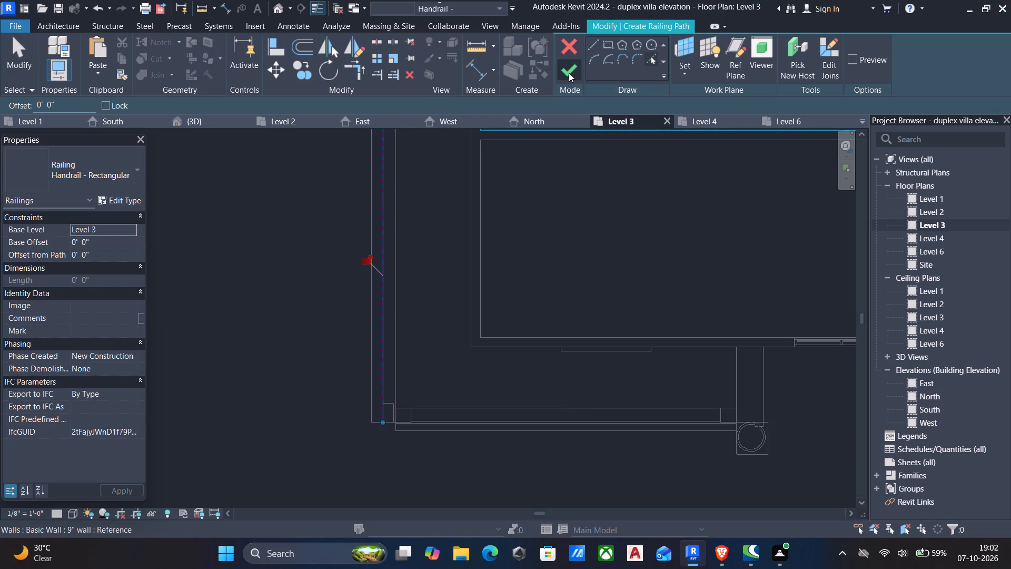
left_click(569, 73)
scroll(564, 77, "down", 6)
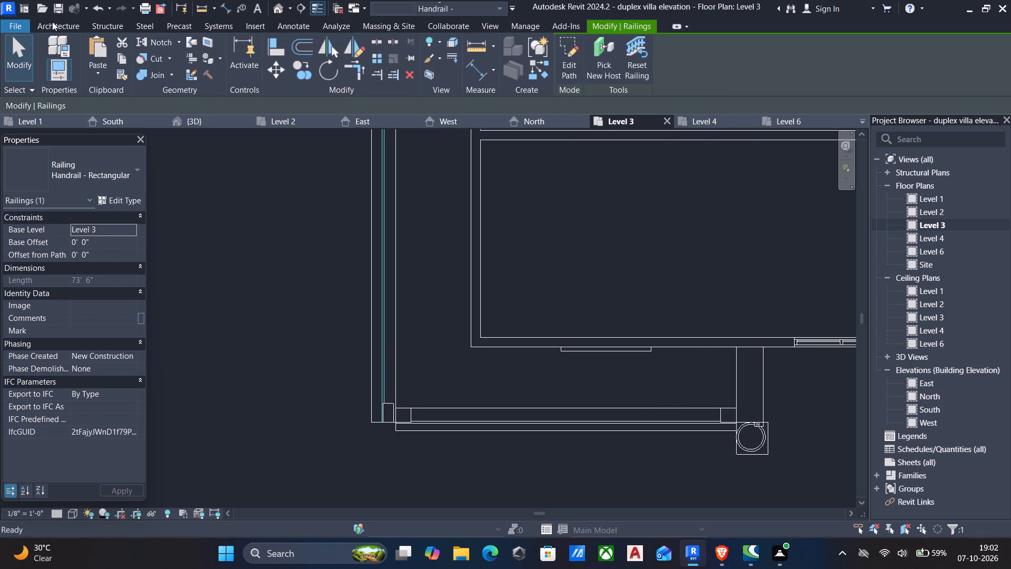
Examine in 3D how the left side balcony railing meets the columns, frame and front railing at both ends.
left_click(277, 11)
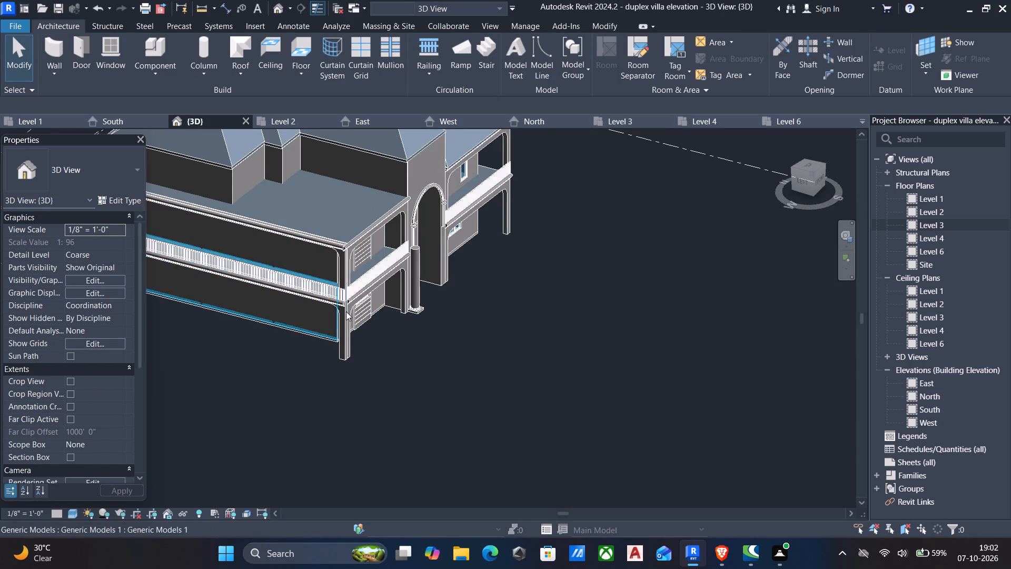
middle_click_drag(353, 330, 465, 337)
scroll(302, 277, "up", 4)
scroll(309, 294, "down", 4)
middle_click_drag(313, 299, 490, 394)
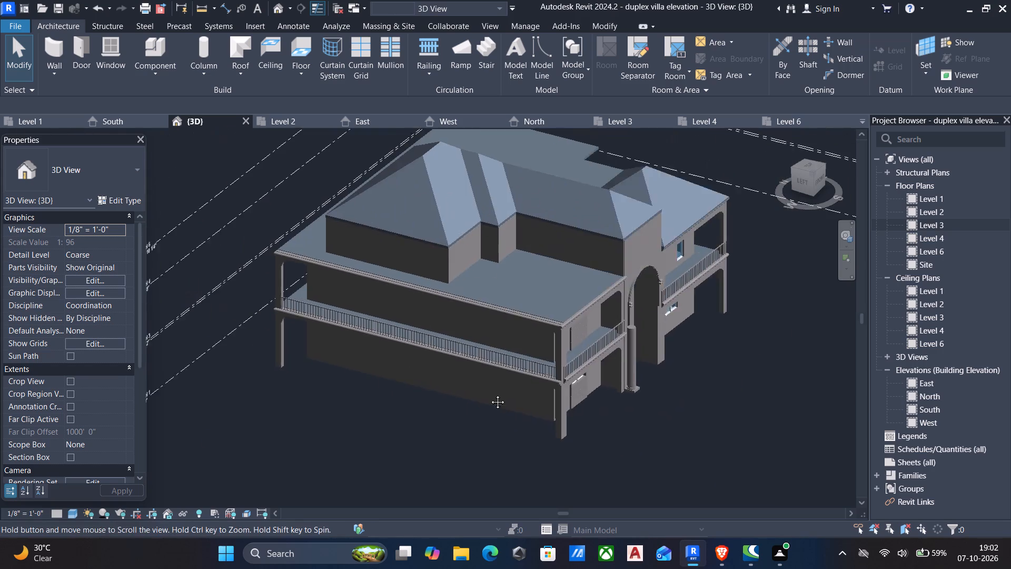
middle_click_drag(490, 394, 500, 395)
middle_click_drag(403, 366, 487, 345, "shift")
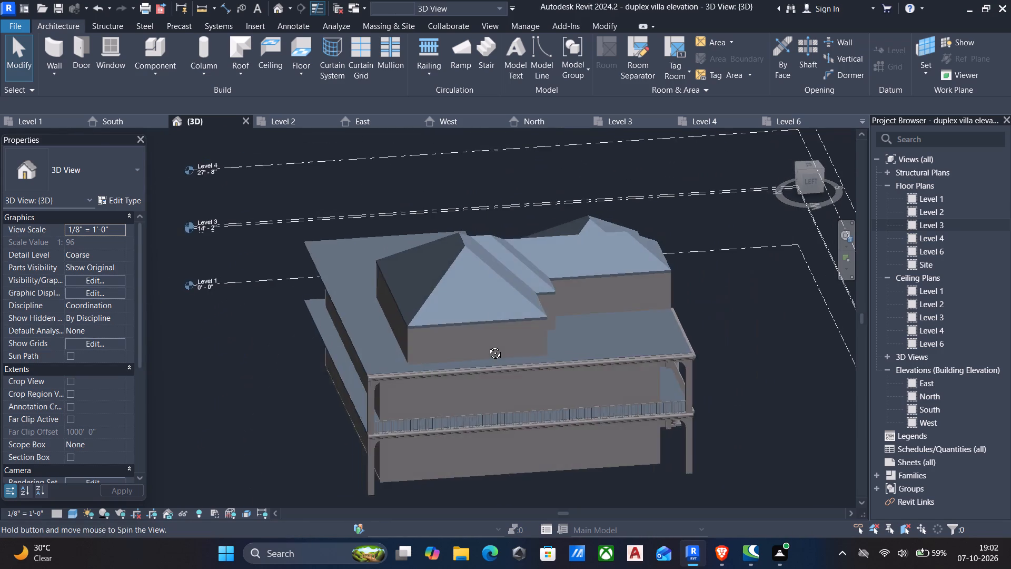
middle_click_drag(487, 345, 487, 345, "shift")
scroll(368, 409, "up", 5)
scroll(393, 451, "up", 5)
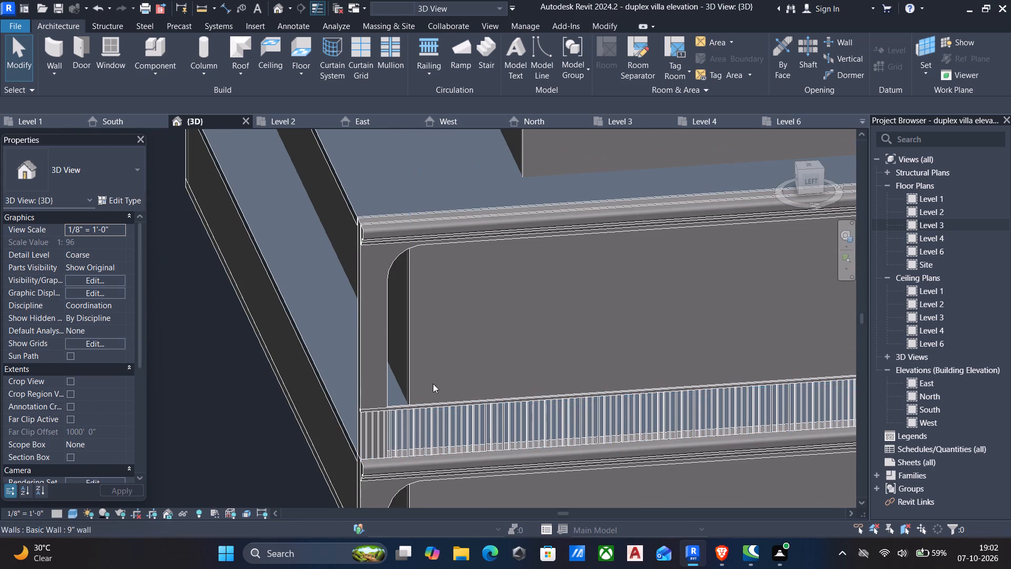
scroll(552, 404, "down", 6)
middle_click_drag(586, 425, 137, 339)
middle_click_drag(653, 330, 402, 351, "shift")
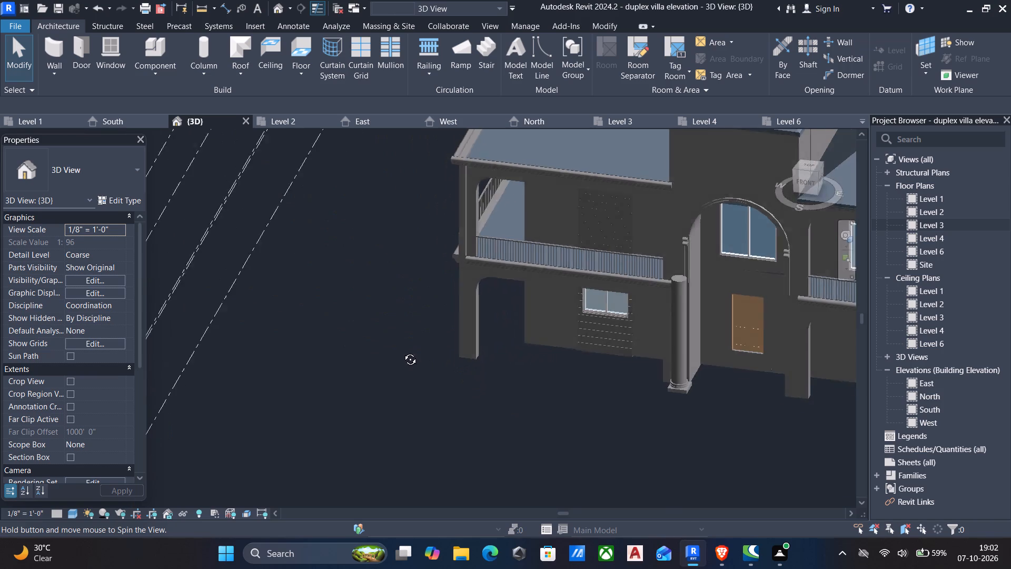
middle_click_drag(402, 351, 672, 311, "shift")
scroll(672, 311, "up", 1)
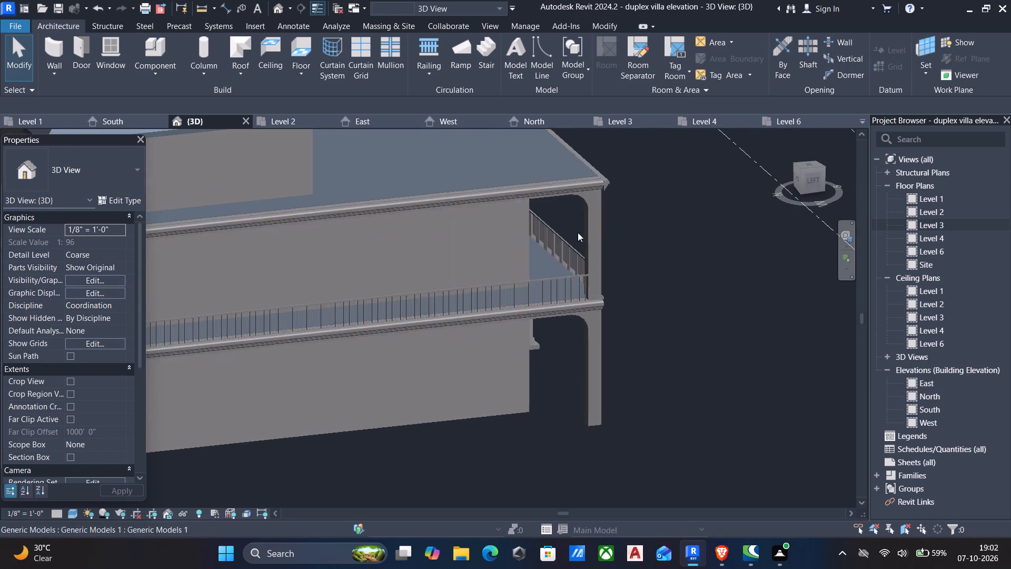
Edit the left side railing's path, pulling its front end back to the corner column's inner face for a 72' 0" length.
left_click(507, 283)
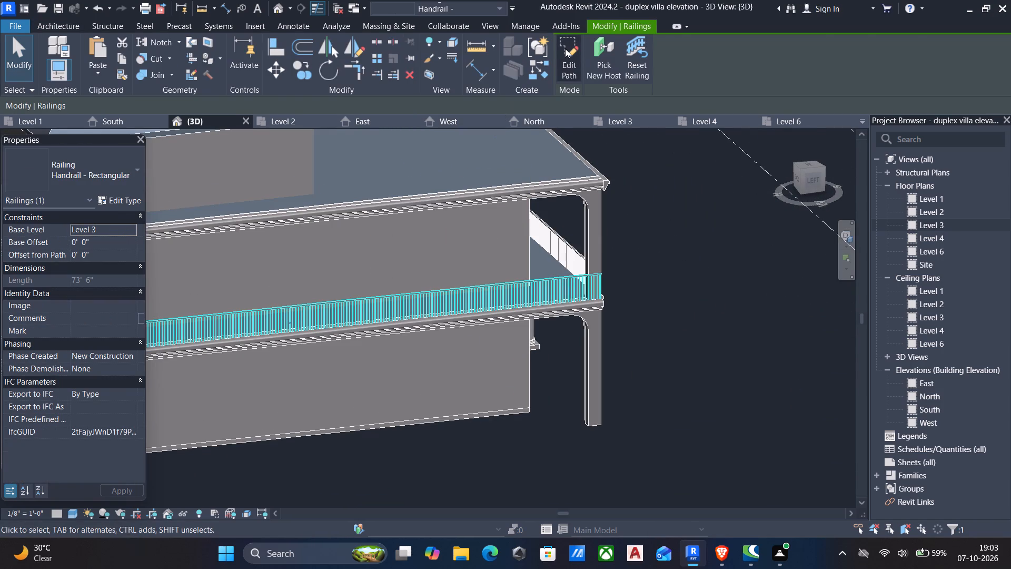
left_click(565, 48)
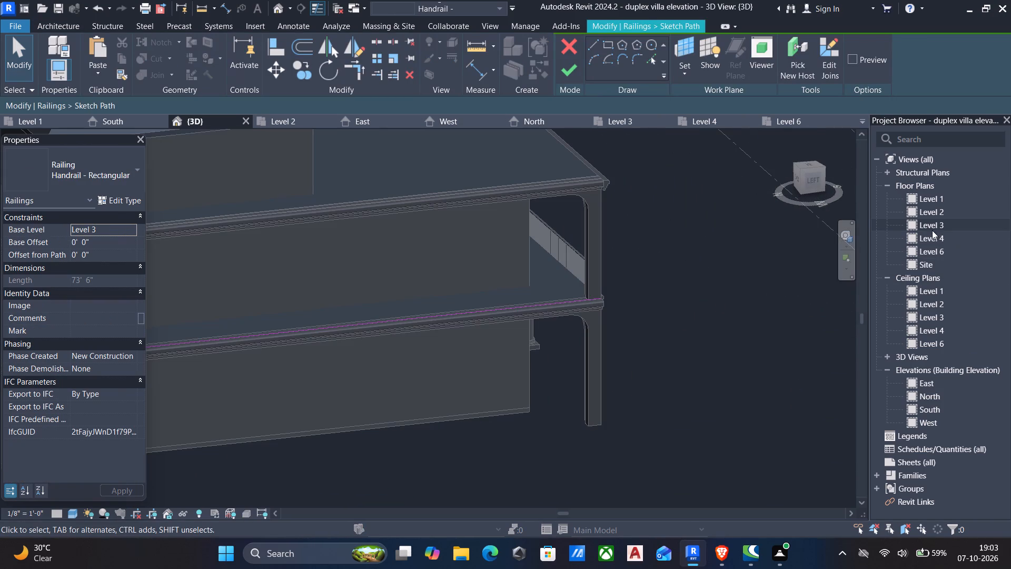
scroll(587, 319, "up", 15)
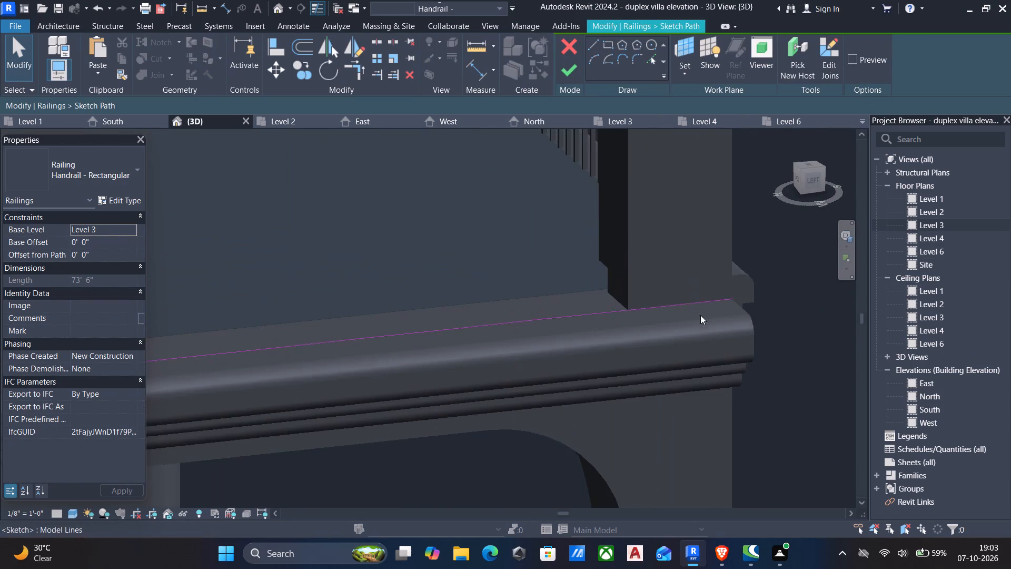
scroll(715, 317, "up", 4)
left_click(717, 289)
scroll(744, 293, "up", 4)
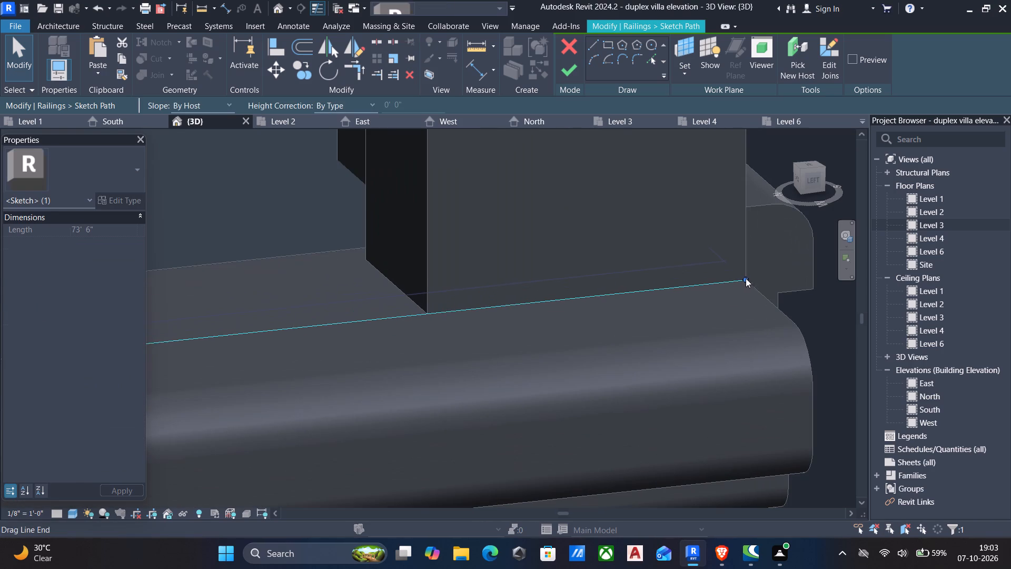
left_click_drag(746, 276, 440, 320)
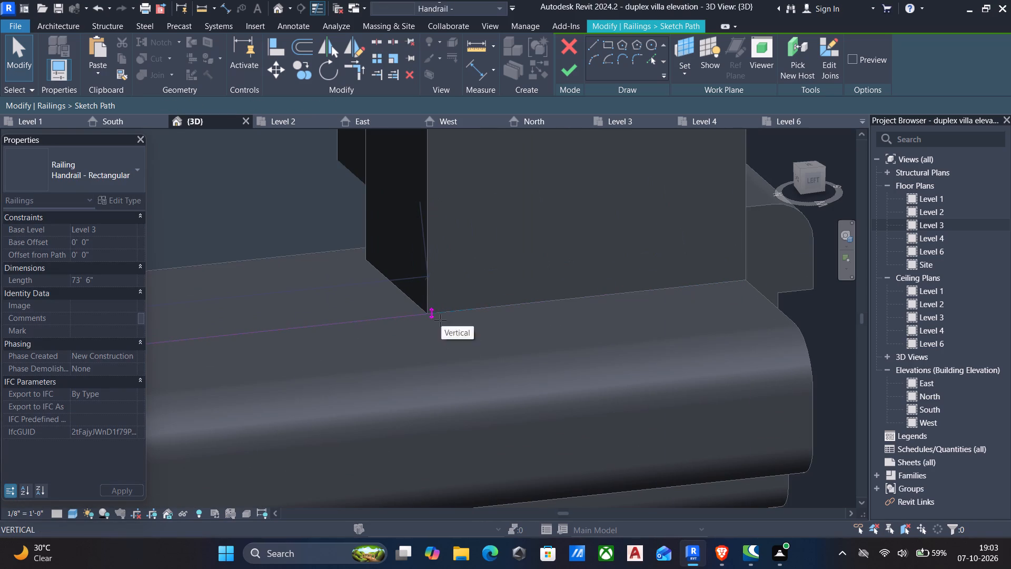
left_click_drag(440, 320, 428, 318)
scroll(433, 298, "up", 3)
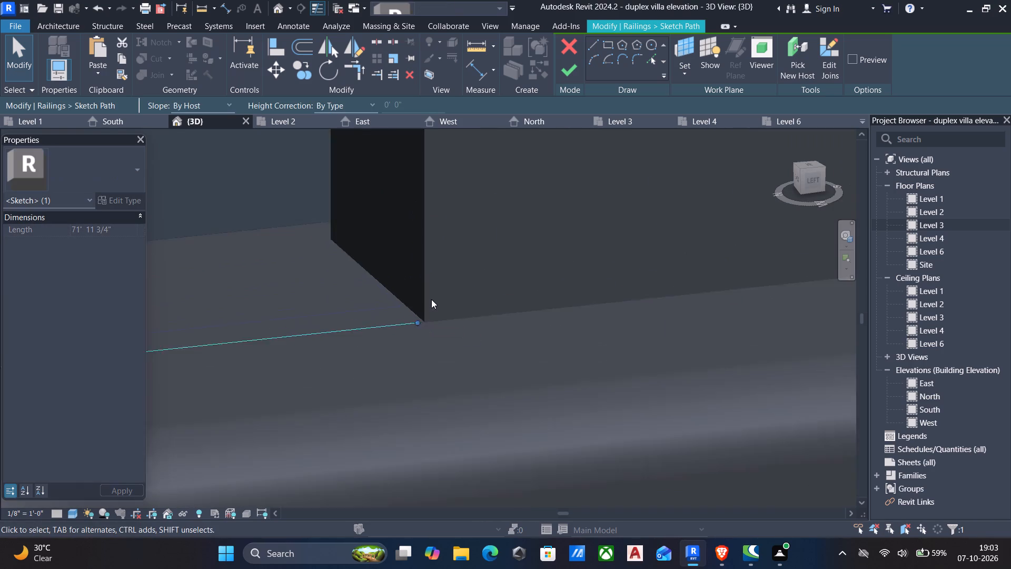
scroll(431, 299, "up", 2)
scroll(407, 343, "up", 6)
left_click_drag(418, 308, 437, 308)
scroll(420, 335, "down", 12)
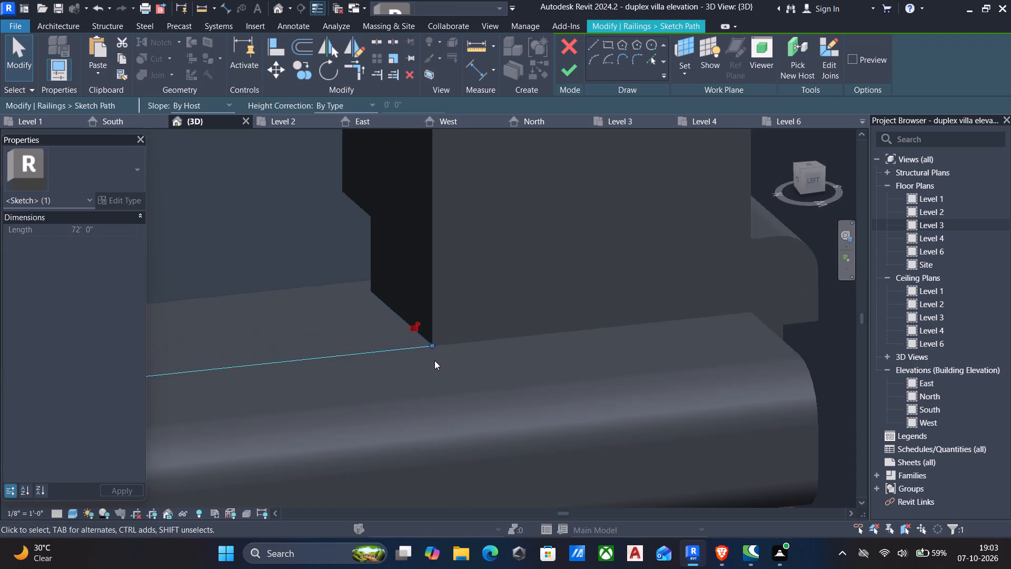
scroll(434, 360, "down", 18)
scroll(427, 349, "down", 6)
middle_click_drag(425, 368, 461, 370)
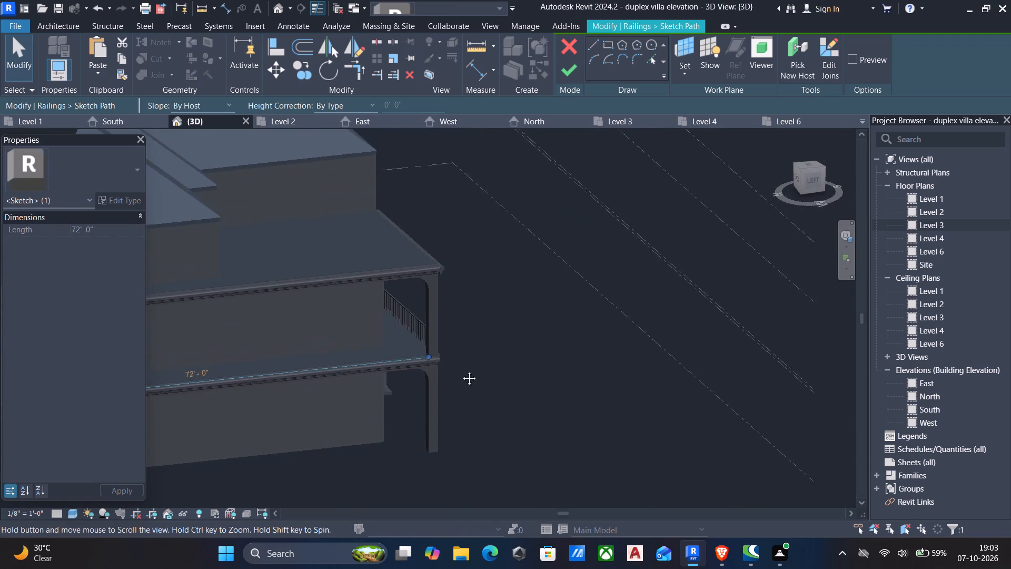
Pull the rear end of the left side railing's path in to the inner face of the rear column.
middle_click_drag(461, 370, 563, 340)
scroll(444, 429, "down", 1)
middle_click_drag(246, 435, 468, 362)
scroll(329, 358, "up", 6)
scroll(420, 250, "up", 6)
scroll(328, 216, "up", 2)
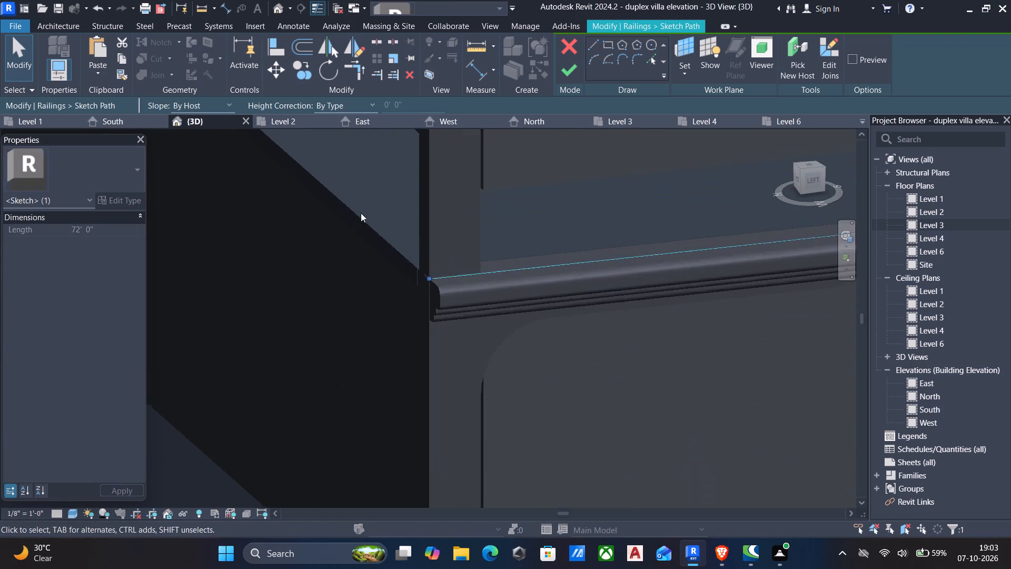
scroll(361, 213, "up", 4)
scroll(562, 285, "up", 5)
middle_click_drag(554, 338, 476, 298)
scroll(458, 311, "up", 5)
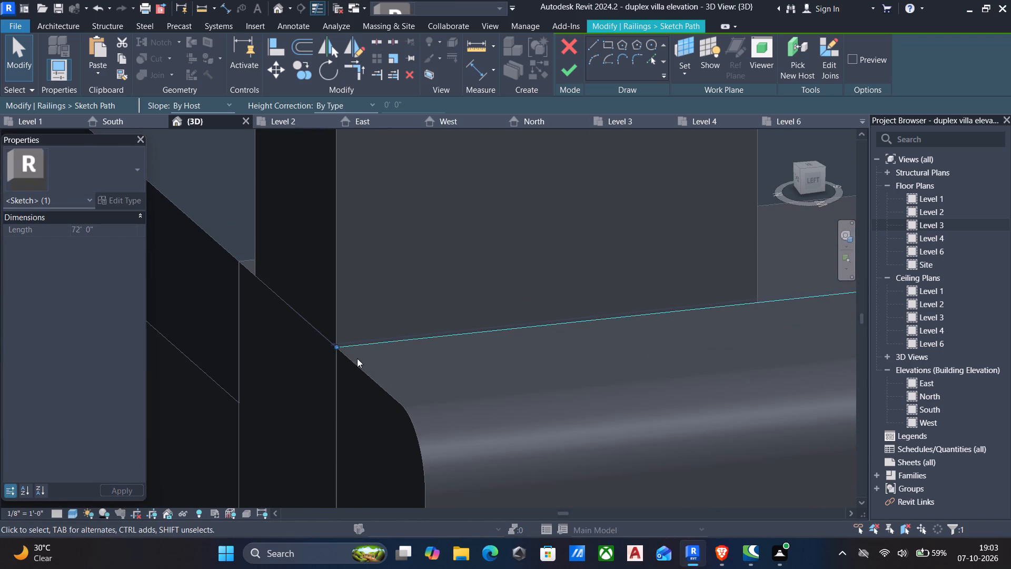
left_click_drag(338, 348, 360, 347)
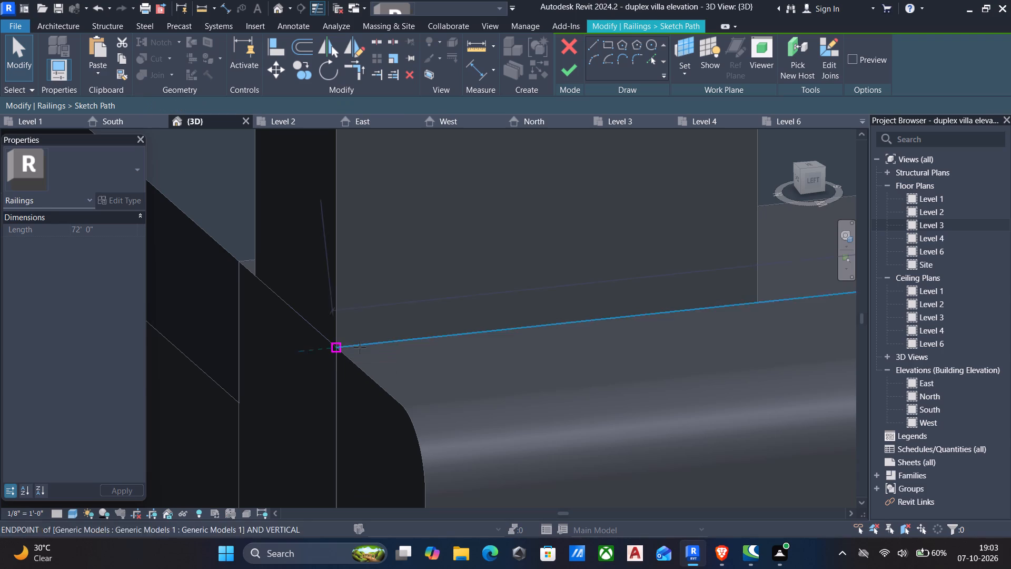
left_click_drag(360, 347, 754, 299)
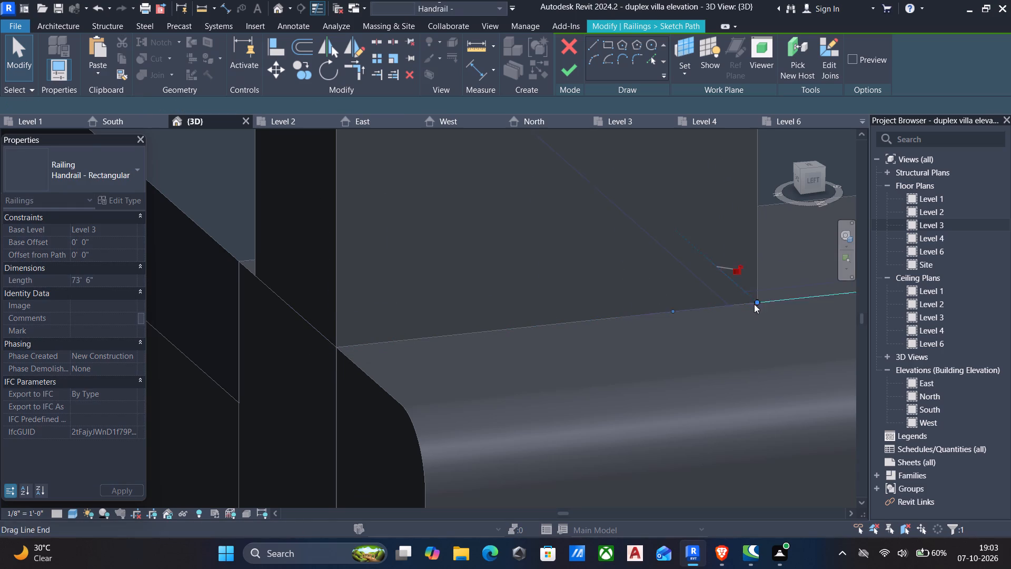
Finish the left side balcony railing's path edit, leaving the path 70' 6" long between the end columns.
scroll(750, 319, "down", 4)
middle_click_drag(745, 338, 619, 377)
scroll(619, 375, "up", 12)
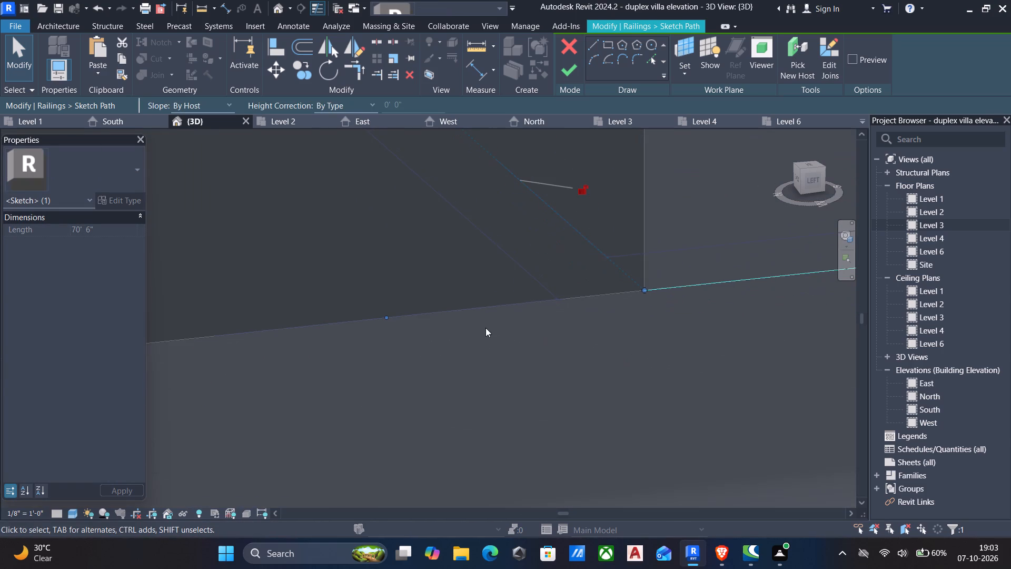
key("Escape")
scroll(526, 333, "down", 5)
left_click(568, 77)
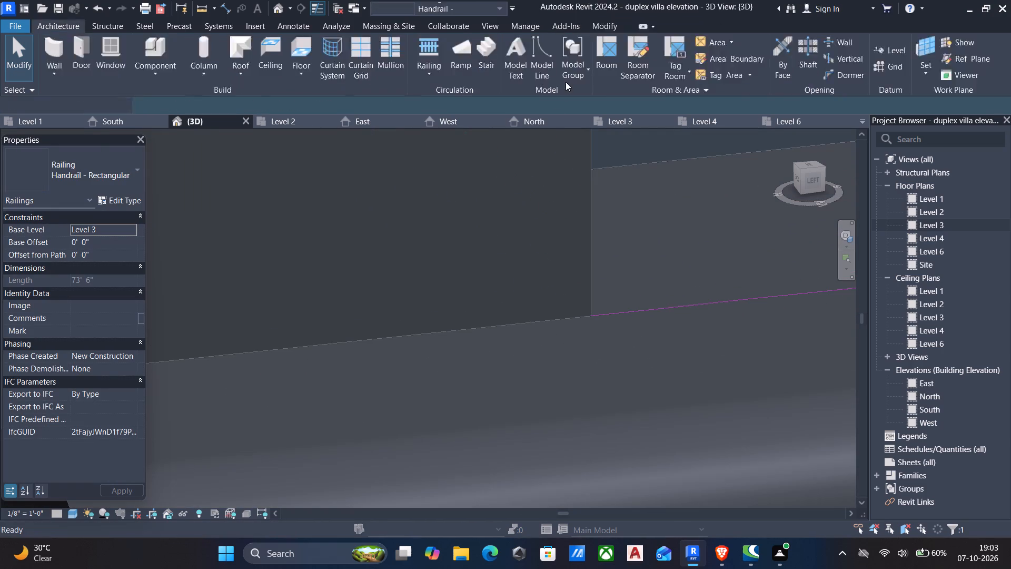
scroll(543, 234, "down", 6)
scroll(572, 298, "down", 16)
key("Escape")
Examine the whole villa in 3D from the side and front, checking the balcony railings, columns and roofs.
scroll(577, 303, "down", 5)
middle_click_drag(592, 309, 433, 364)
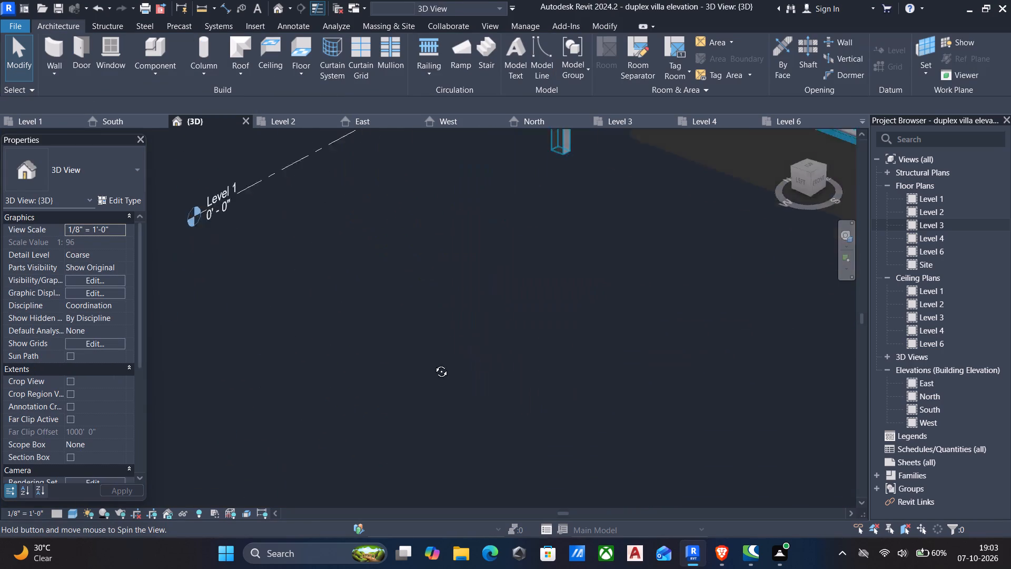
middle_click_drag(433, 364, 402, 405)
scroll(427, 352, "down", 5)
scroll(468, 312, "down", 7)
middle_click_drag(528, 281, 638, 248, "shift")
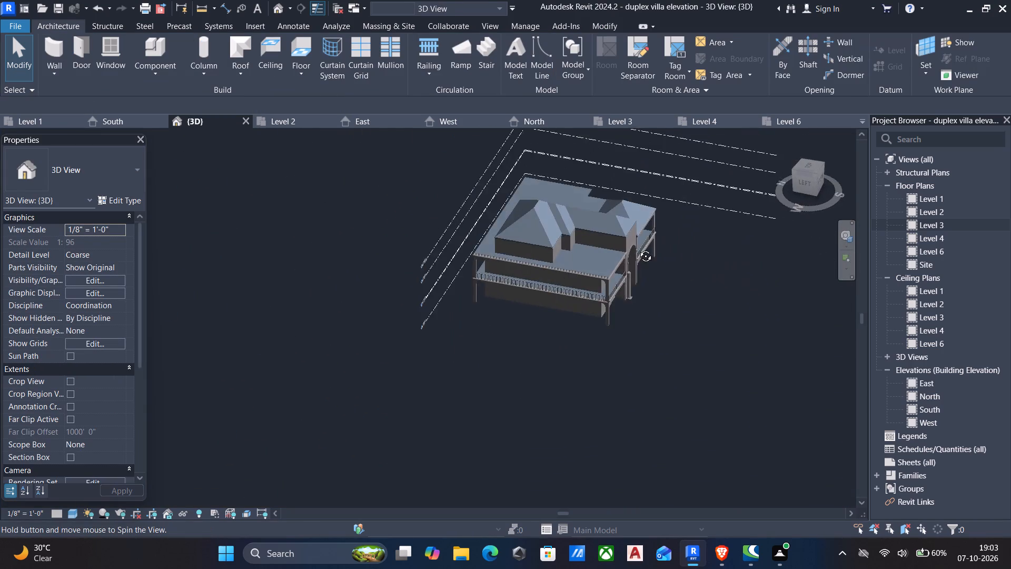
middle_click_drag(638, 248, 611, 193, "shift")
scroll(611, 193, "up", 5, "shift")
middle_click_drag(639, 334, 488, 313, "shift")
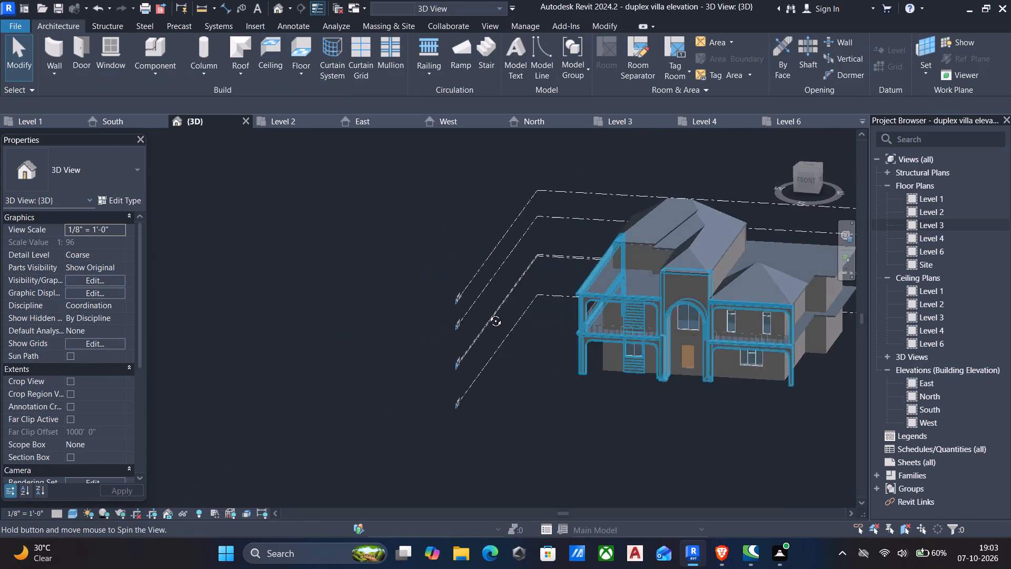
middle_click_drag(488, 313, 544, 265, "shift")
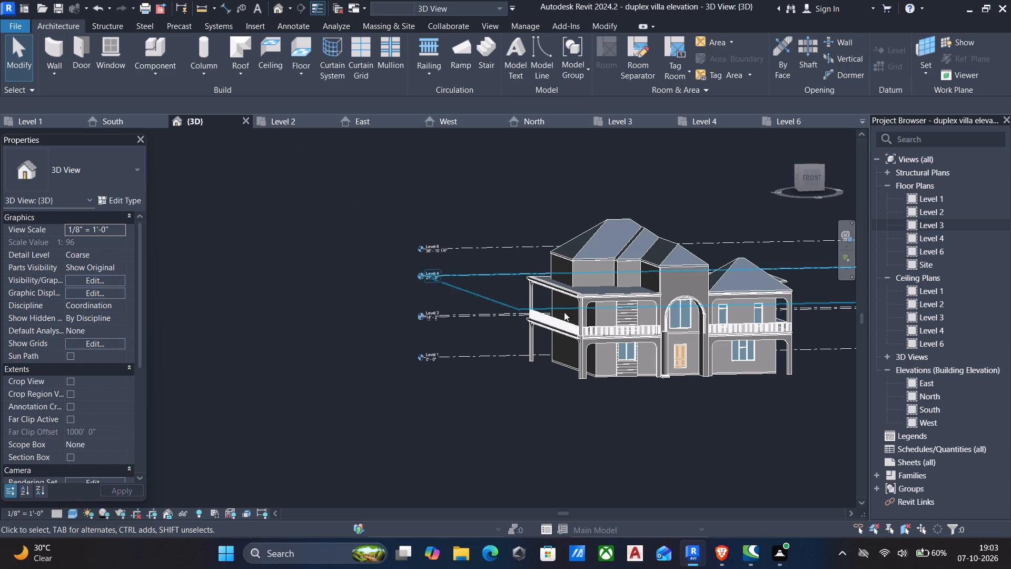
scroll(607, 315, "down", 1)
middle_click_drag(613, 319, 482, 332)
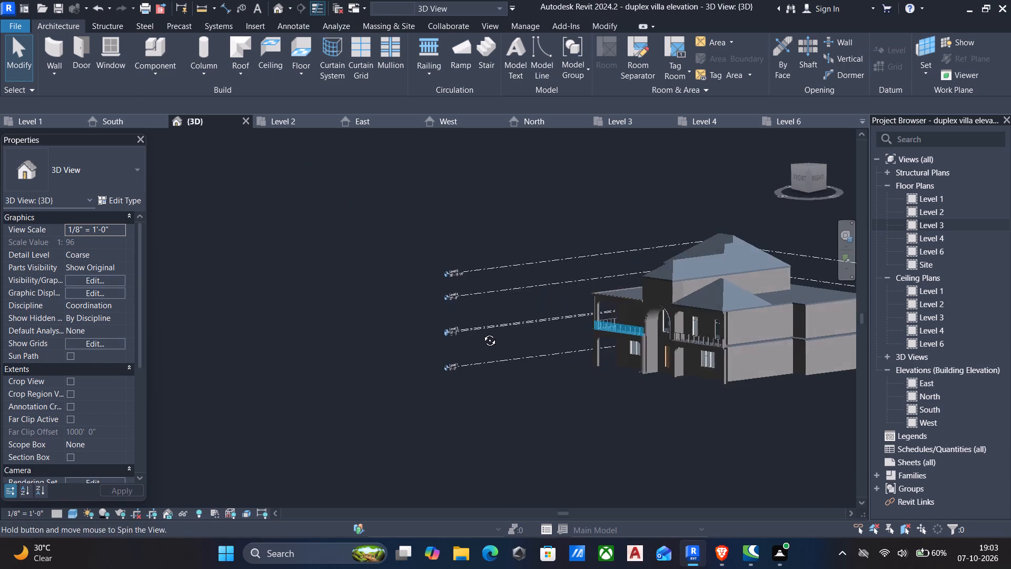
middle_click_drag(482, 332, 588, 355)
key("Escape")
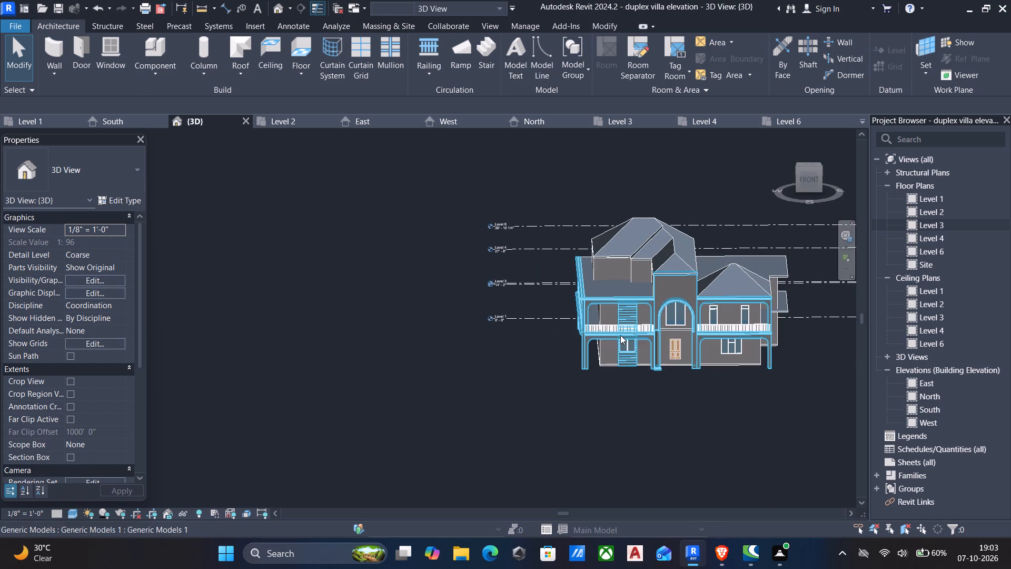
middle_click(631, 342, "shift")
middle_click_drag(631, 343, 719, 335, "shift")
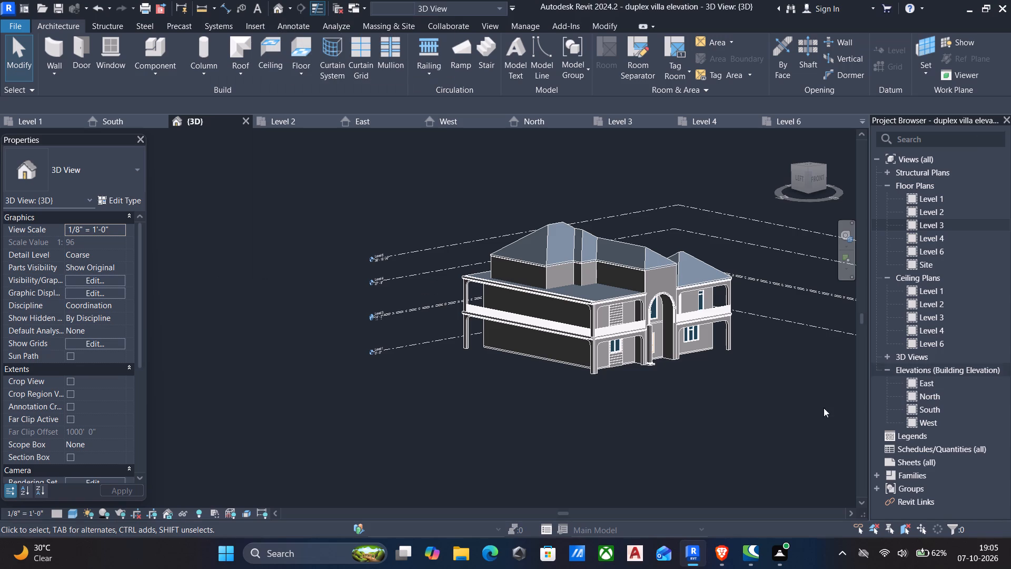
middle_click_drag(722, 397, 498, 375, "shift")
scroll(618, 356, "down", 1, "shift")
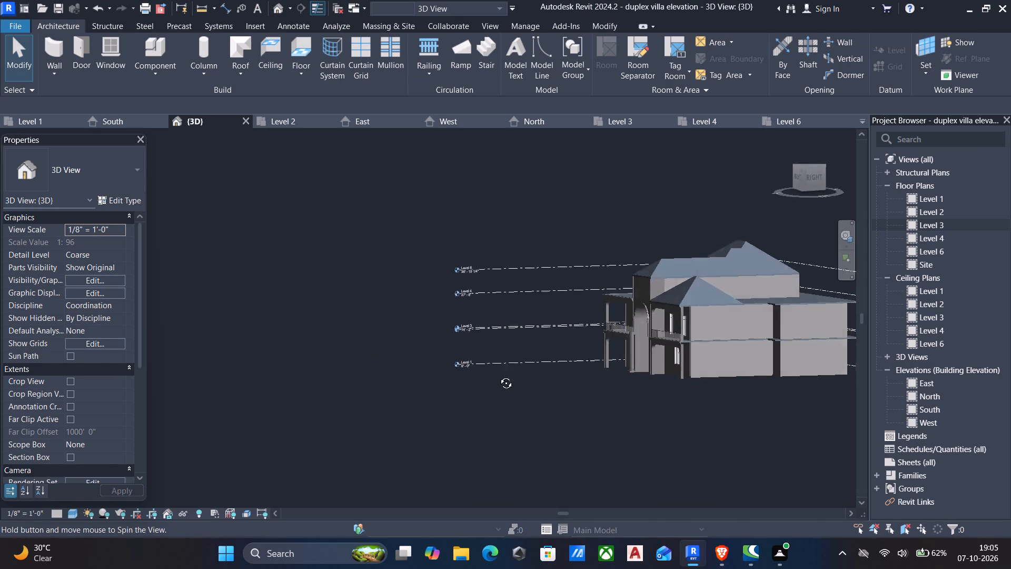
middle_click_drag(498, 375, 576, 413, "shift")
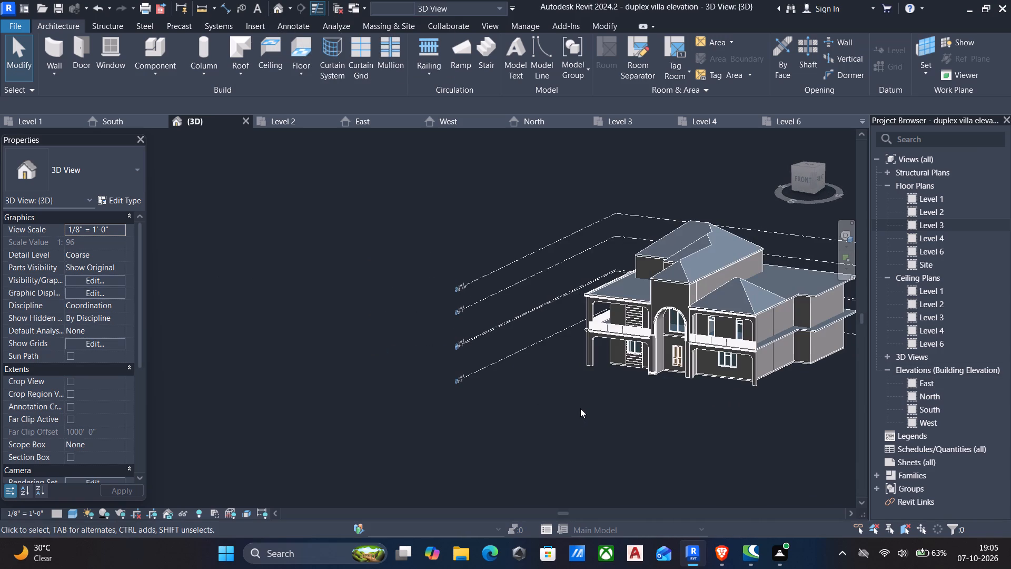
Create a new material named roof from the structure layer of the upper roof's Basic Roof 6" type.
left_click(693, 260)
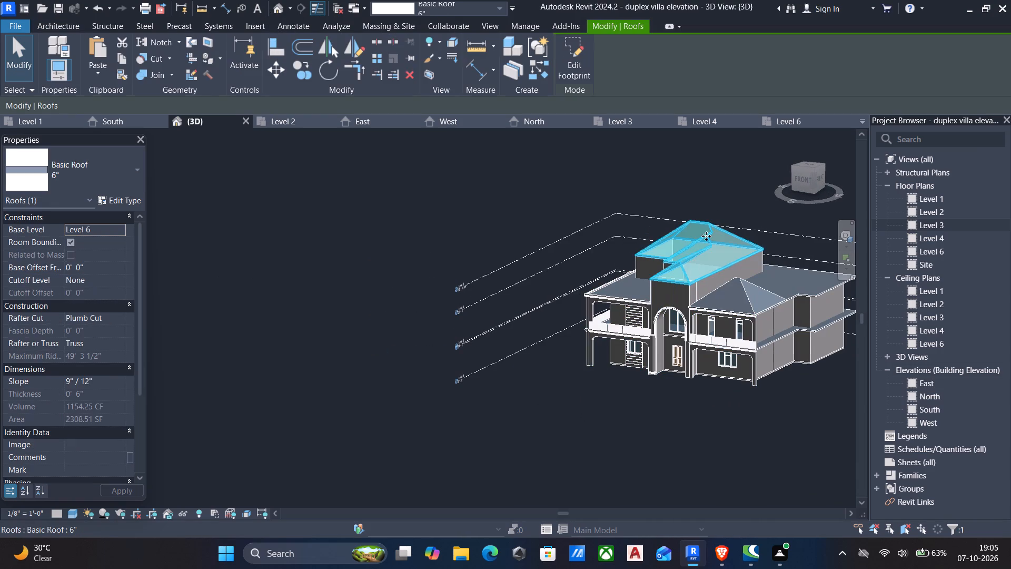
left_click_drag(126, 198, 126, 193)
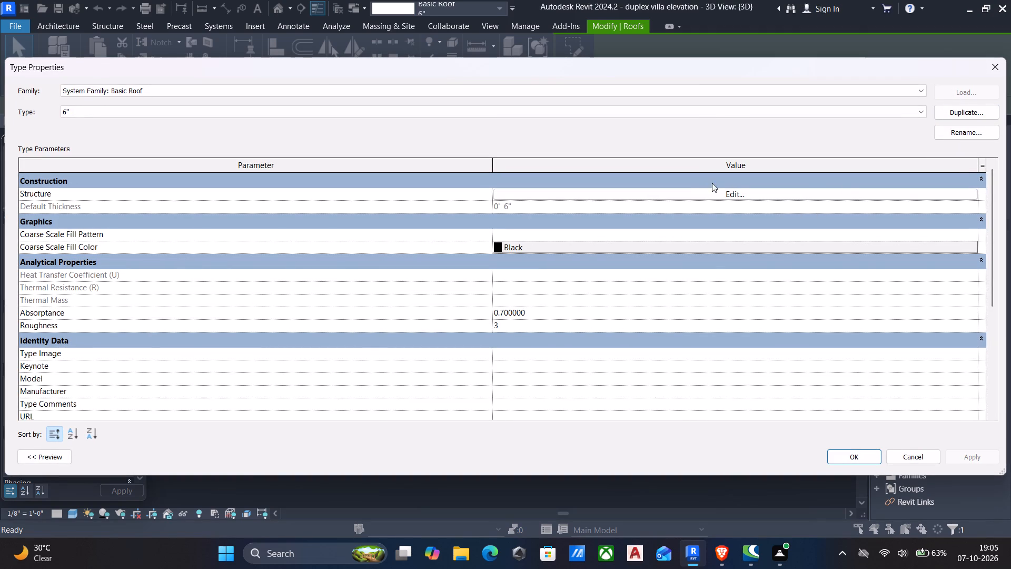
left_click(734, 193)
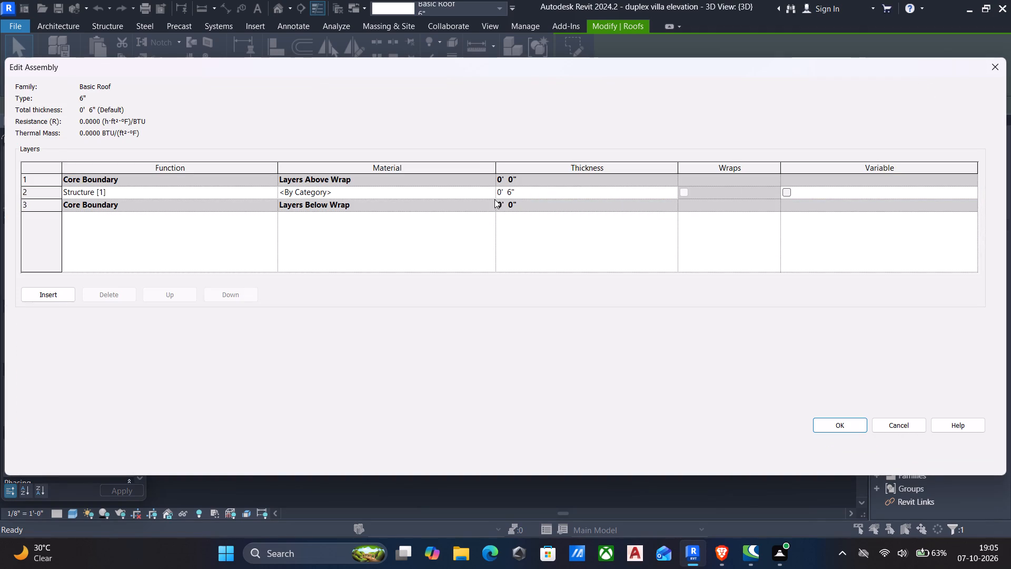
left_click(493, 190)
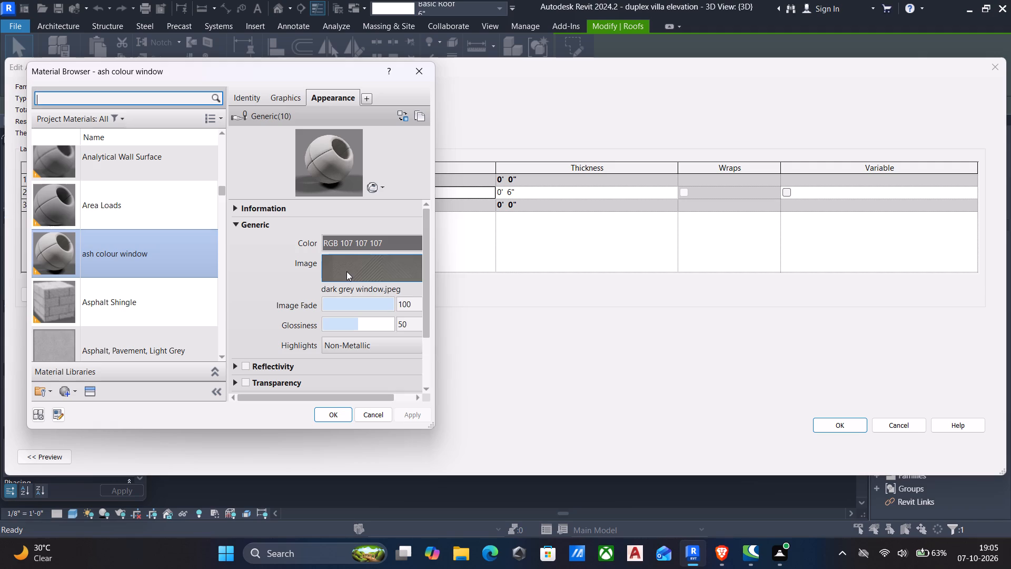
left_click(64, 388)
left_click(87, 409)
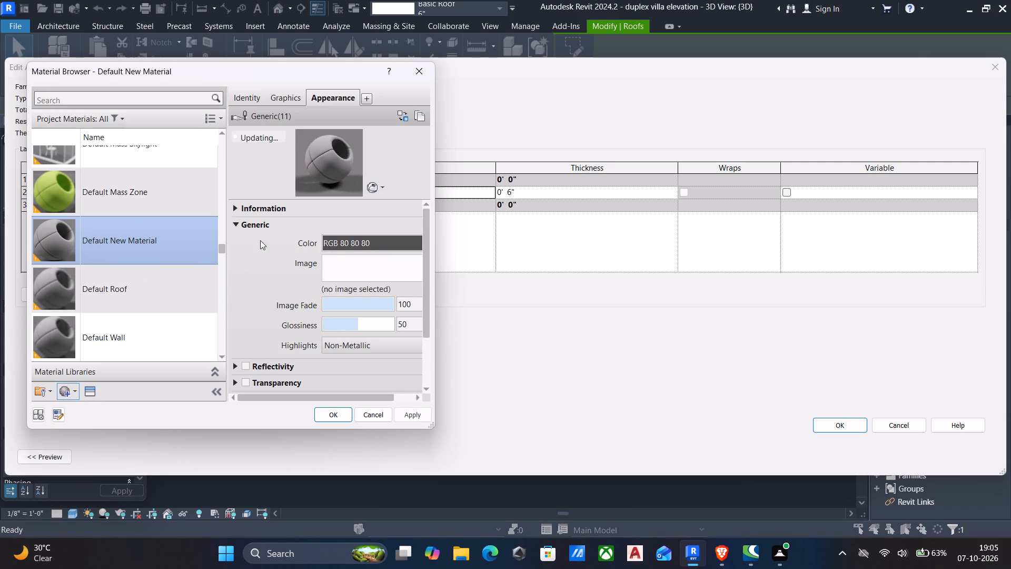
left_click(242, 100)
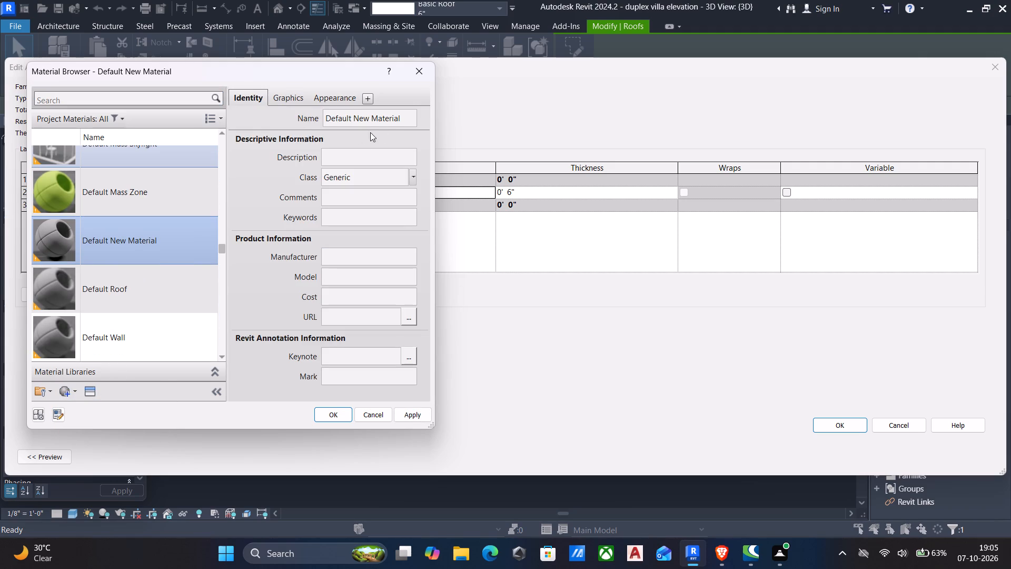
left_click(405, 119)
type("ro")
key("o")
key("f")
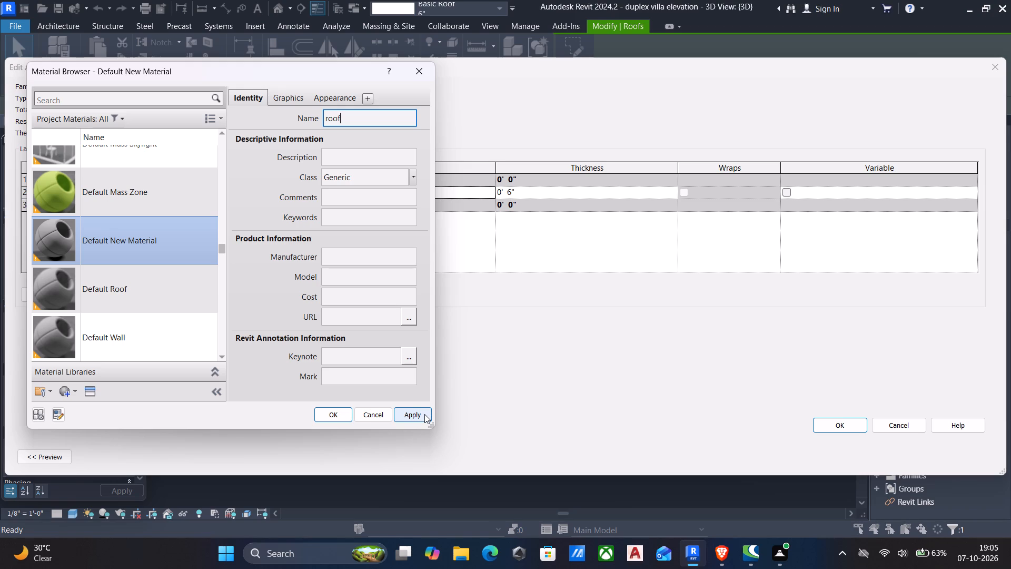
left_click(424, 414)
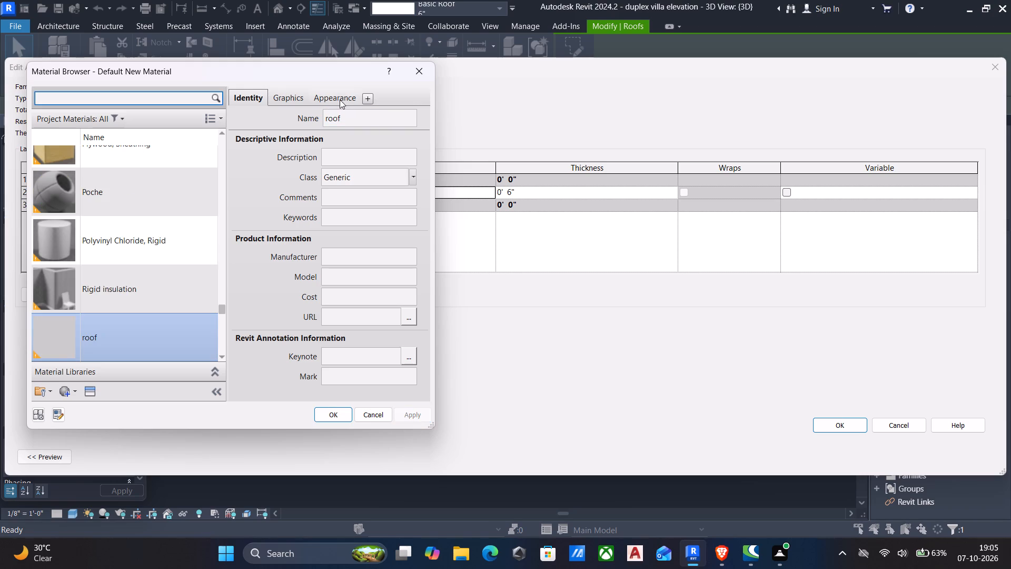
Give the roof material the Asphalt Shingles - Architectural Grade - Black appearance from the Roofing asset library.
left_click(340, 99)
left_click(374, 262)
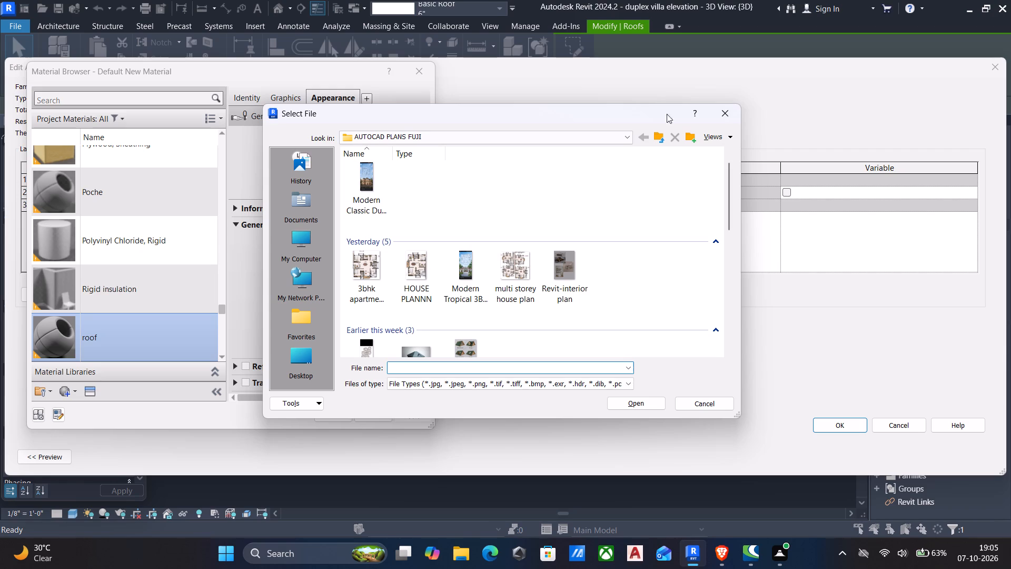
left_click(728, 115)
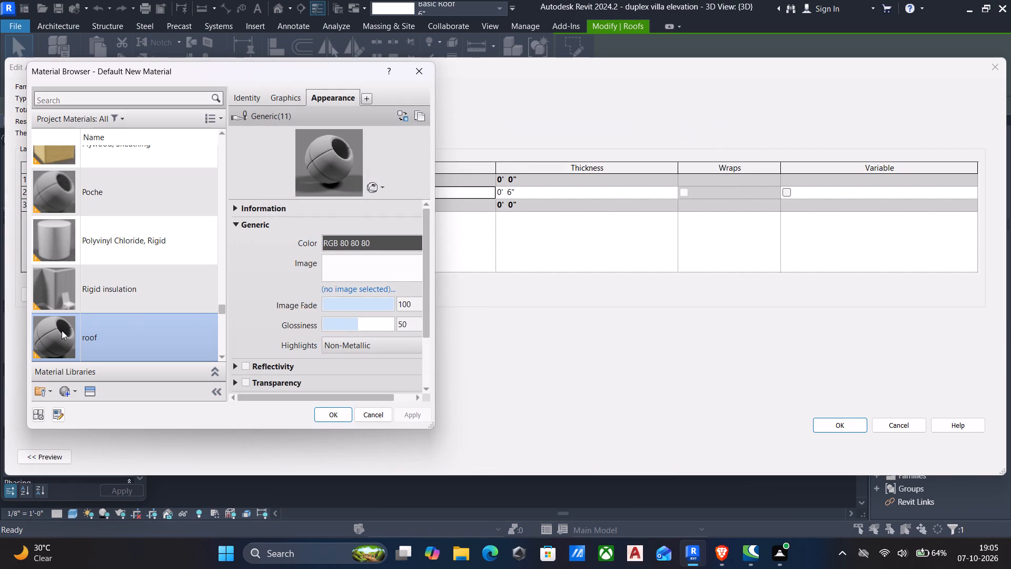
left_click(86, 389)
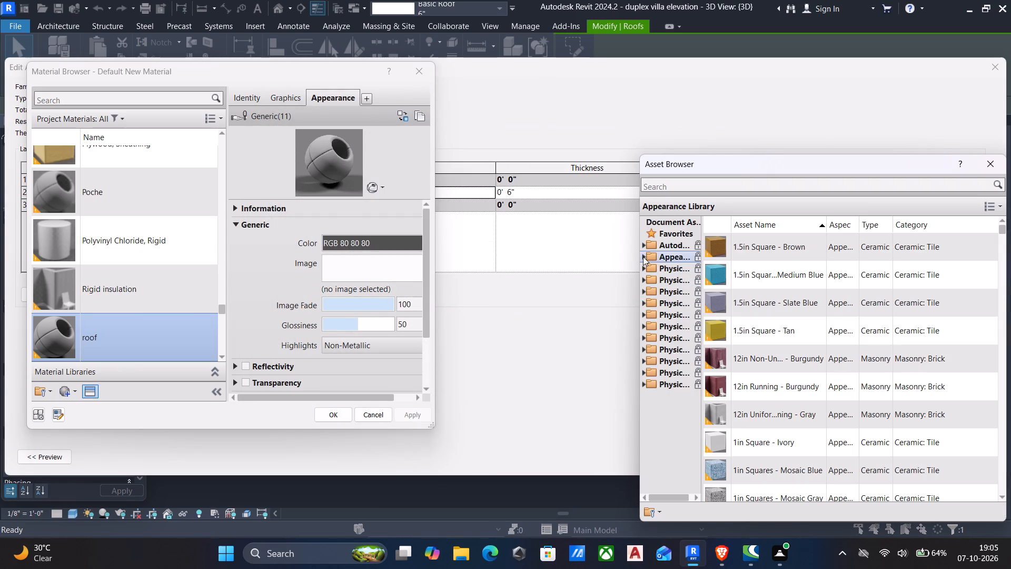
left_click(643, 257)
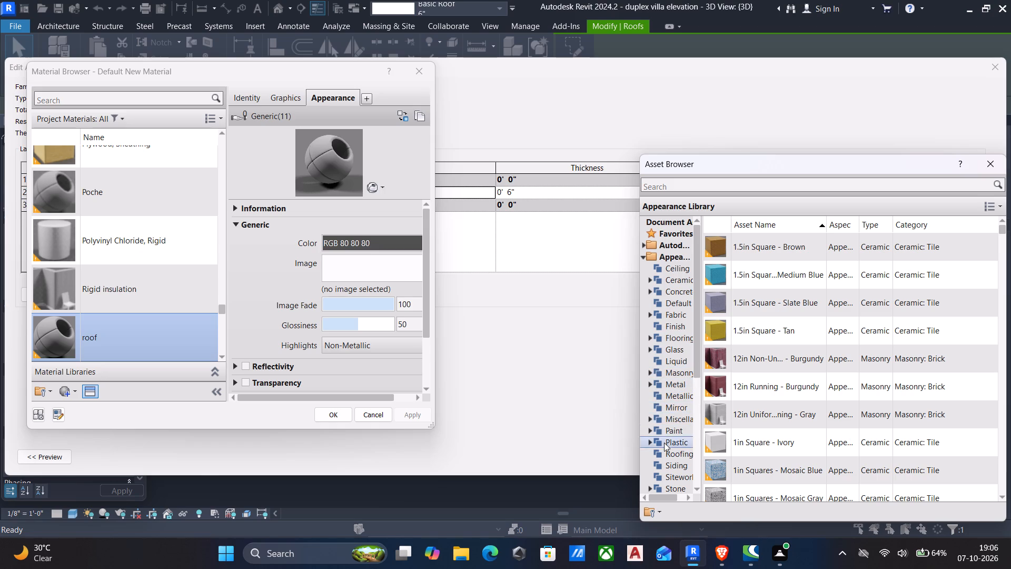
left_click(667, 455)
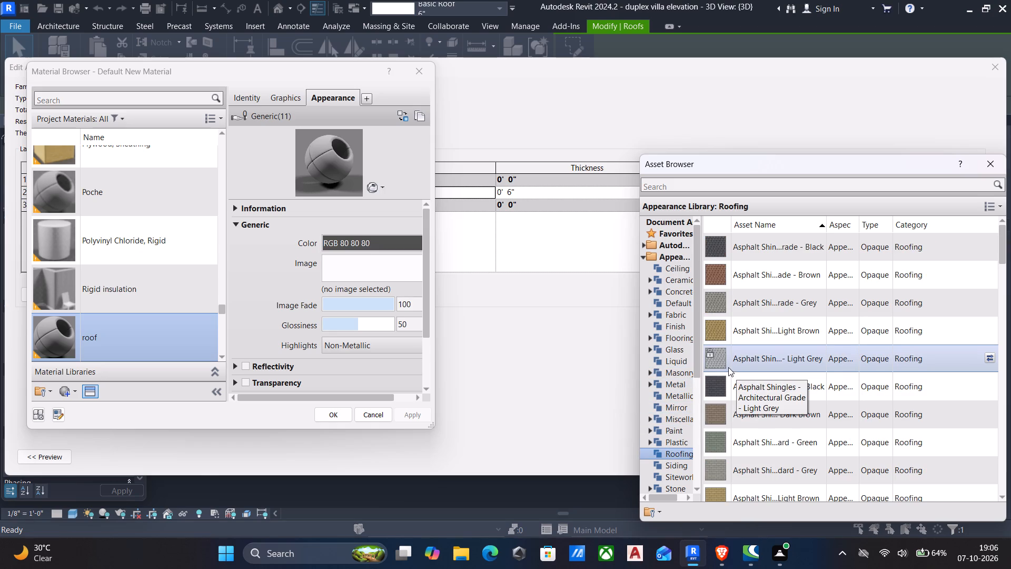
scroll(728, 367, "down", 5)
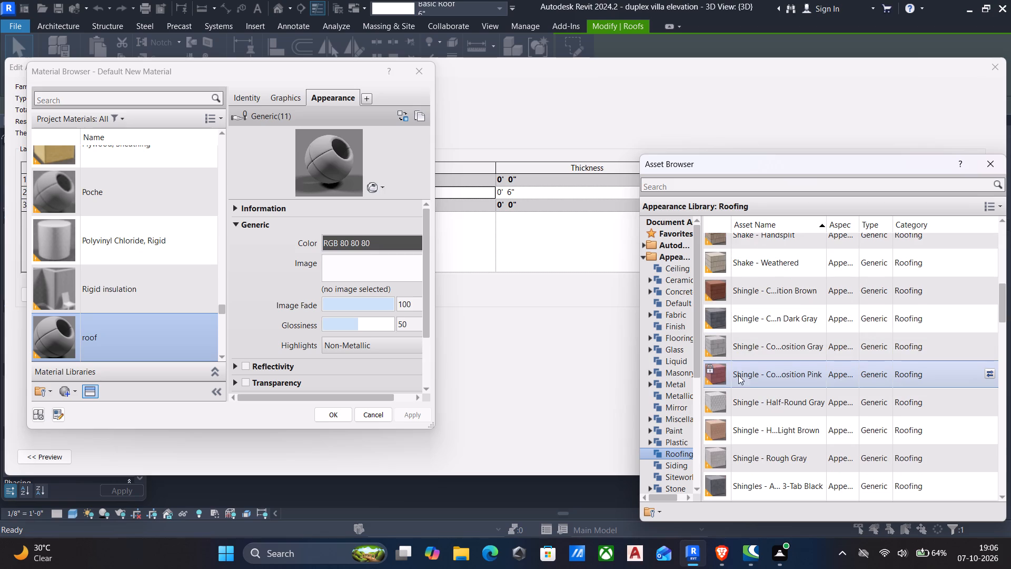
scroll(746, 323, "up", 5)
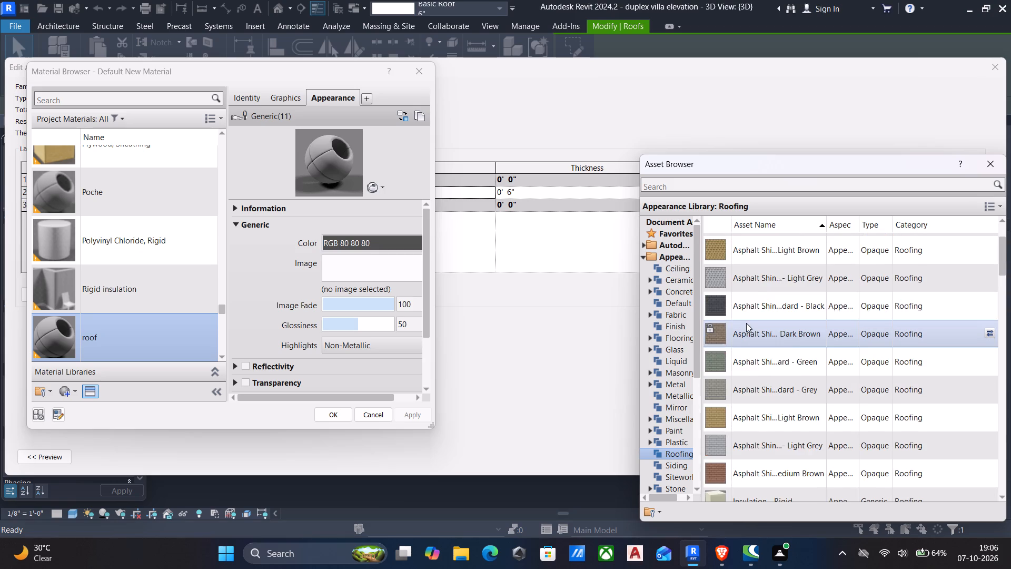
scroll(746, 323, "up", 6)
double_click(777, 238)
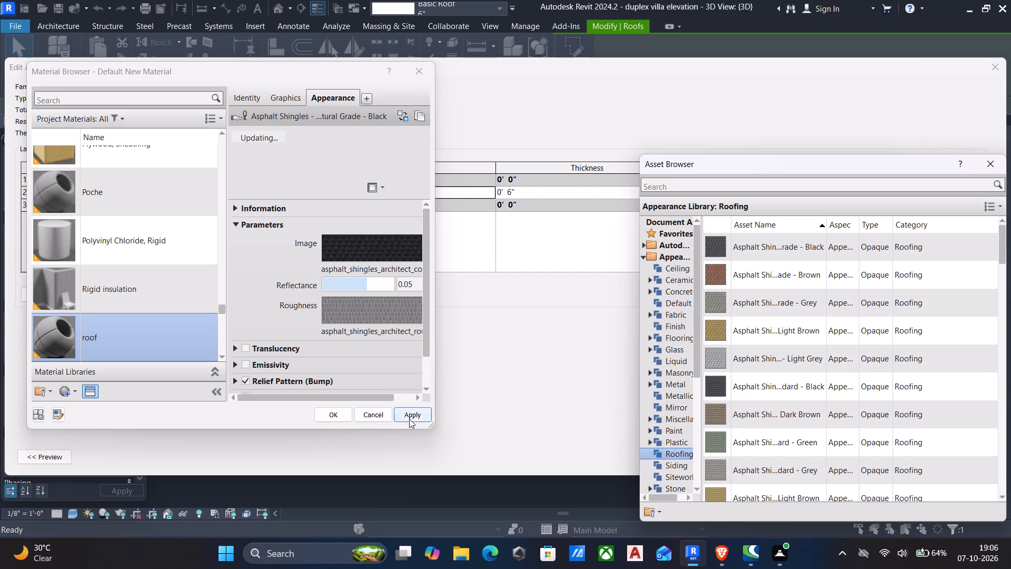
left_click(411, 411)
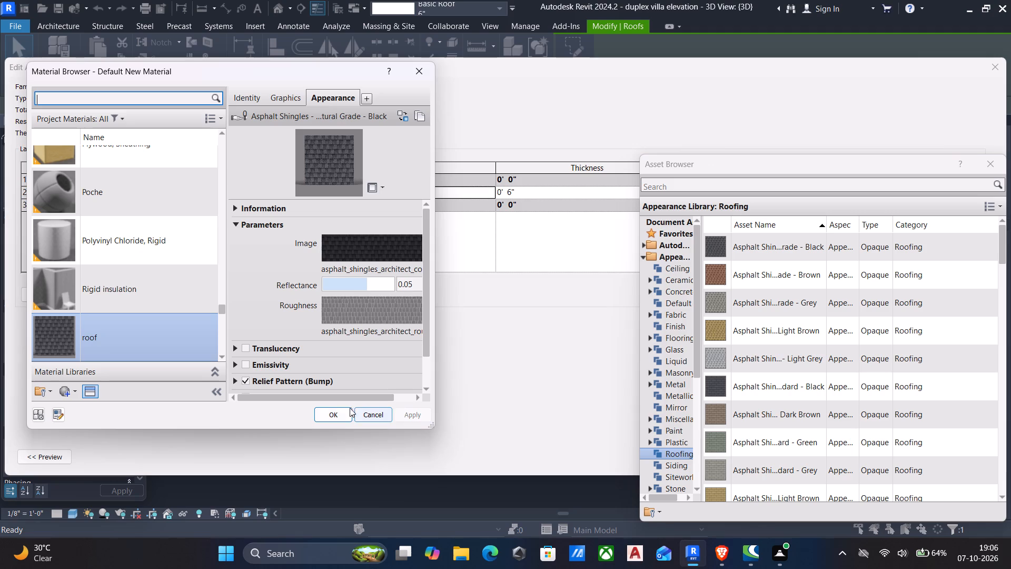
Assign the roof material to the Basic Roof 6" structure layer and apply the type changes.
left_click(339, 415)
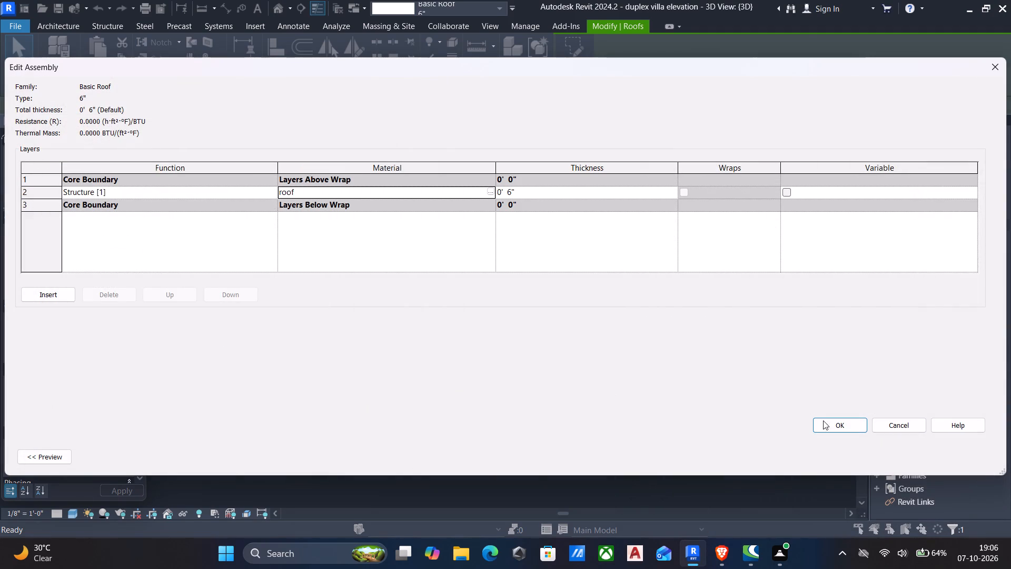
left_click(835, 428)
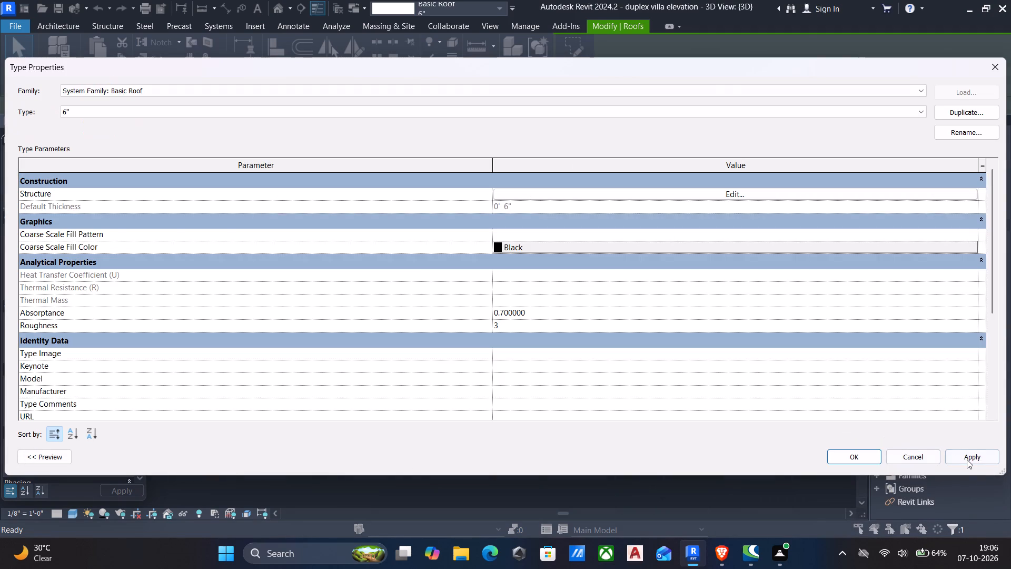
left_click(967, 459)
left_click(853, 454)
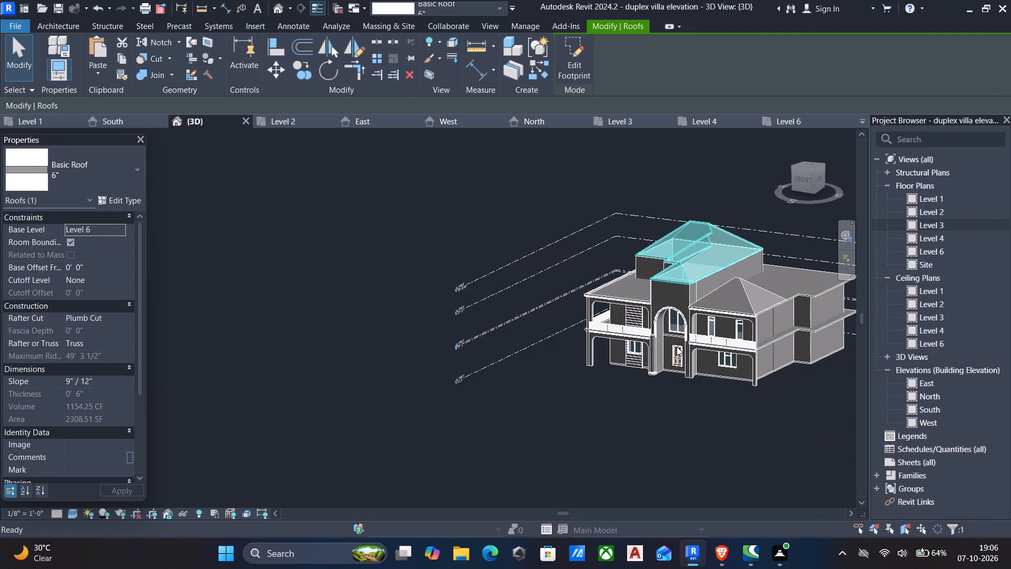
key("Escape")
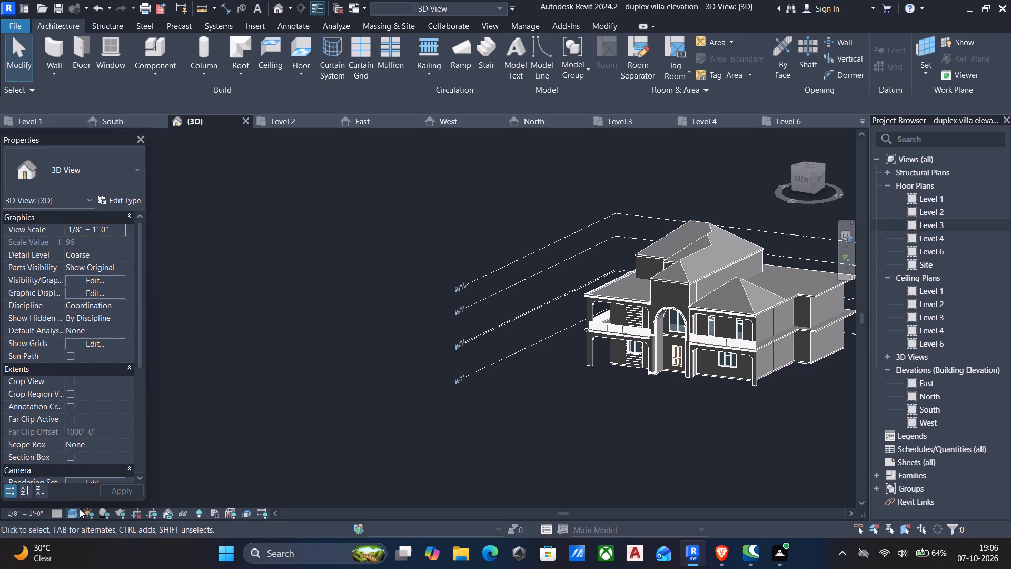
Set the 3D view's visual style to Realistic to show the villa's material appearances.
left_click(77, 512)
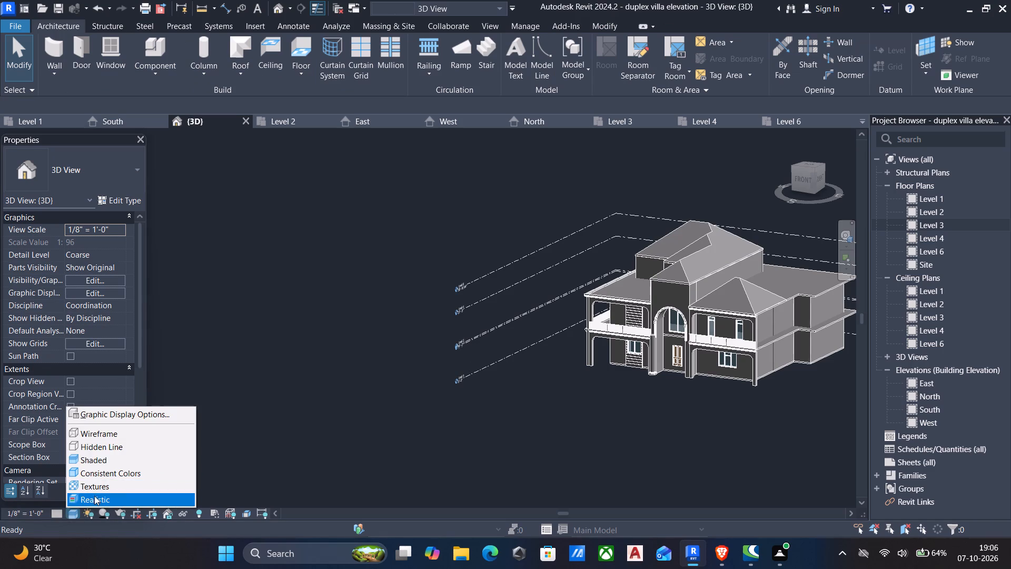
left_click(94, 497)
left_click(594, 328)
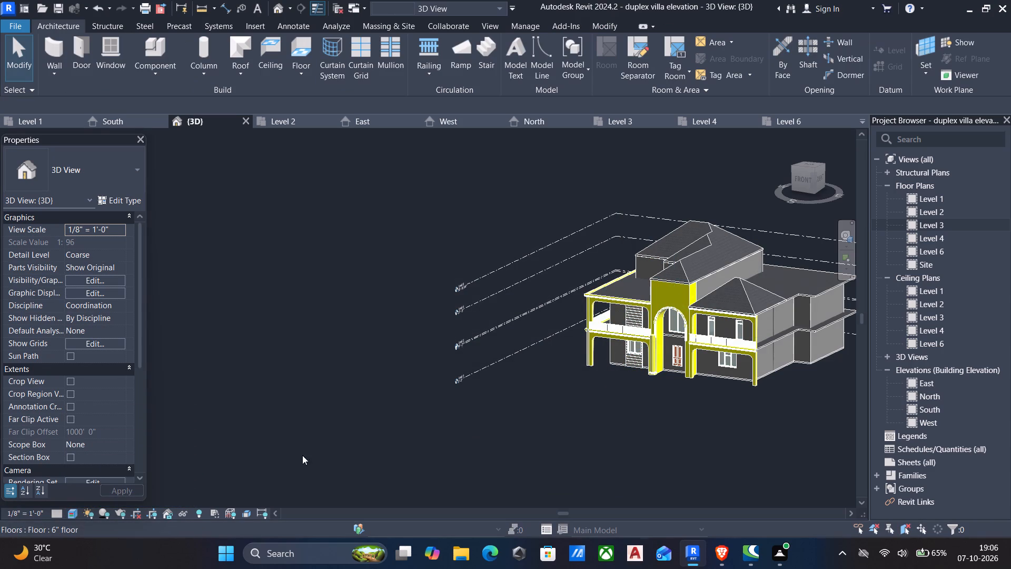
middle_click_drag(515, 393, 531, 393, "shift")
scroll(515, 393, "down", 1, "shift")
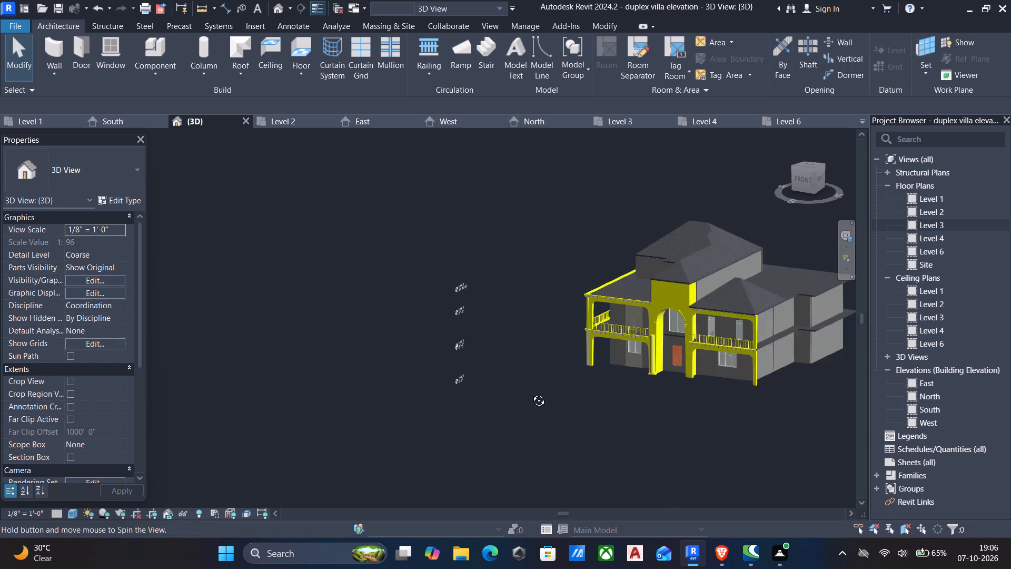
Examine the black asphalt shingles on the villa's roofs and the front facade in the Realistic 3D view.
middle_click_drag(531, 393, 636, 379, "shift")
scroll(475, 182, "up", 4)
scroll(711, 317, "up", 6)
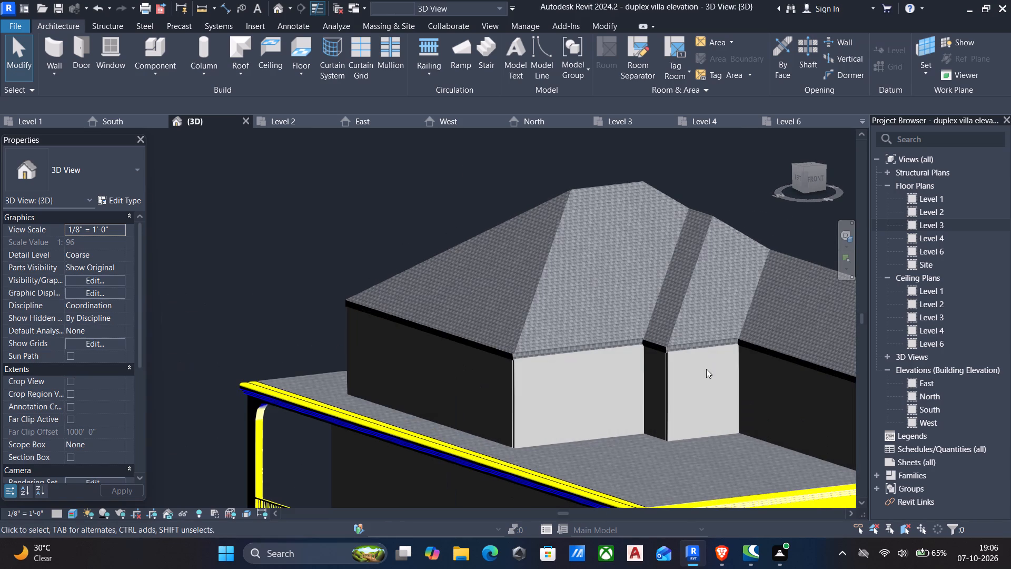
scroll(595, 345, "up", 1)
scroll(570, 371, "down", 3)
middle_click_drag(571, 372, 423, 296)
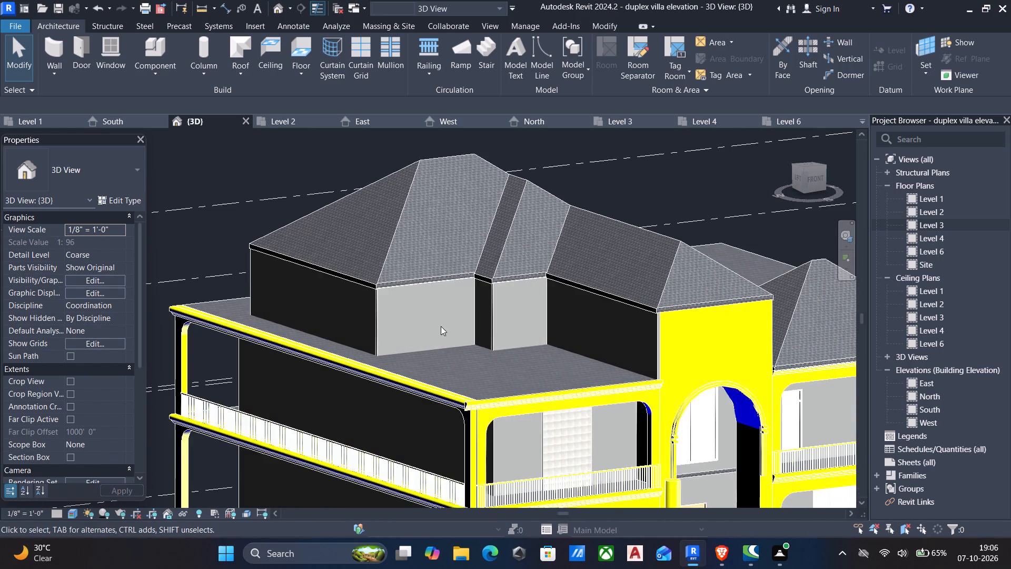
scroll(588, 366, "down", 1)
middle_click_drag(588, 366, 521, 262)
scroll(569, 278, "up", 5)
scroll(713, 260, "down", 4)
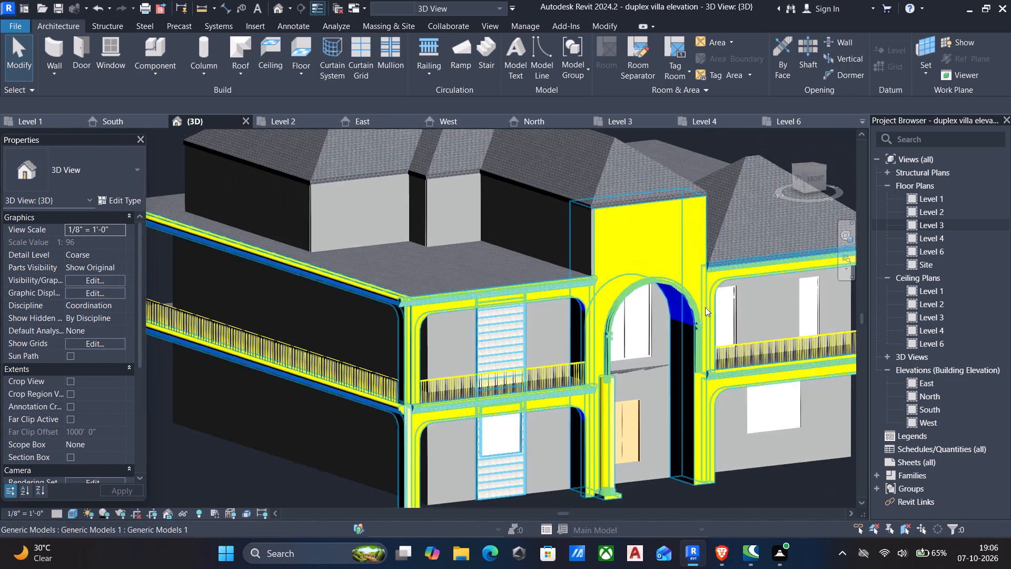
scroll(657, 334, "up", 1)
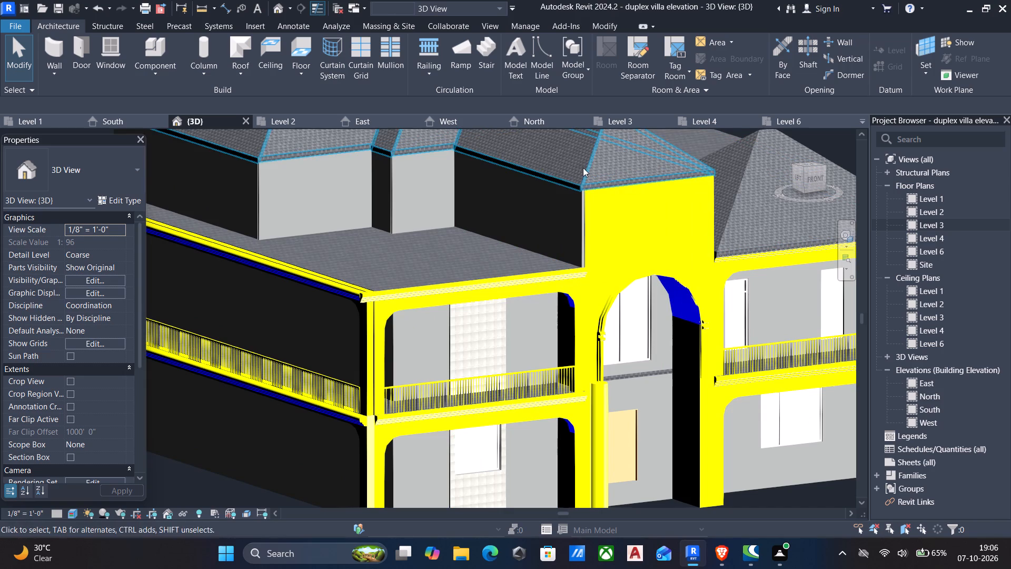
Open the roof material from the structure layer of the upper roof's Basic Roof 6" type.
left_click(583, 168)
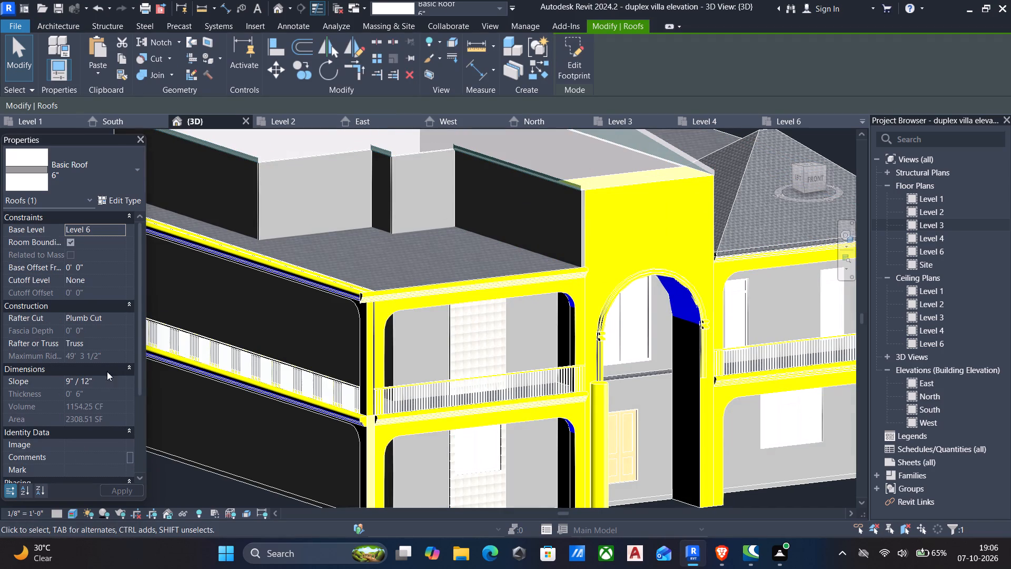
left_click(118, 201)
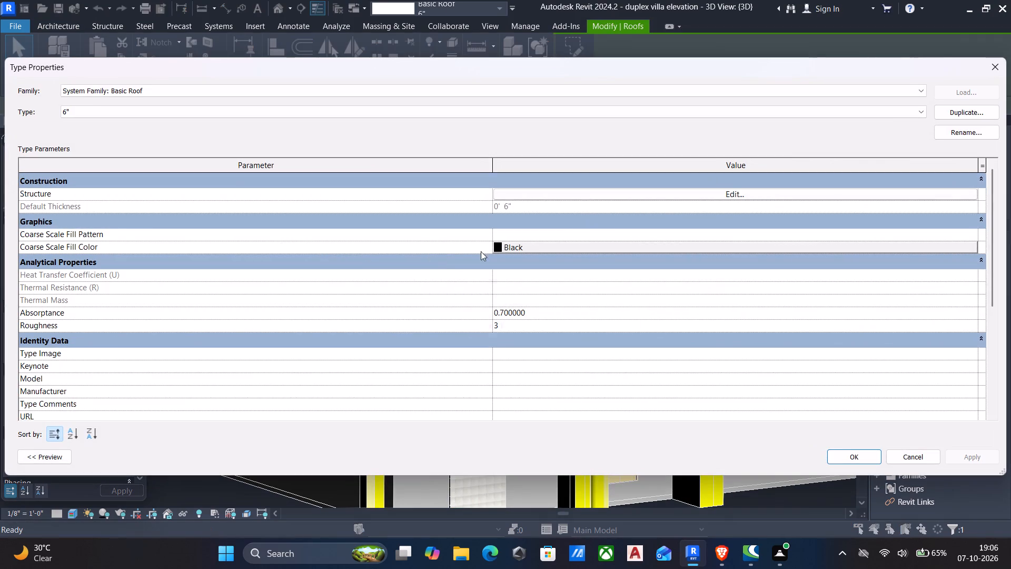
left_click(735, 194)
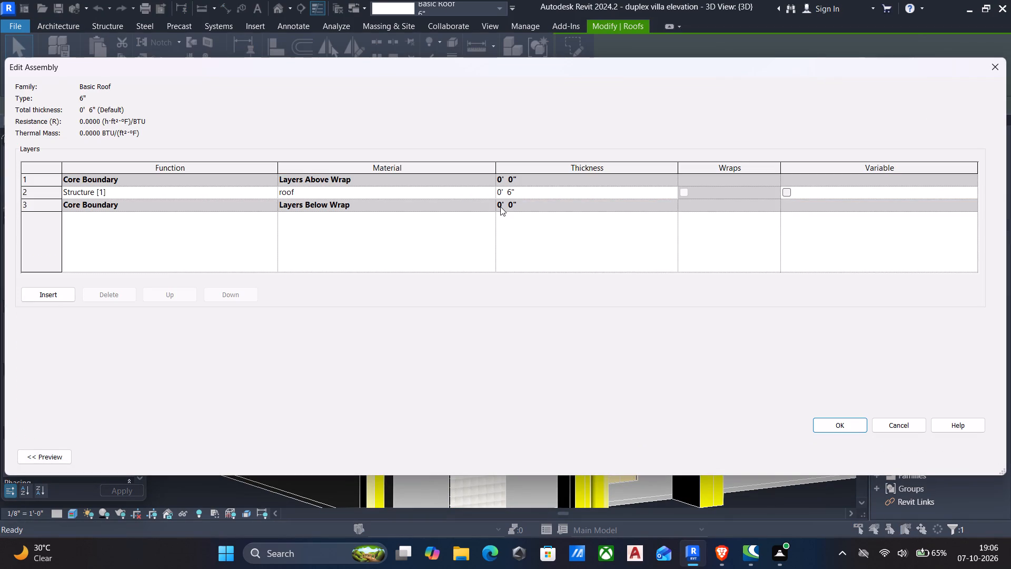
left_click(493, 189)
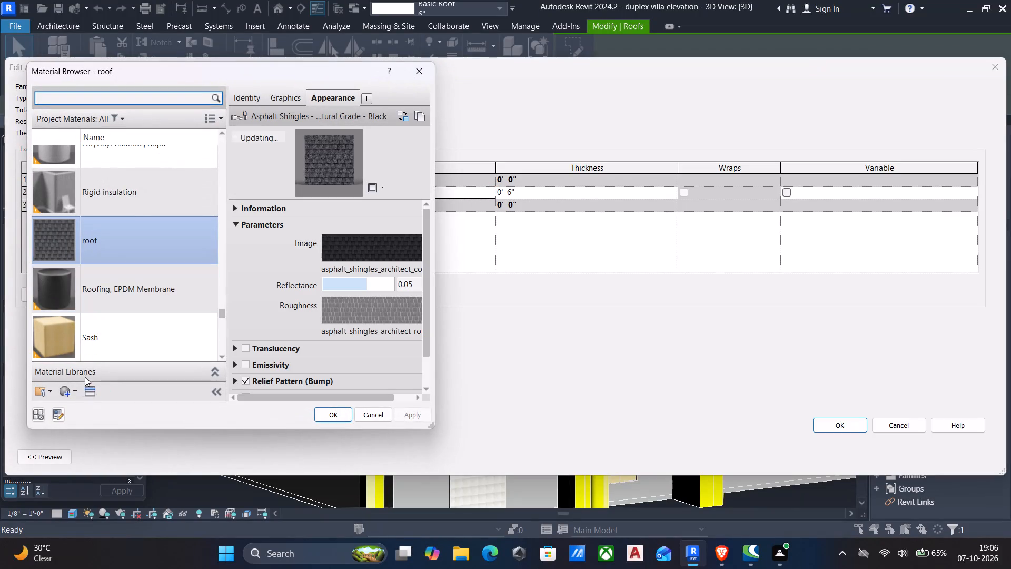
Replace the roof material's appearance with Asphalt Shingles - Standard - Black from the Roofing asset library and apply the type changes.
left_click(90, 391)
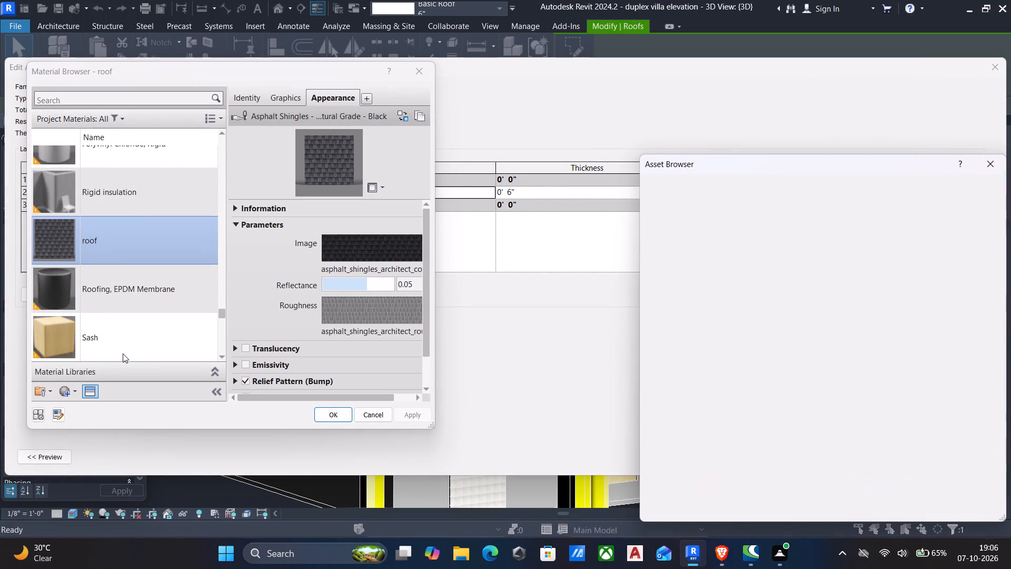
left_click(647, 259)
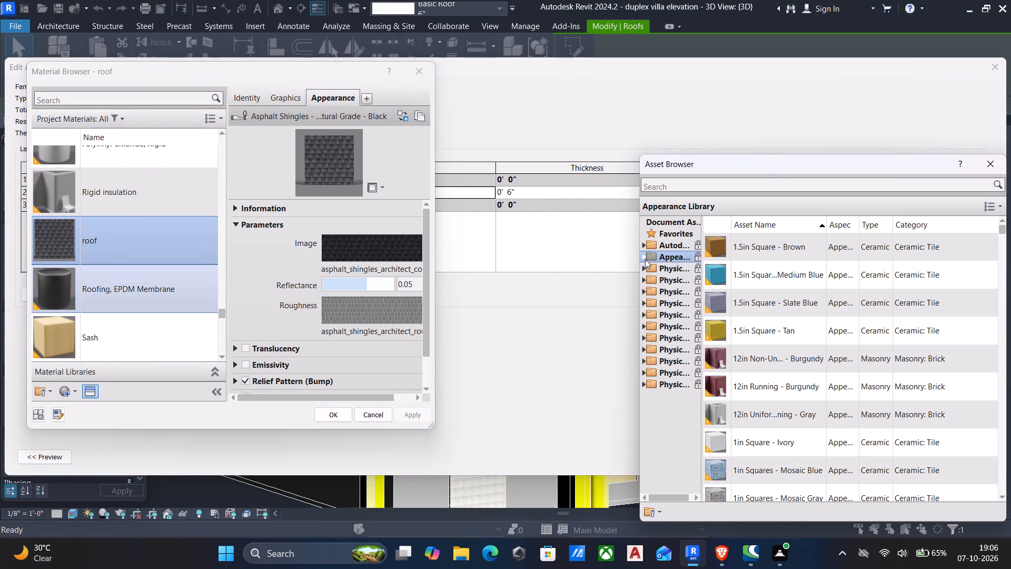
left_click(645, 258)
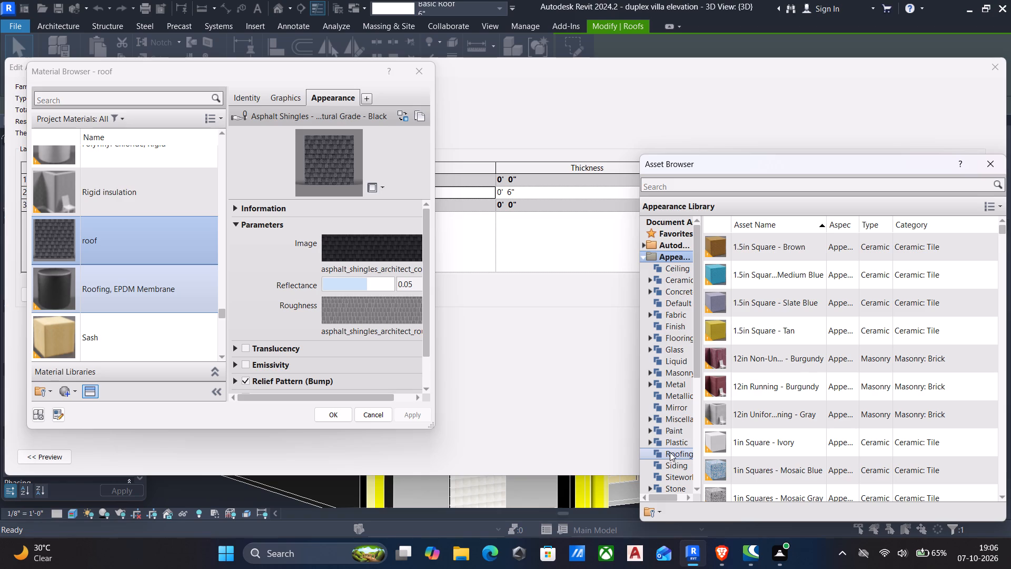
left_click(670, 450)
double_click(760, 270)
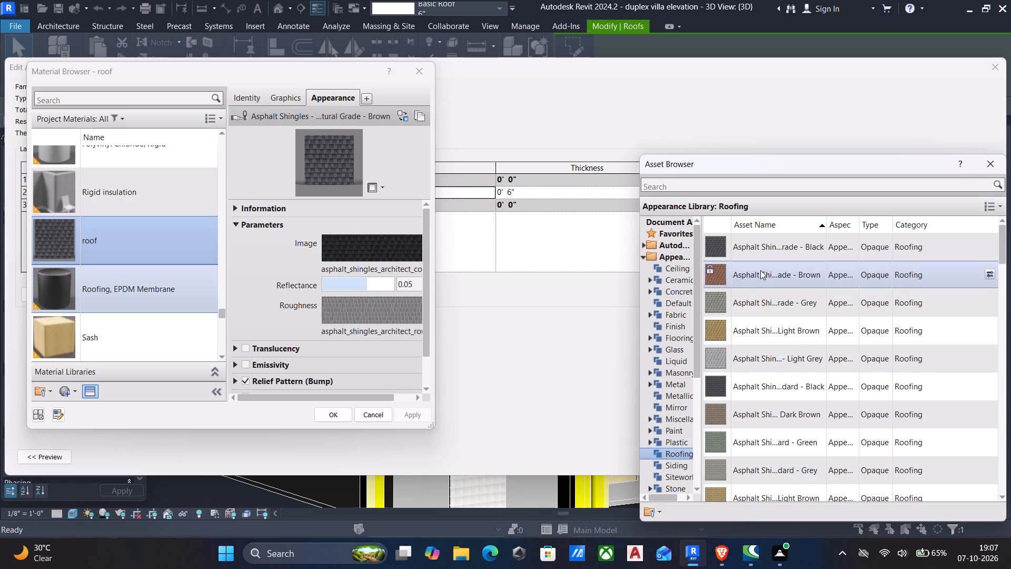
double_click(759, 300)
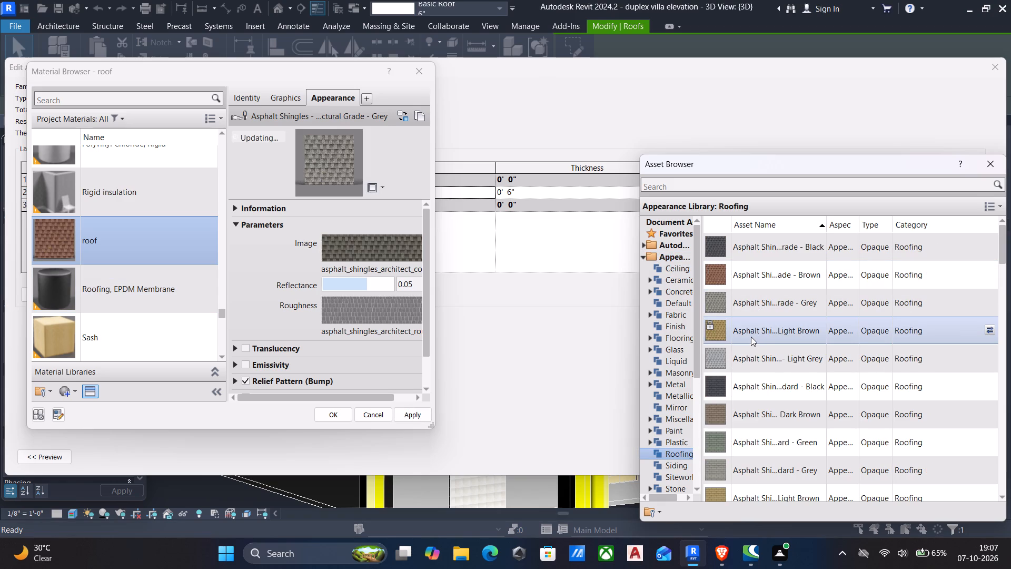
double_click(754, 385)
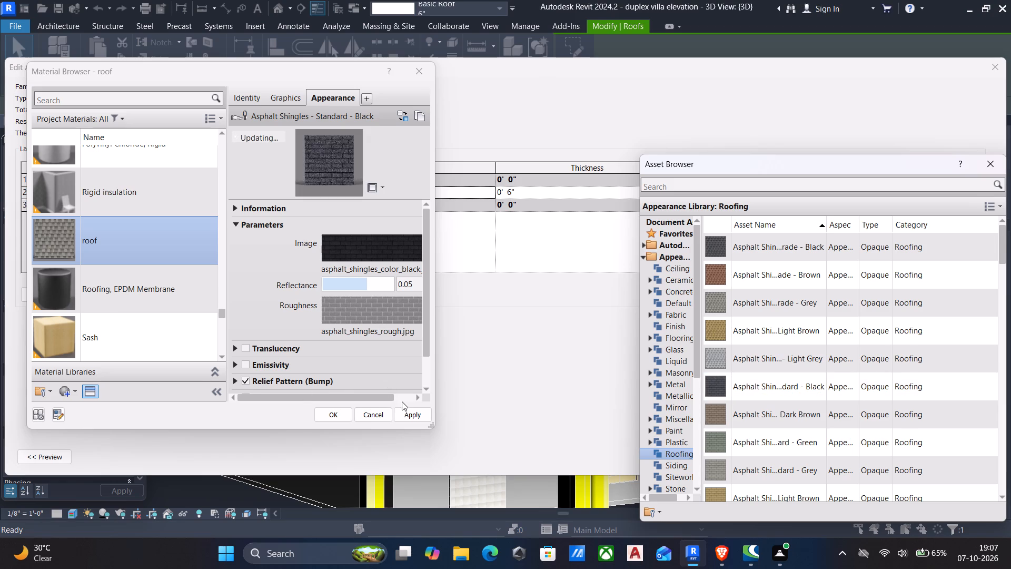
left_click(405, 415)
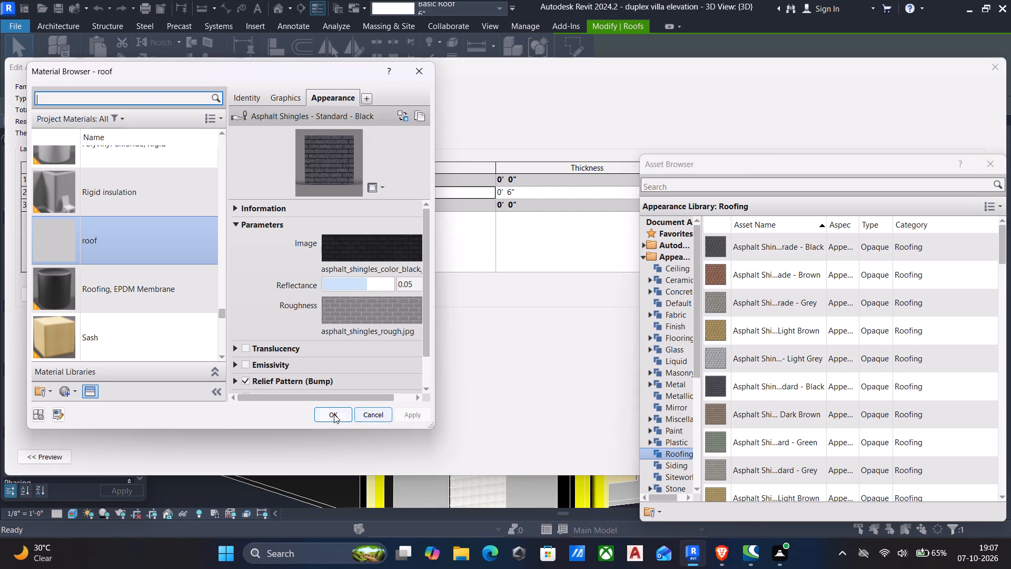
left_click(334, 414)
left_click(810, 421)
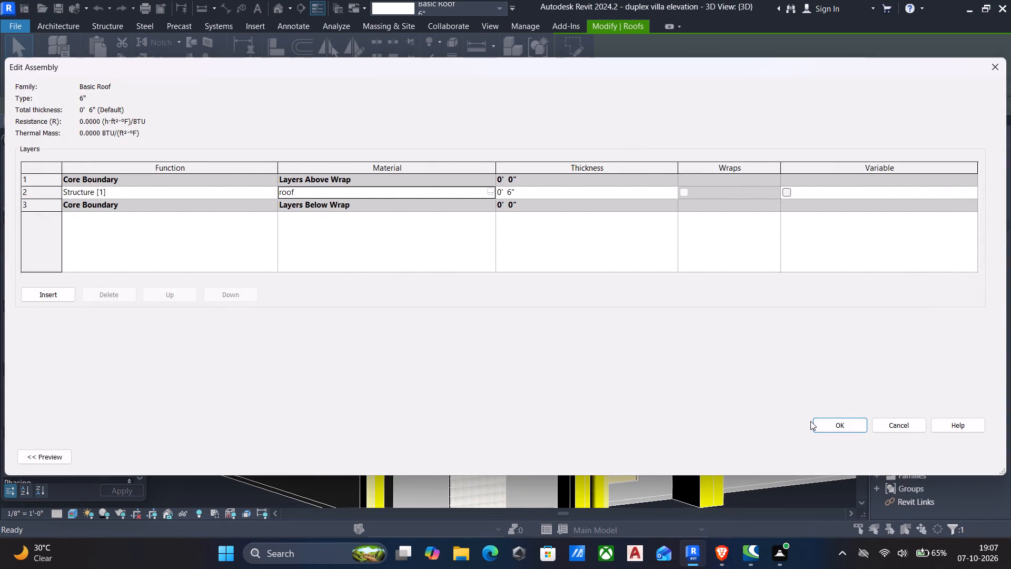
left_click(829, 421)
left_click(973, 454)
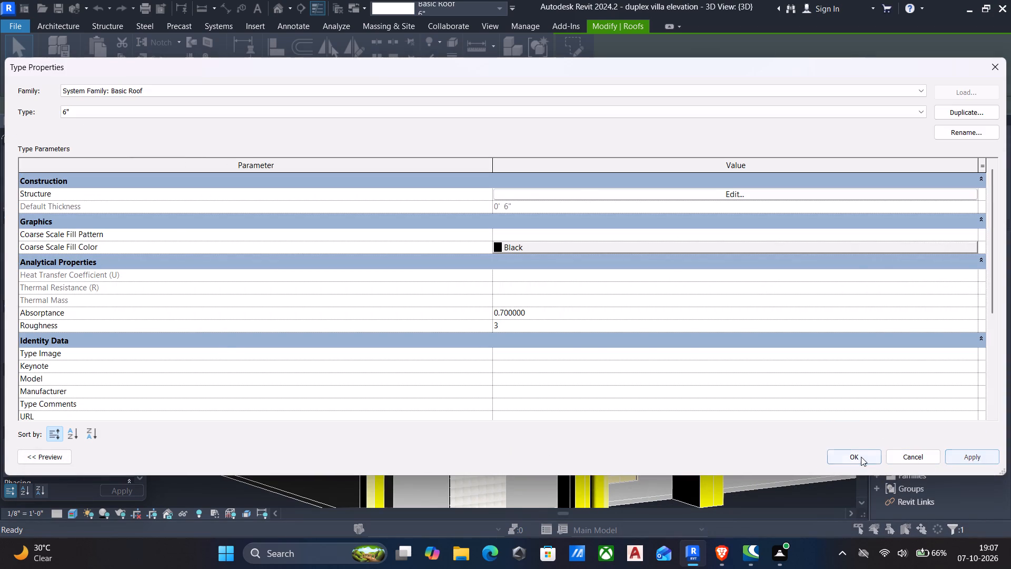
left_click(860, 456)
Deselect the roof and examine the new shingle texture on the upper roof up close and from a distance.
scroll(514, 281, "down", 4)
middle_click_drag(556, 320, 566, 359)
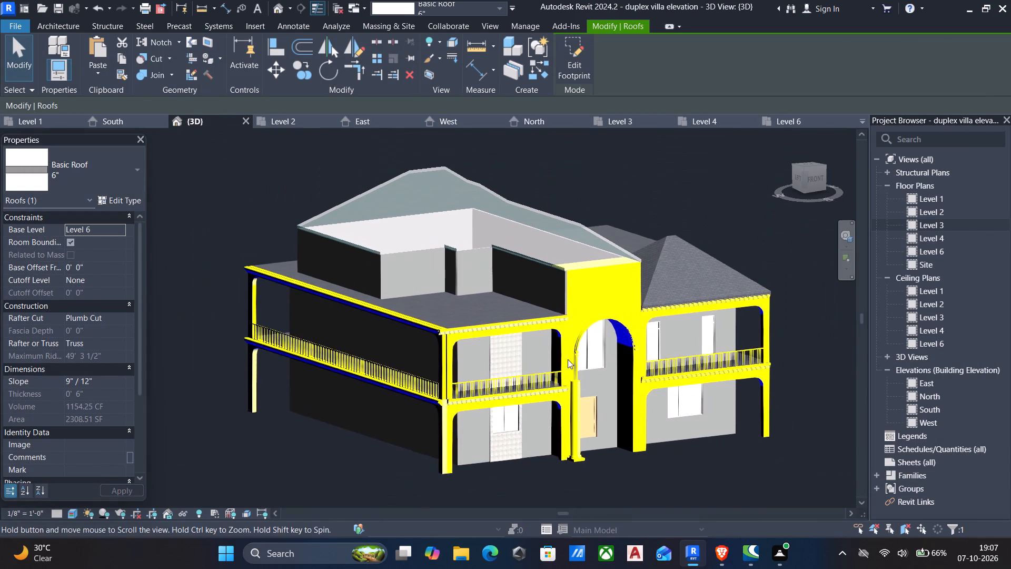
key("Escape")
scroll(443, 208, "up", 9)
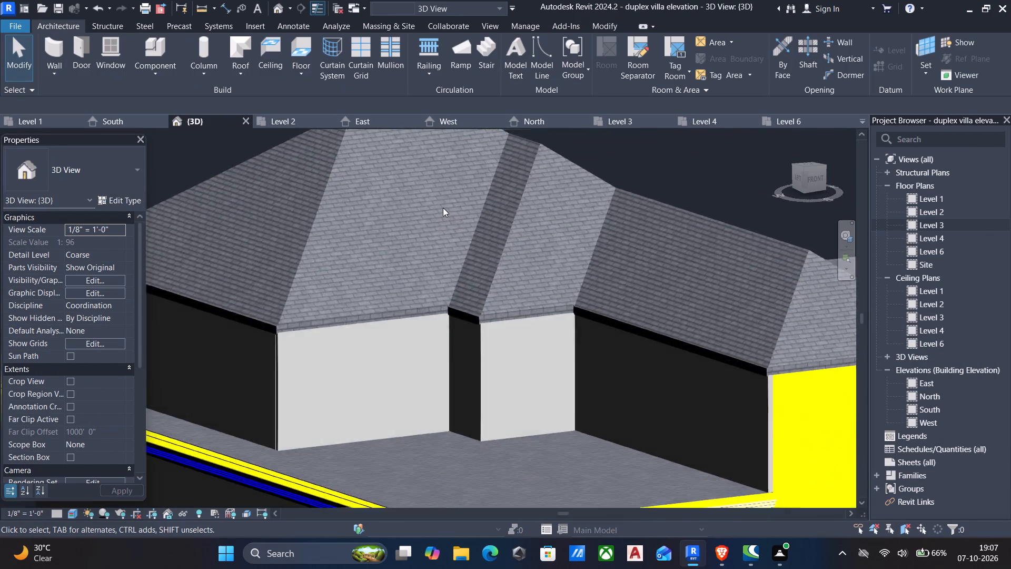
scroll(443, 208, "up", 3)
scroll(443, 208, "down", 12)
middle_click_drag(470, 242, 415, 251)
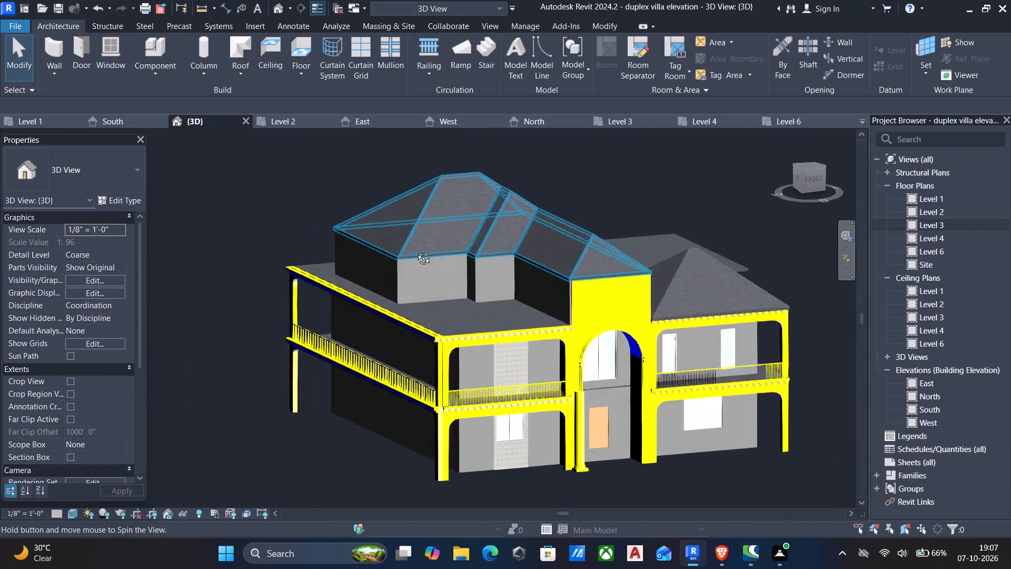
middle_click_drag(415, 251, 338, 252)
scroll(341, 249, "down", 3)
middle_click_drag(343, 266, 455, 246)
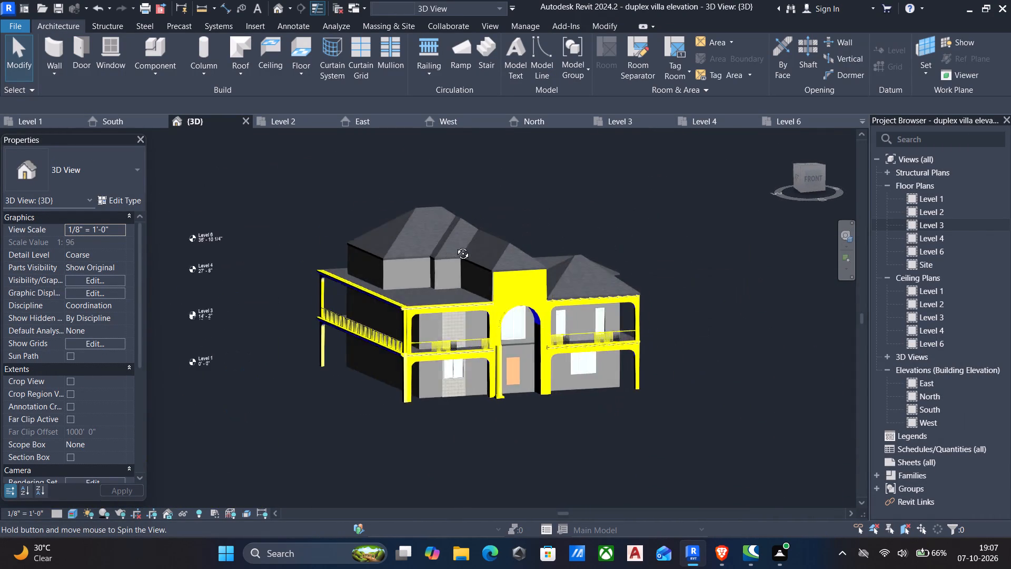
middle_click_drag(455, 246, 309, 429)
Examine the shingle texture on the lower roofs and the plain side walls of the villa.
scroll(591, 371, "up", 5)
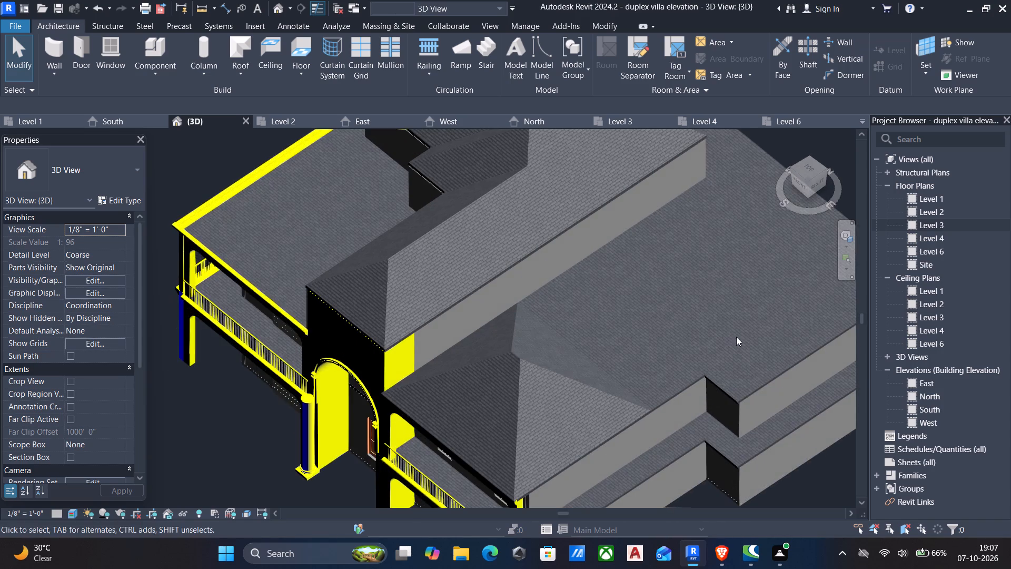
scroll(756, 409, "up", 5)
scroll(744, 378, "down", 5)
middle_click_drag(742, 378, 645, 269)
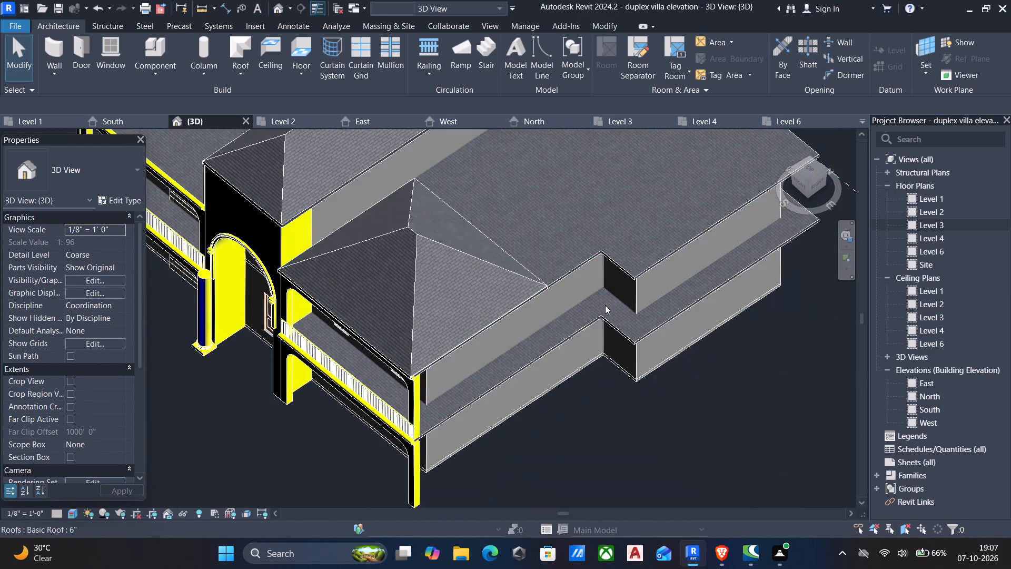
middle_click_drag(603, 309, 613, 170, "shift")
middle_click_drag(590, 209, 587, 261)
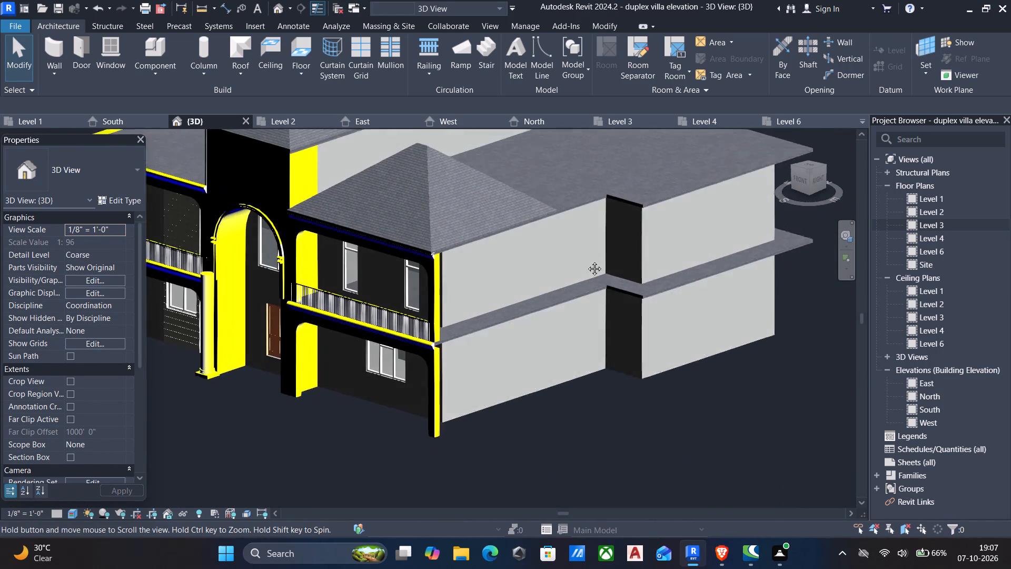
middle_click_drag(587, 261, 580, 342)
scroll(581, 342, "down", 1)
middle_click_drag(586, 337, 611, 276, "shift")
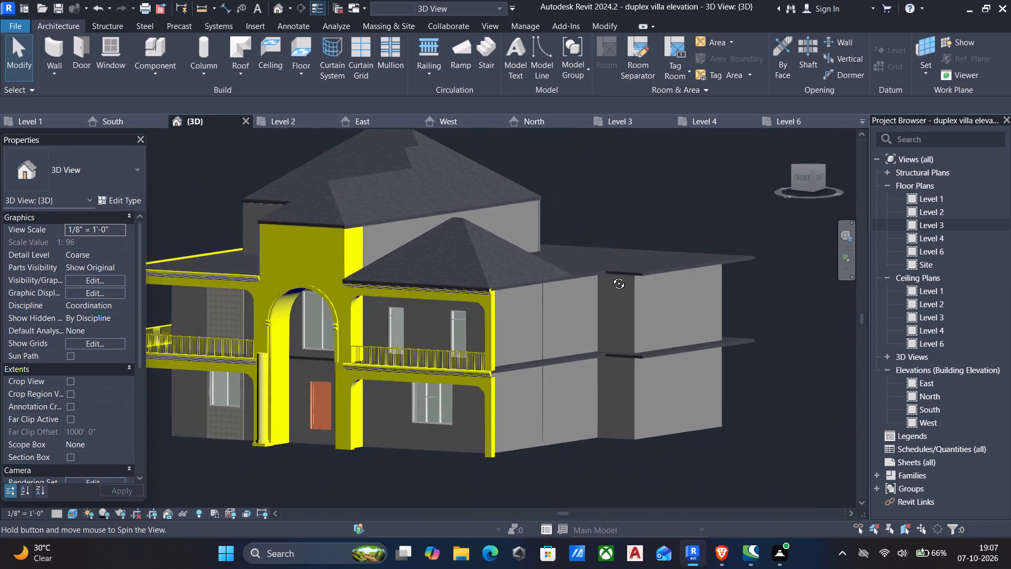
middle_click_drag(611, 276, 676, 304, "shift")
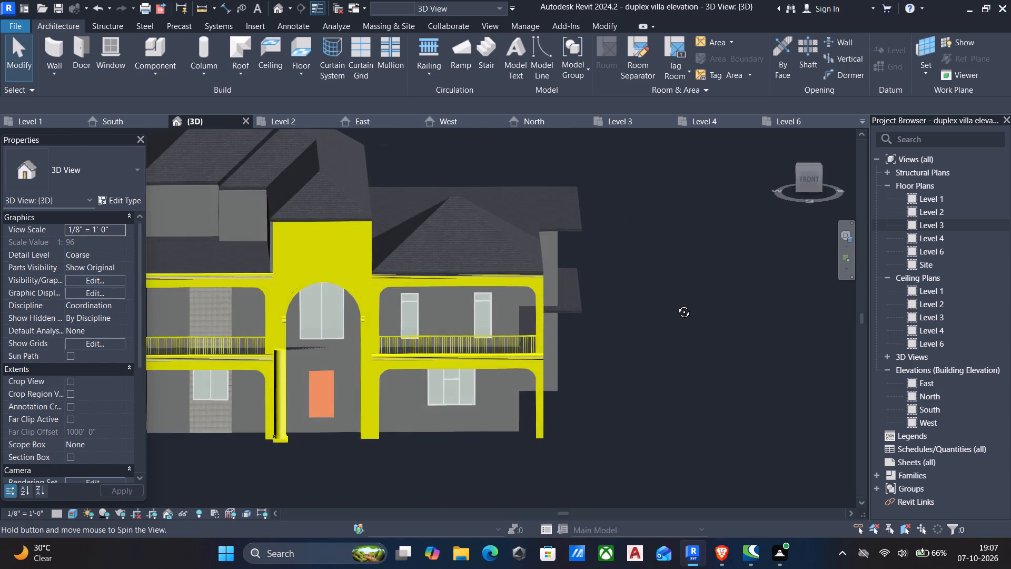
middle_click_drag(676, 304, 562, 333, "shift")
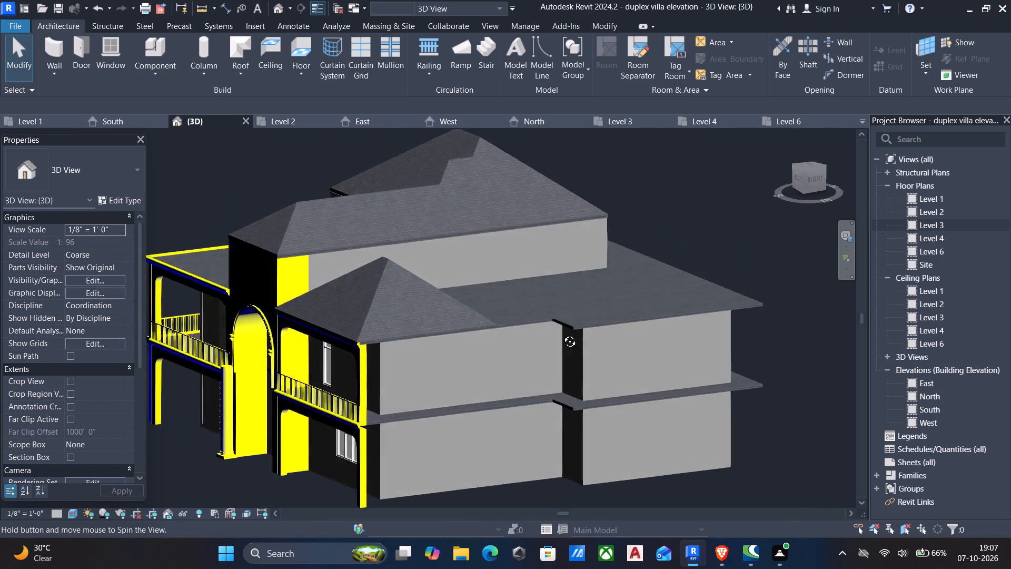
middle_click_drag(562, 333, 683, 284, "shift")
Examine the villa's front facade, including the yellow arches, columns and balcony railings, from several angles.
scroll(497, 348, "down", 2)
middle_click_drag(488, 365, 578, 341)
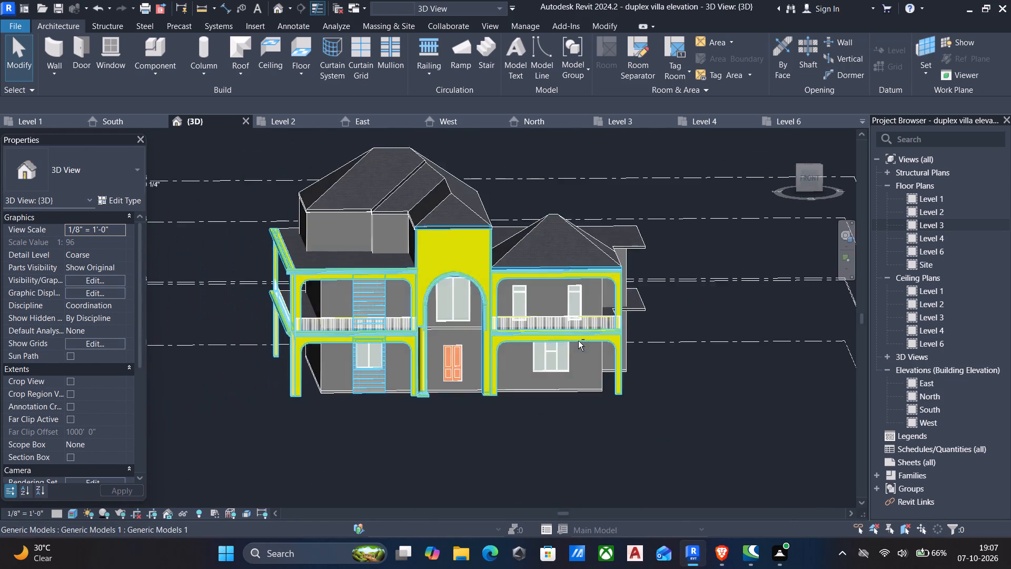
middle_click_drag(578, 341, 645, 316, "shift")
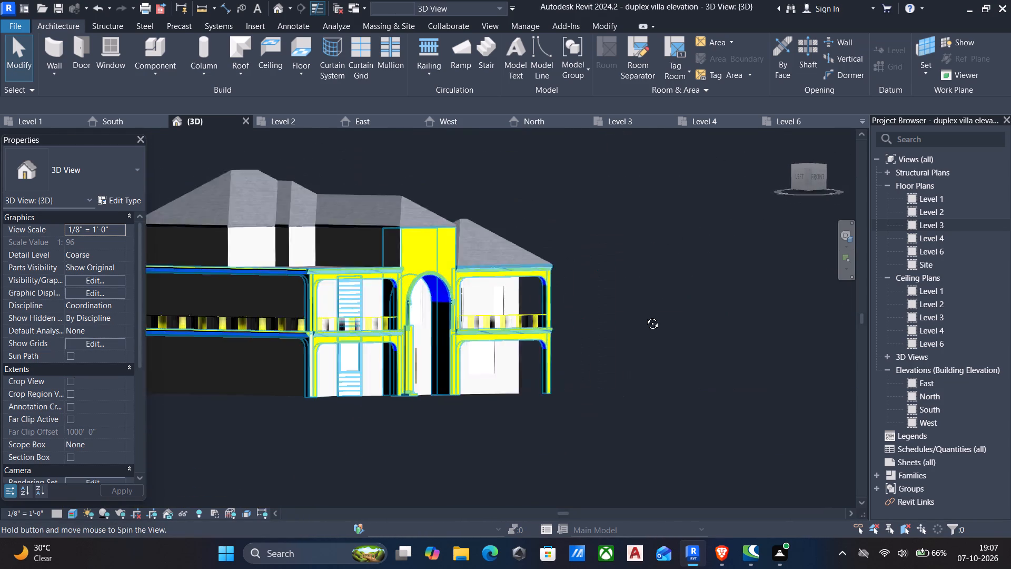
middle_click_drag(645, 316, 593, 325, "shift")
scroll(584, 326, "up", 6)
scroll(264, 362, "down", 5)
middle_click_drag(263, 363, 464, 335)
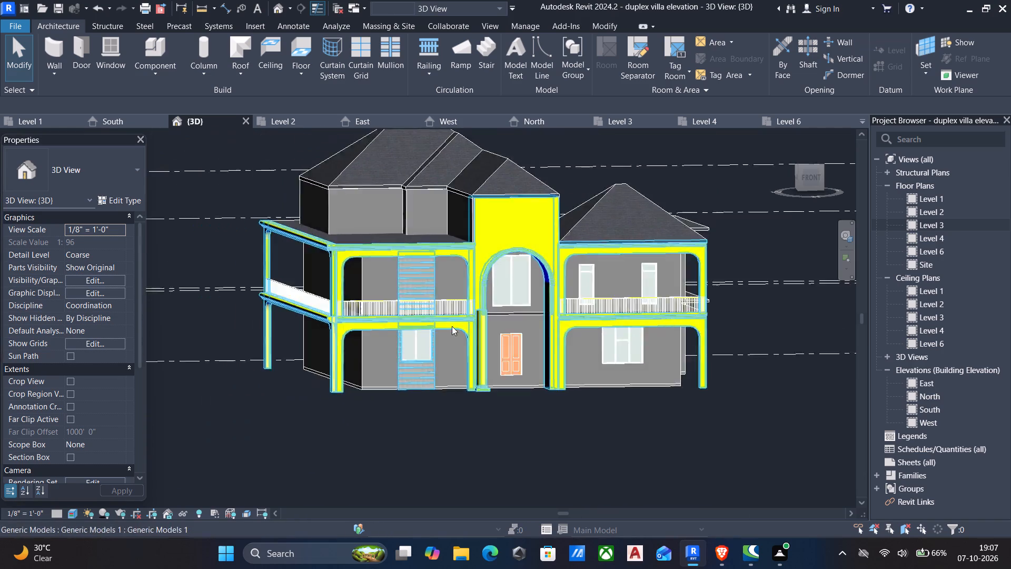
scroll(444, 323, "up", 5)
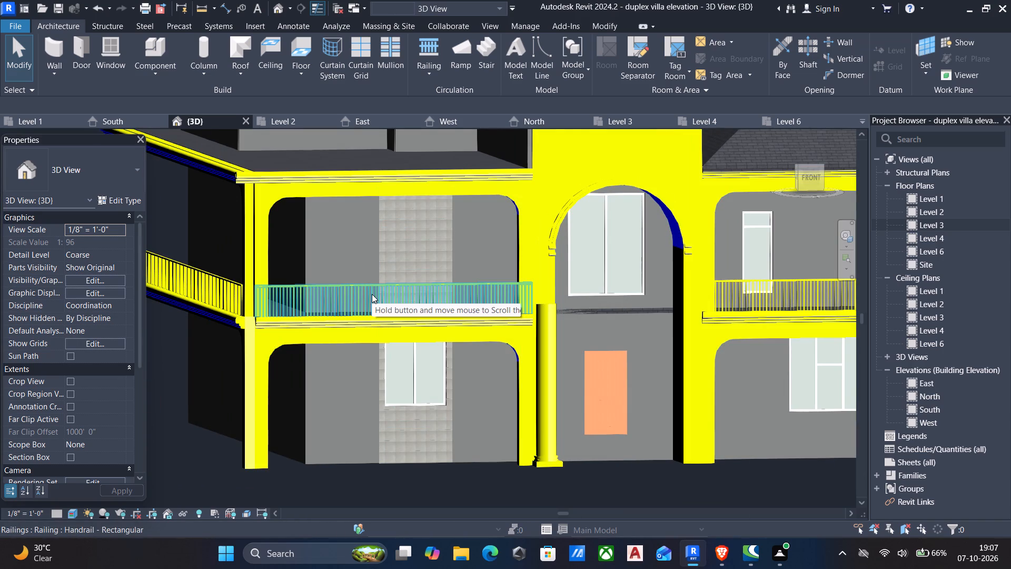
scroll(372, 294, "down", 6)
middle_click_drag(404, 312, 352, 336, "shift")
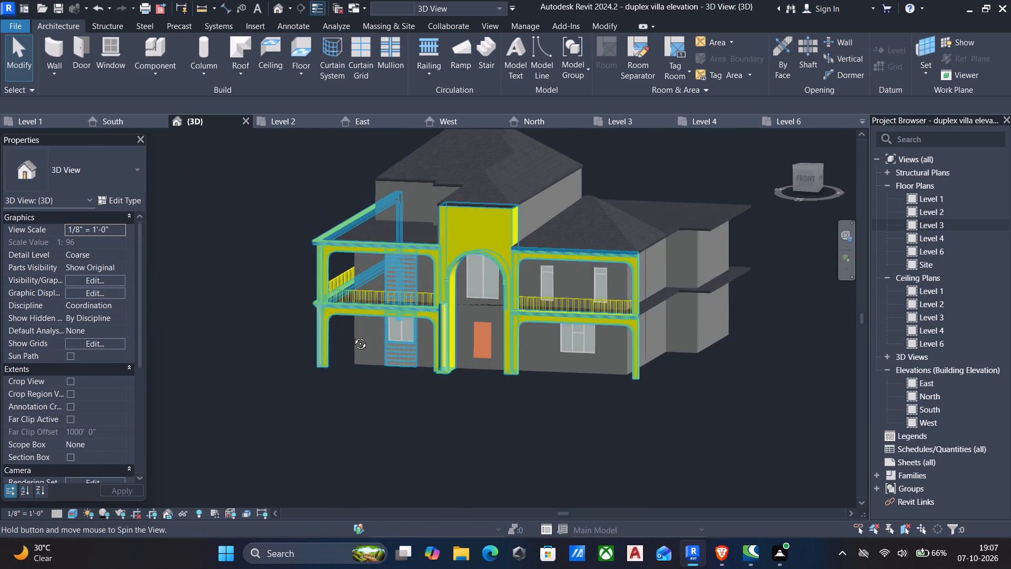
middle_click_drag(352, 336, 369, 333, "shift")
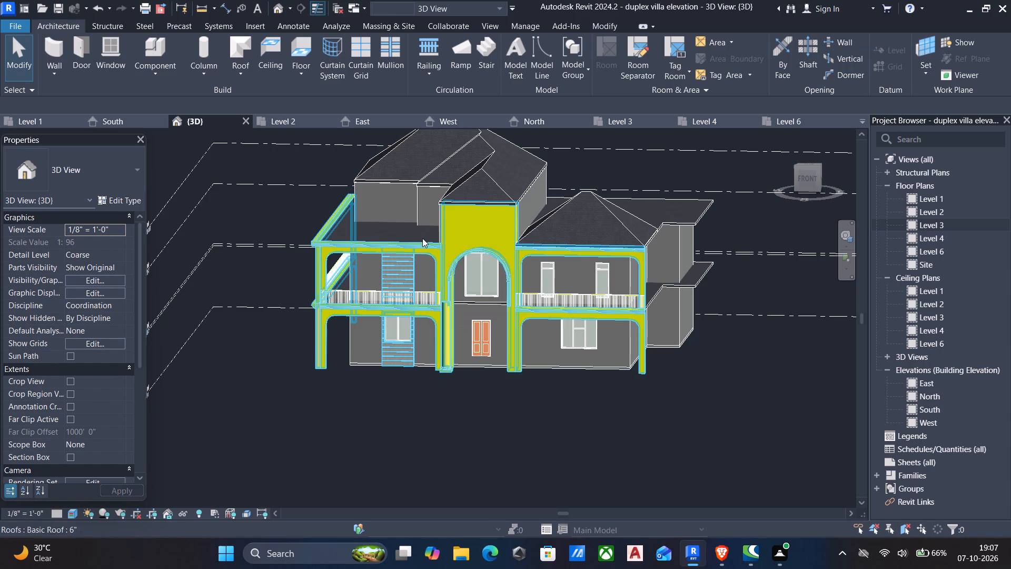
Edit the in-place facade model, assign the Gypsum Wall Board material to the central arched entrance extrusion, and finish the model.
left_click(454, 351)
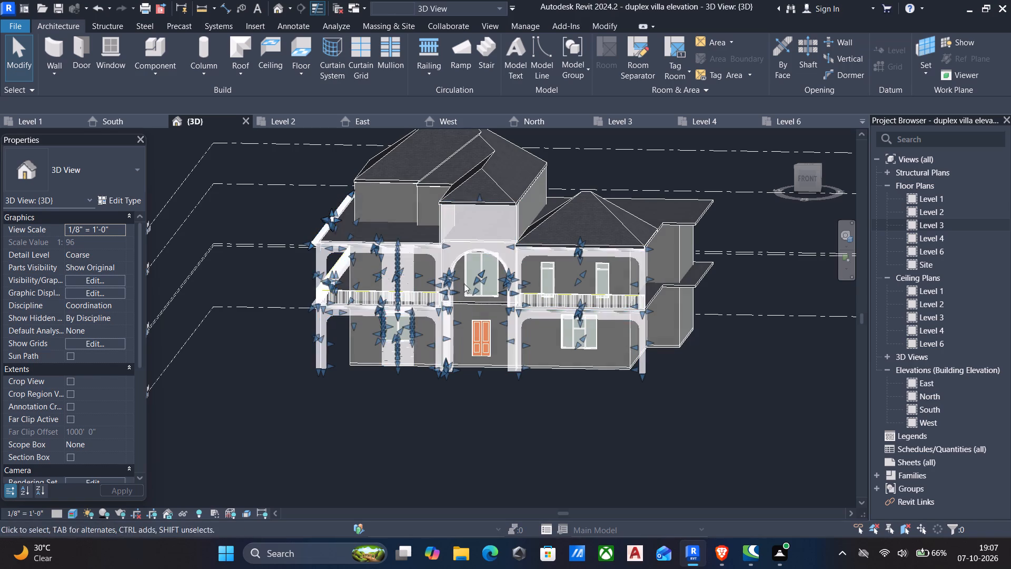
left_click(569, 66)
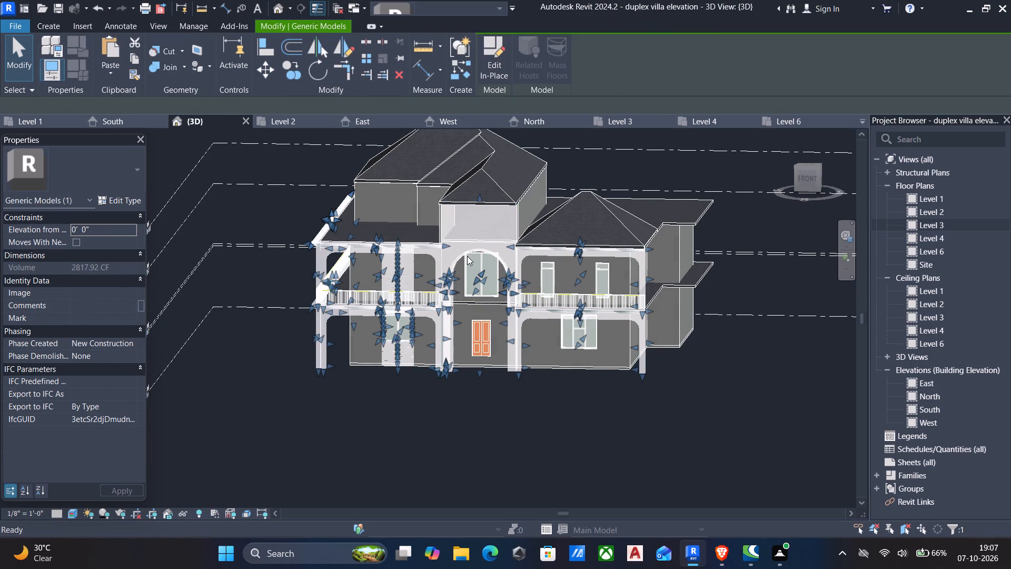
scroll(467, 256, "up", 5)
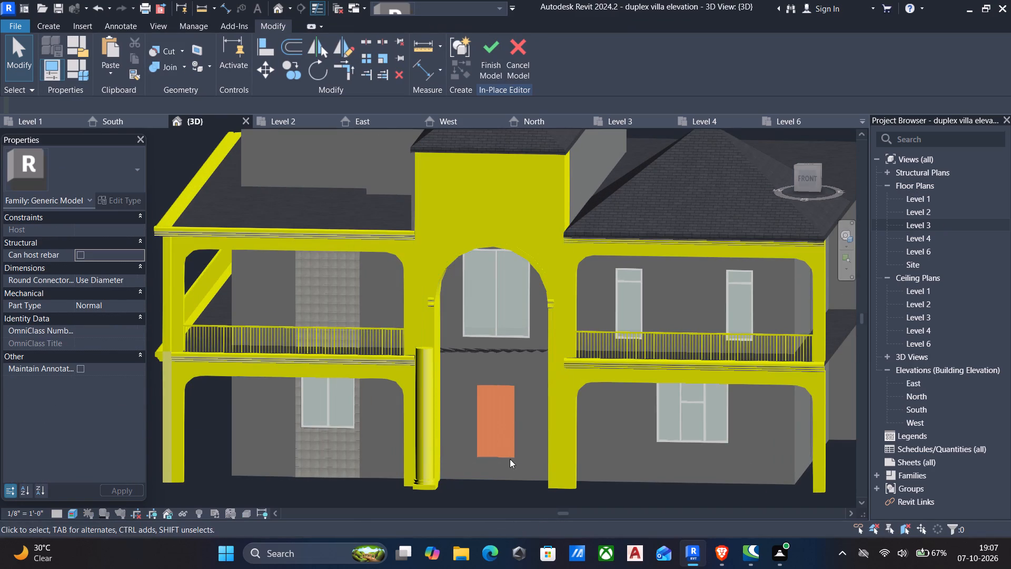
left_click(550, 450)
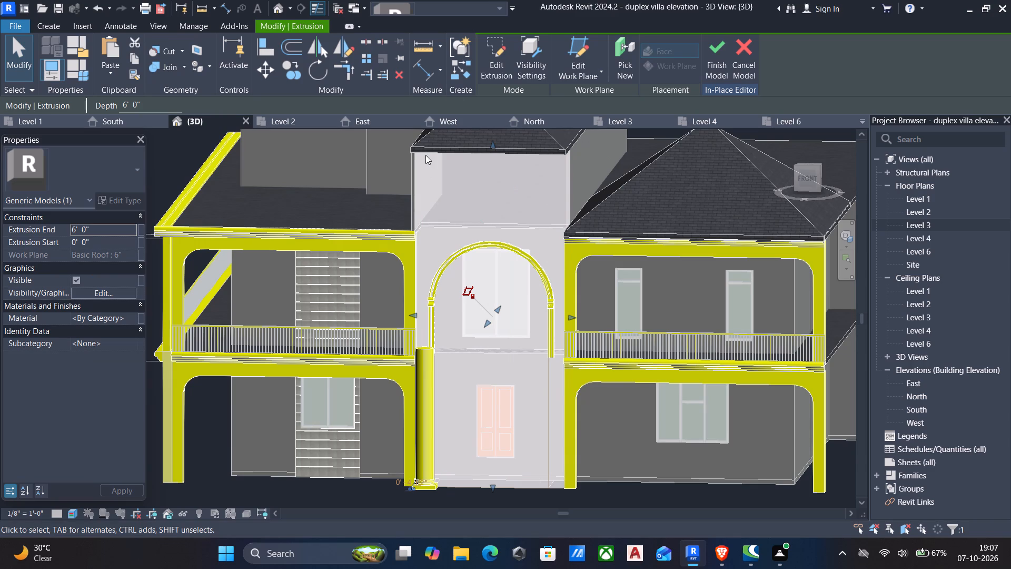
left_click(134, 317)
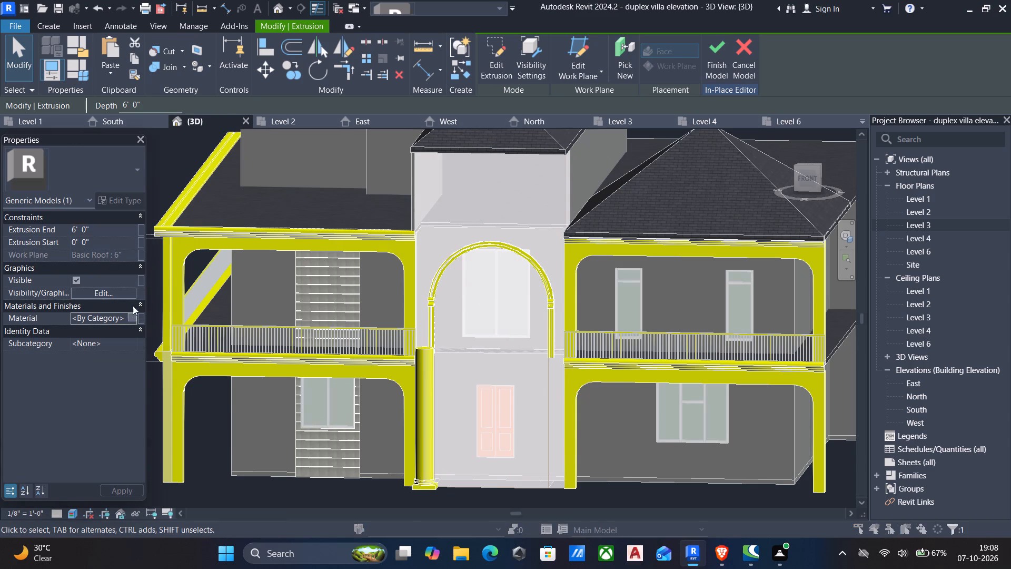
left_click(91, 104)
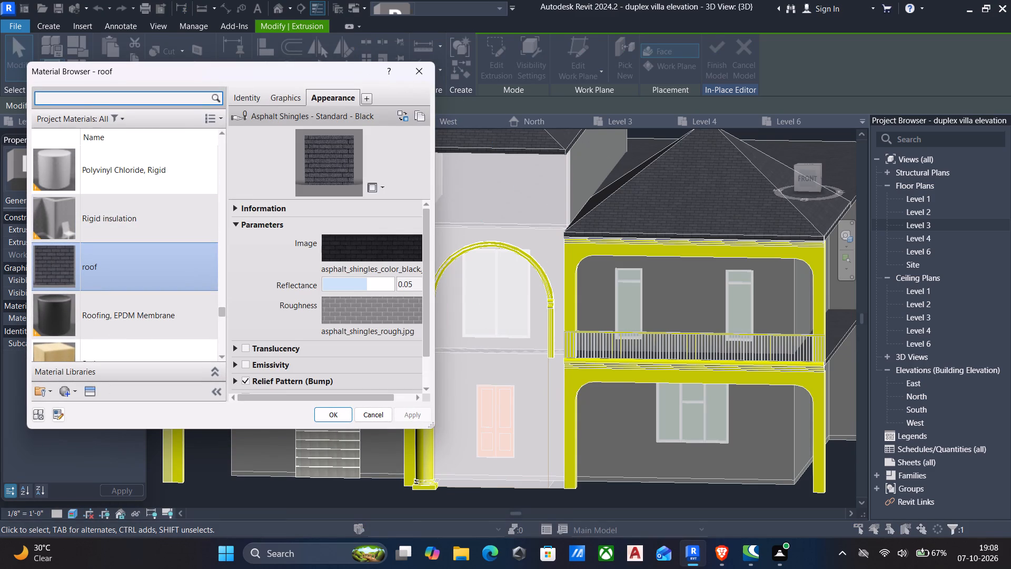
type("gy")
key("o")
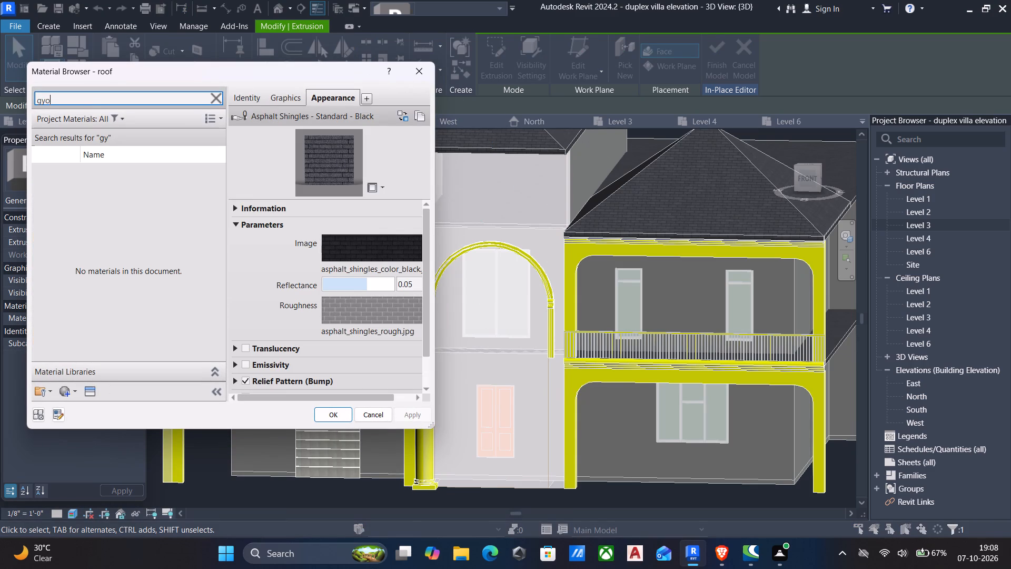
key("BackSpace")
key("p")
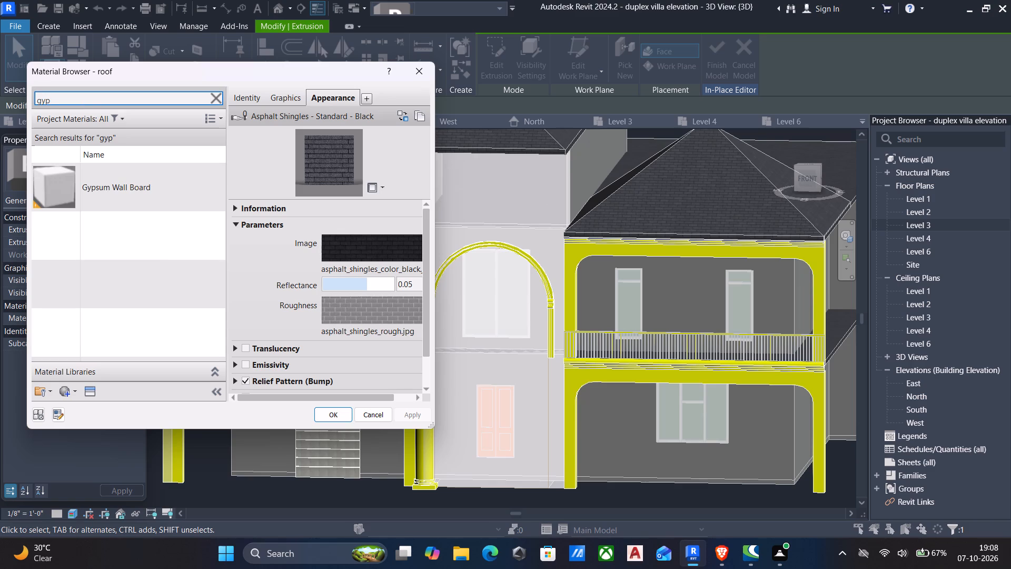
left_click(113, 190)
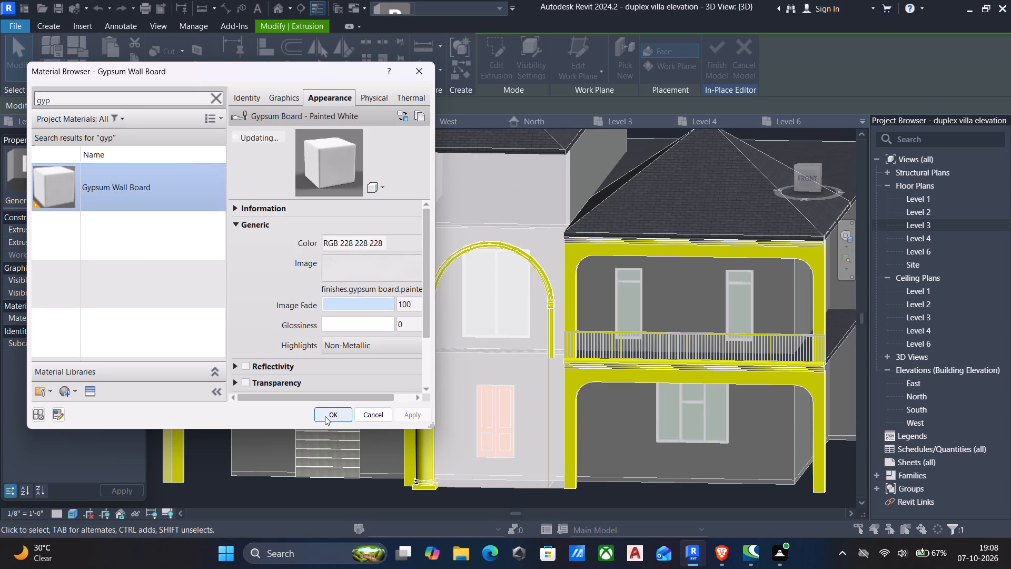
left_click(325, 416)
left_click(727, 46)
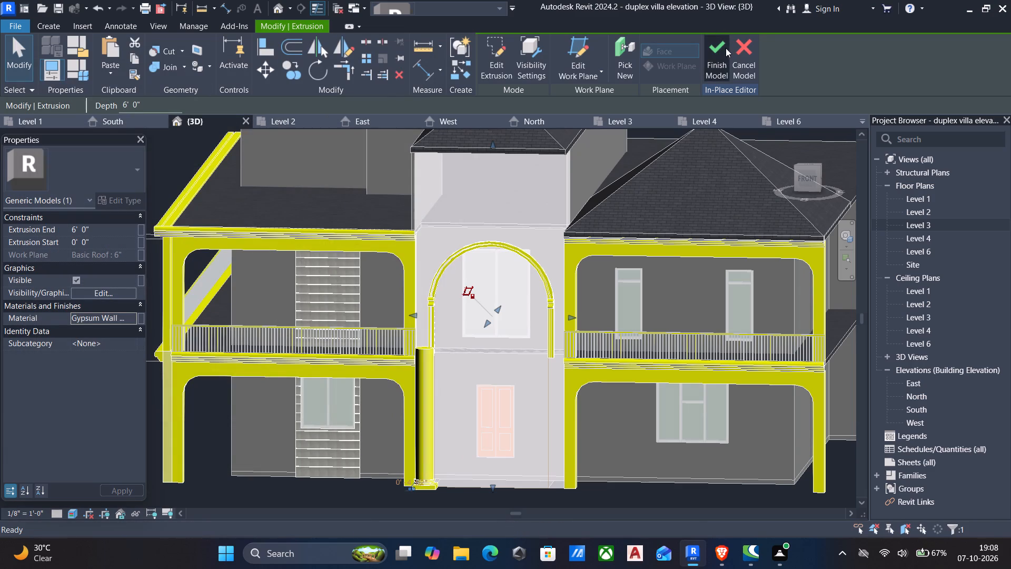
key("Escape")
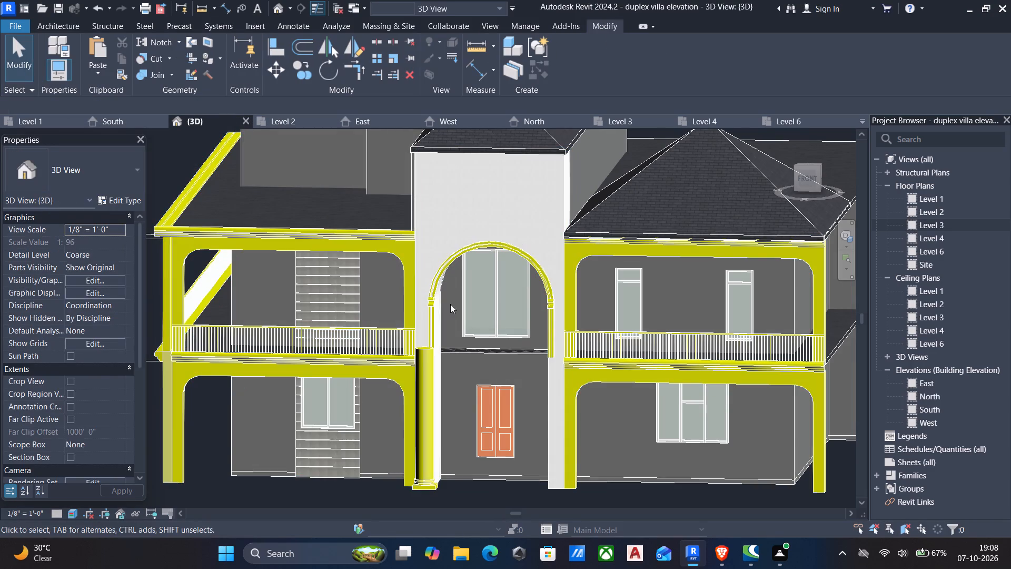
Examine the central arched entrance block and the rest of the front facade from several angles and distances.
scroll(445, 317, "down", 4)
middle_click_drag(444, 357, 523, 357, "shift")
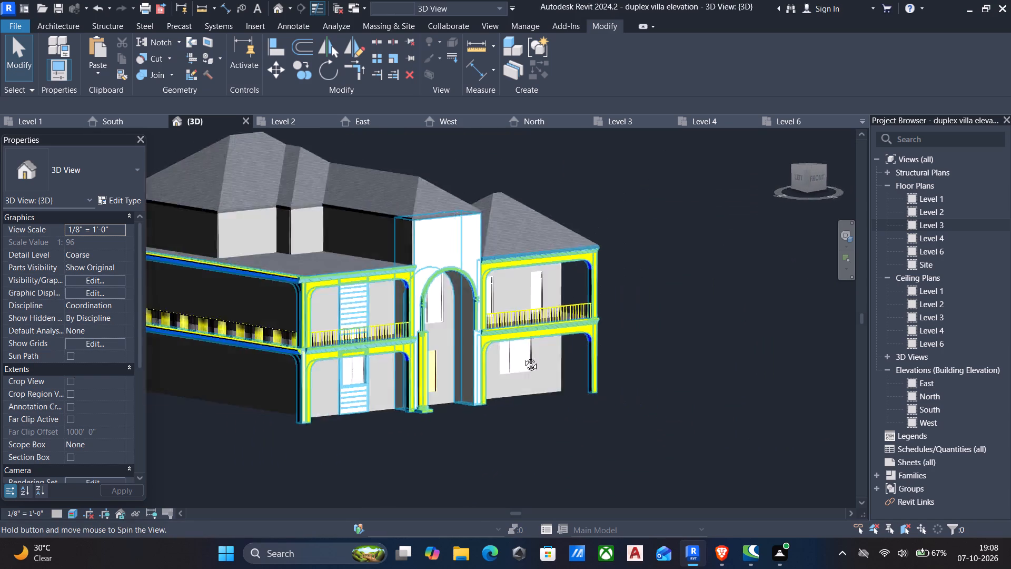
middle_click_drag(523, 357, 373, 405, "shift")
scroll(376, 404, "up", 5)
scroll(428, 277, "down", 3)
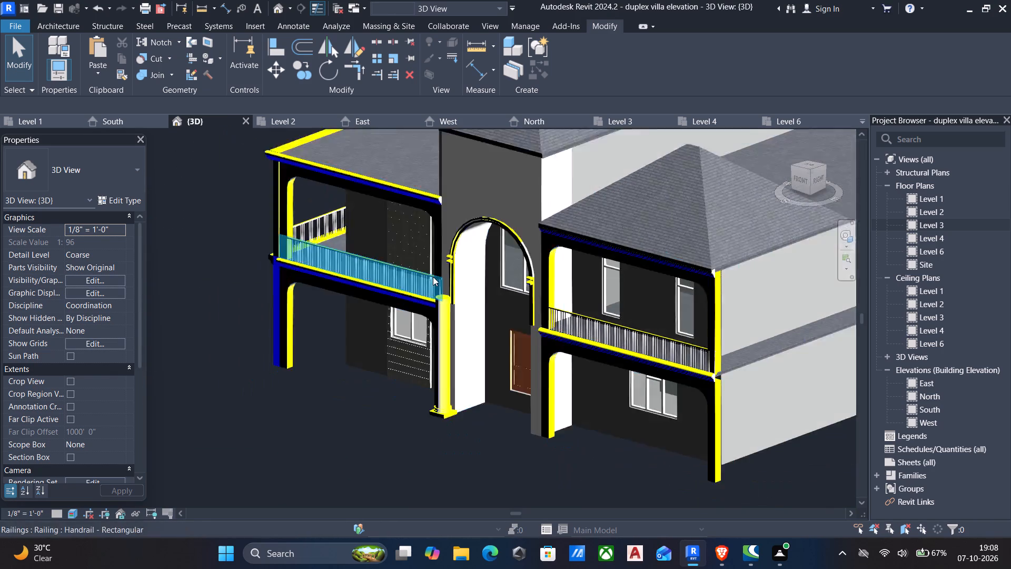
scroll(449, 279, "down", 1)
middle_click_drag(449, 281, 590, 261, "shift")
scroll(590, 261, "down", 1)
middle_click_drag(592, 273, 570, 358)
middle_click_drag(505, 364, 449, 366, "shift")
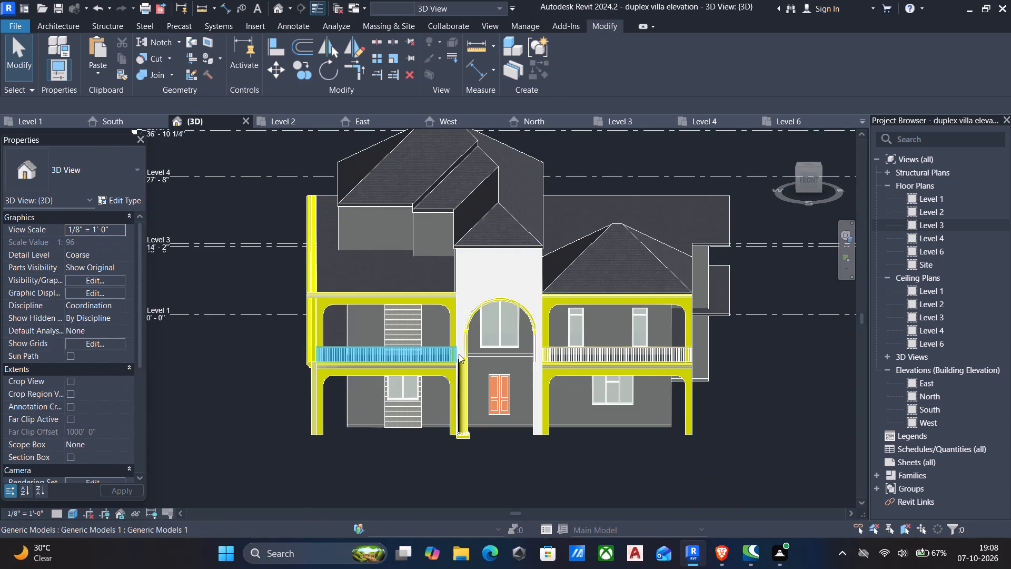
Start the Wall tool with the Basic Wall 9" wall type and open its layer structure for editing.
key("w")
key("a")
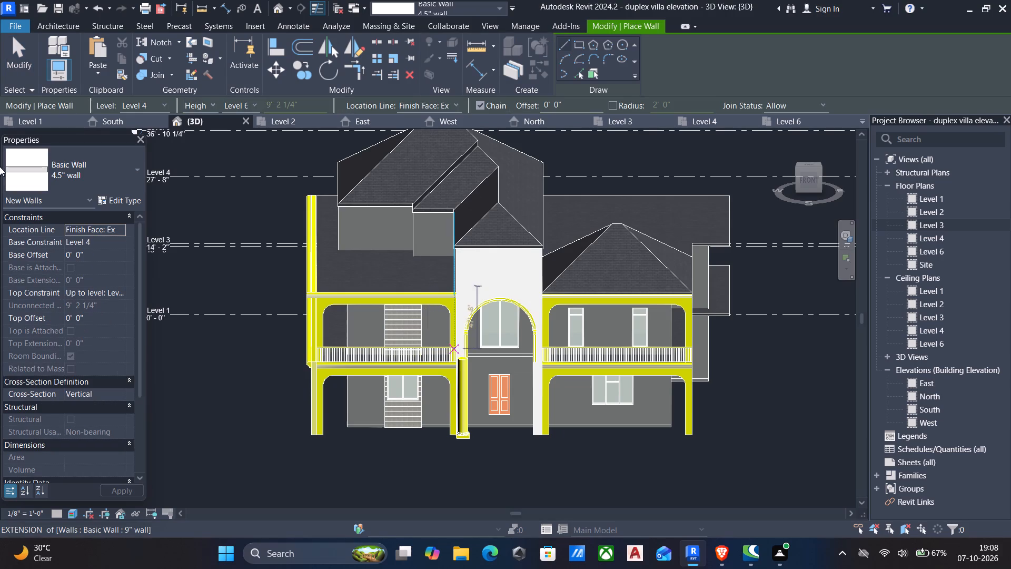
left_click(56, 171)
scroll(53, 322, "up", 3)
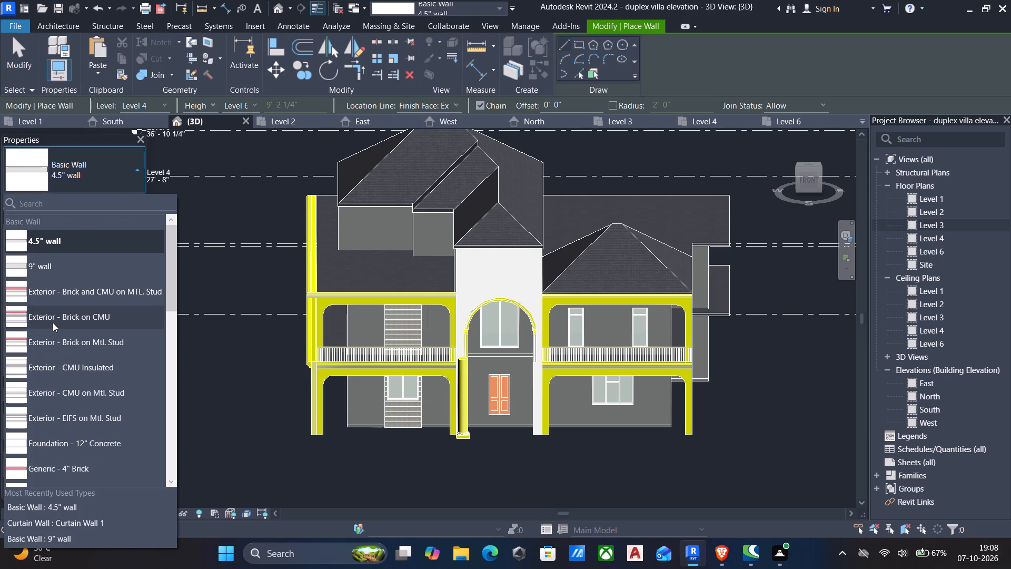
scroll(53, 322, "up", 3)
left_click(43, 269)
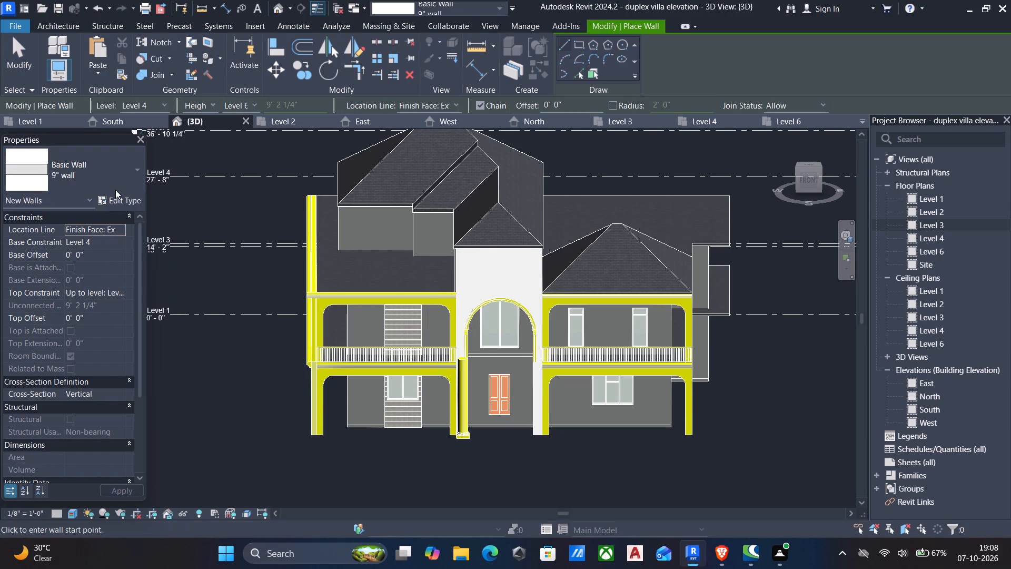
left_click(110, 199)
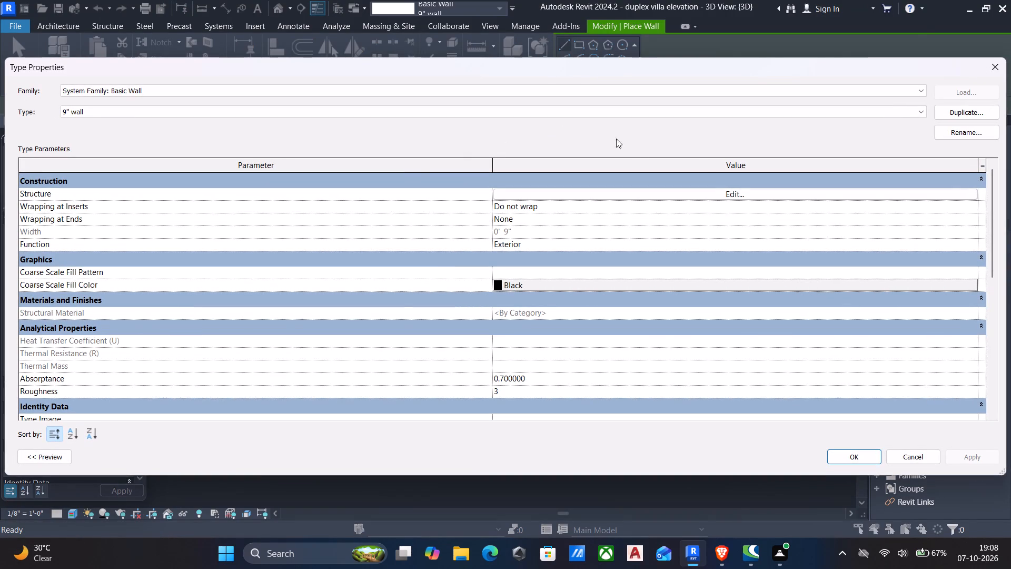
left_click(732, 184)
left_click(707, 170)
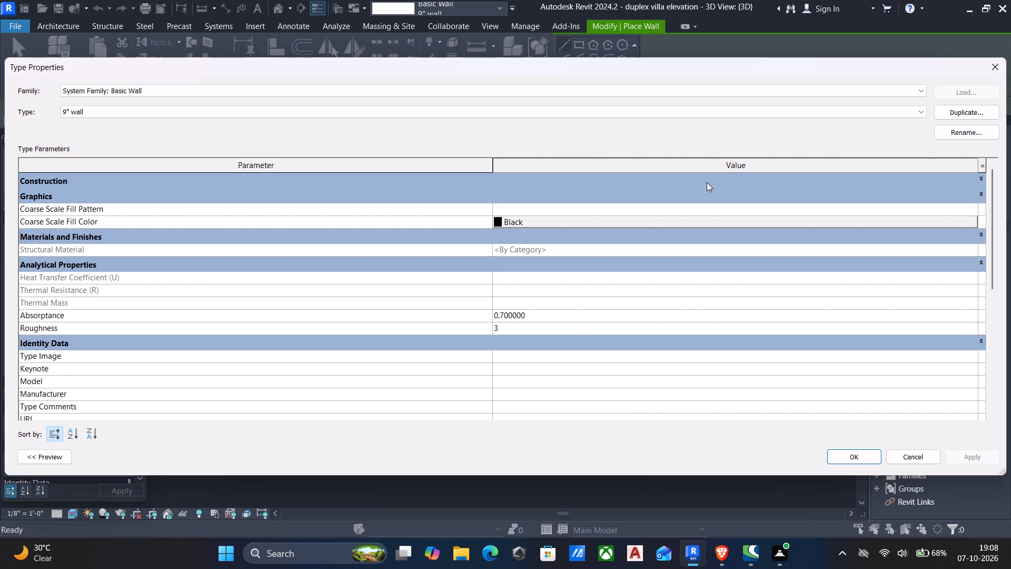
left_click(707, 183)
left_click(723, 197)
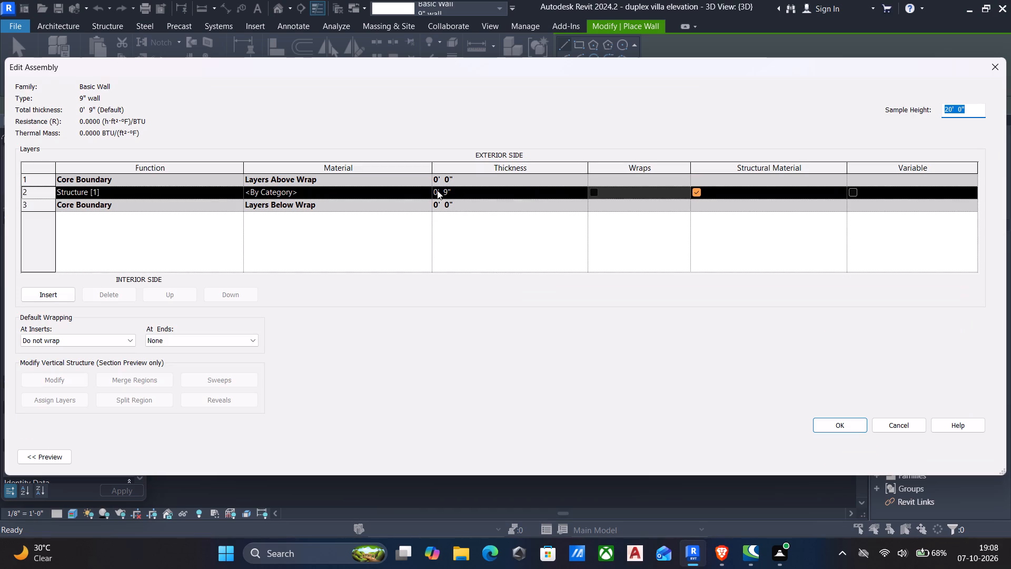
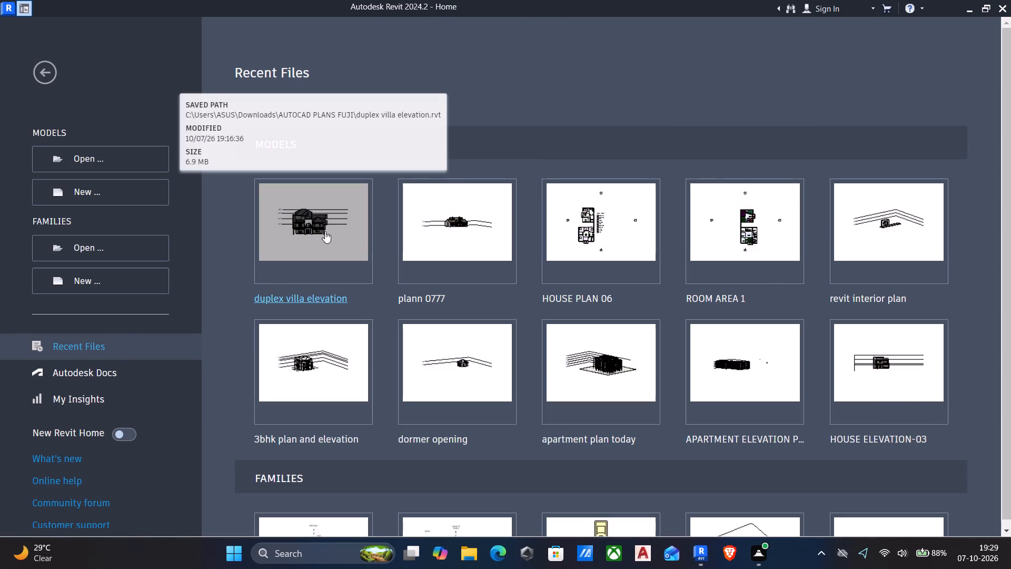
Open the recent project duplex villa elevation and bring the whole villa front into view.
left_click(325, 231)
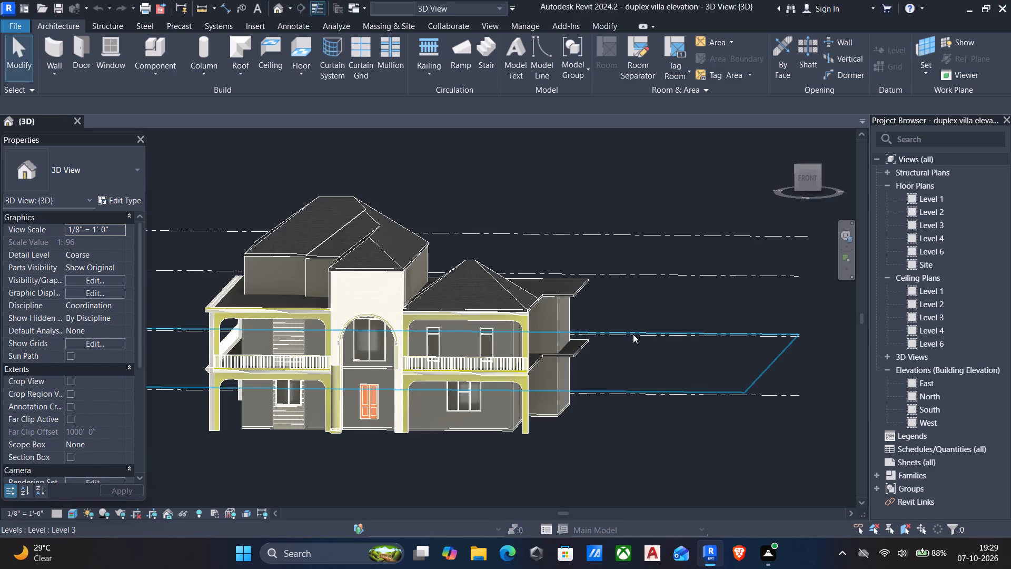
scroll(509, 349, "down", 1)
middle_click_drag(509, 349, 601, 341)
scroll(601, 341, "down", 1)
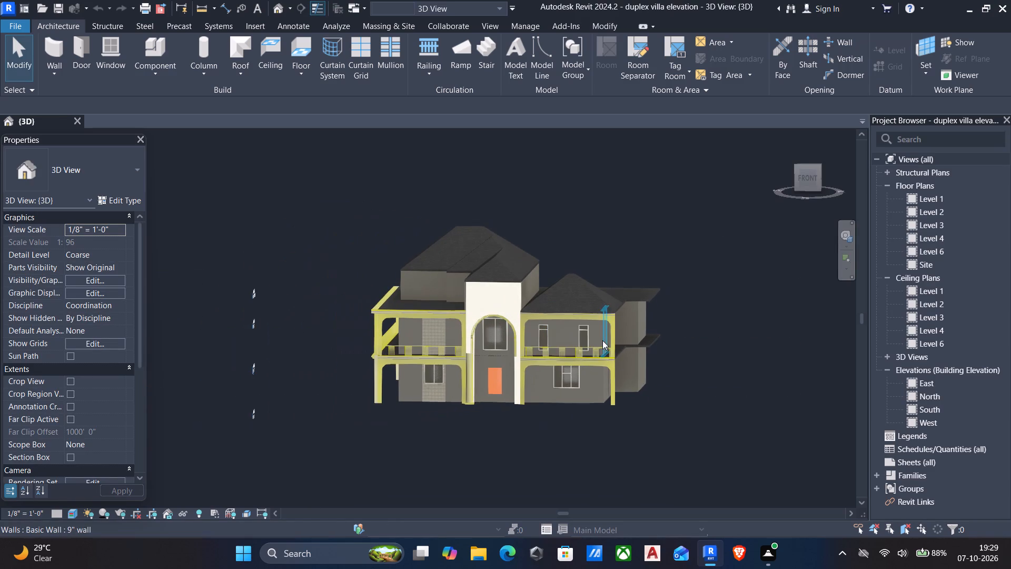
scroll(501, 418, "up", 4)
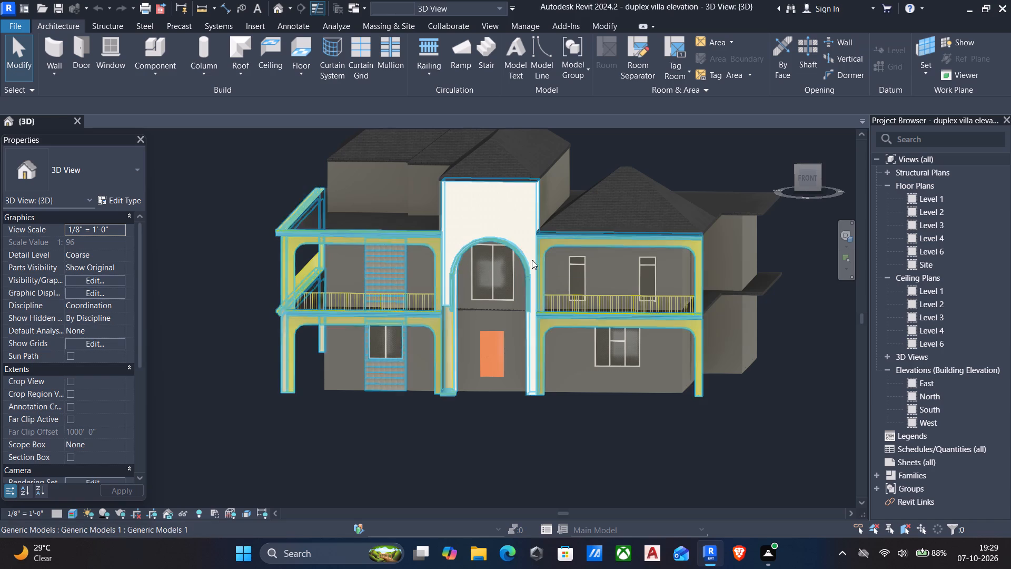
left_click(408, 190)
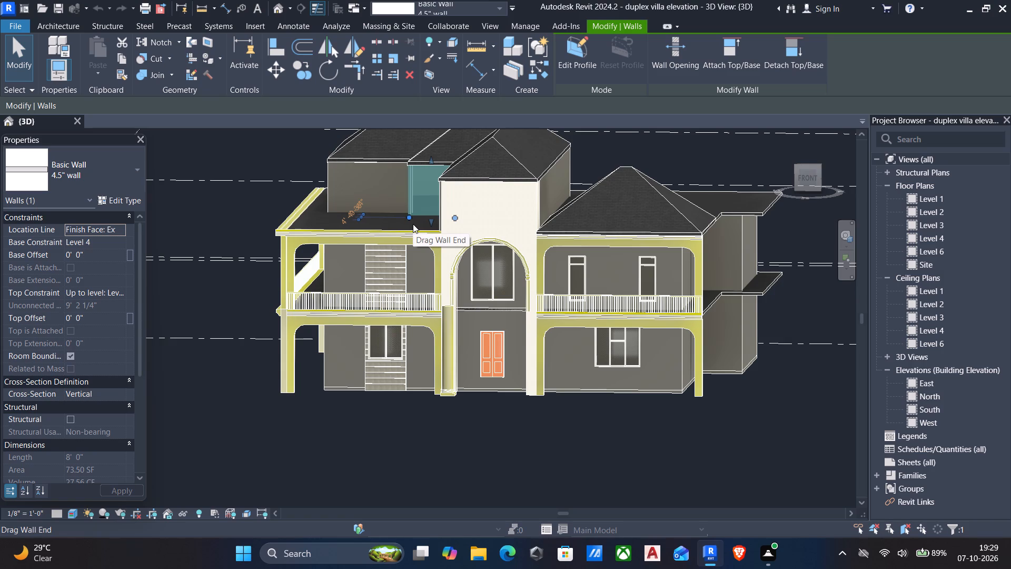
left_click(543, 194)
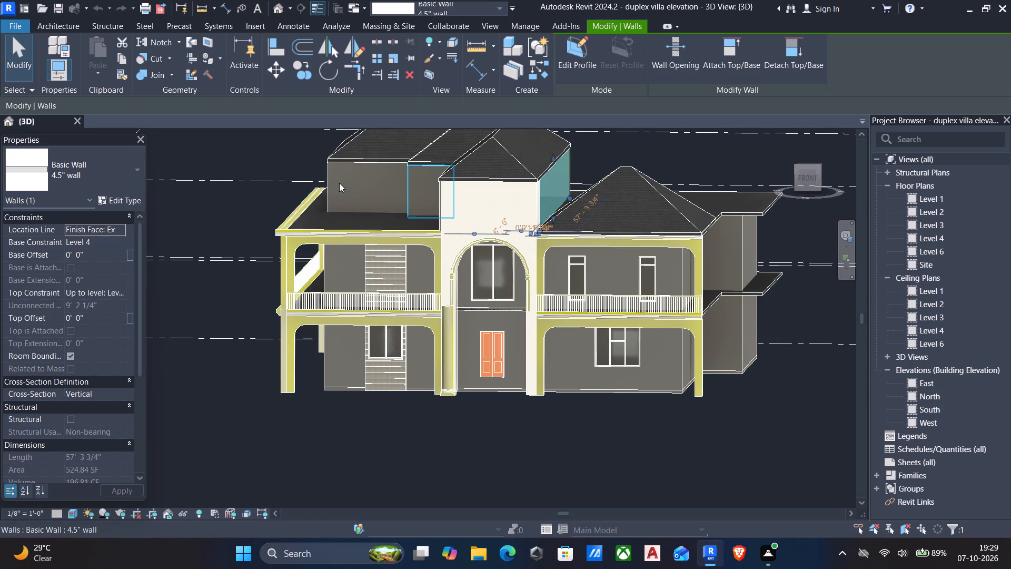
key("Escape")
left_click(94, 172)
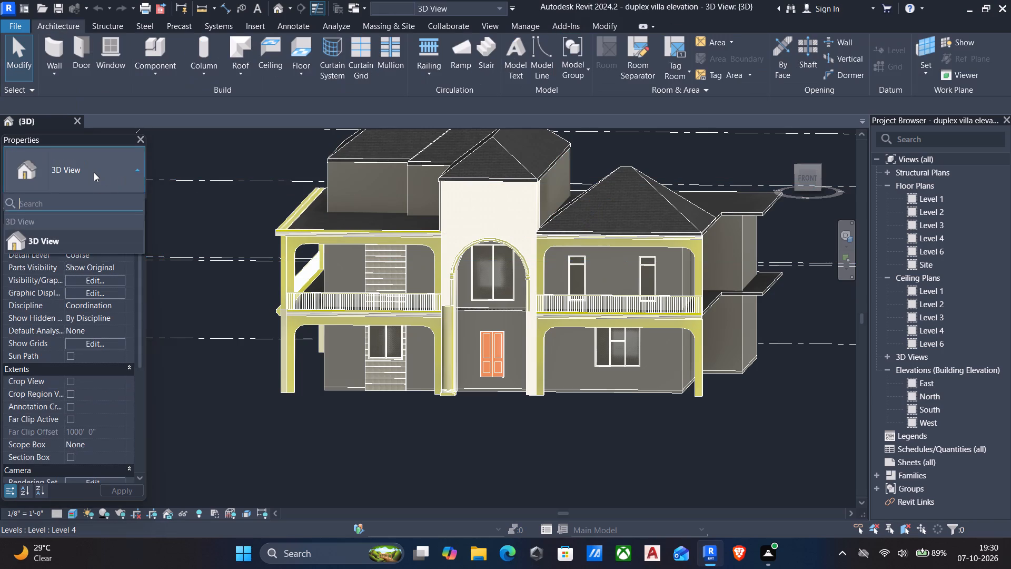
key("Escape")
Start the Wall tool and duplicate the Basic Wall 9" wall type under the name 4".
type("wa")
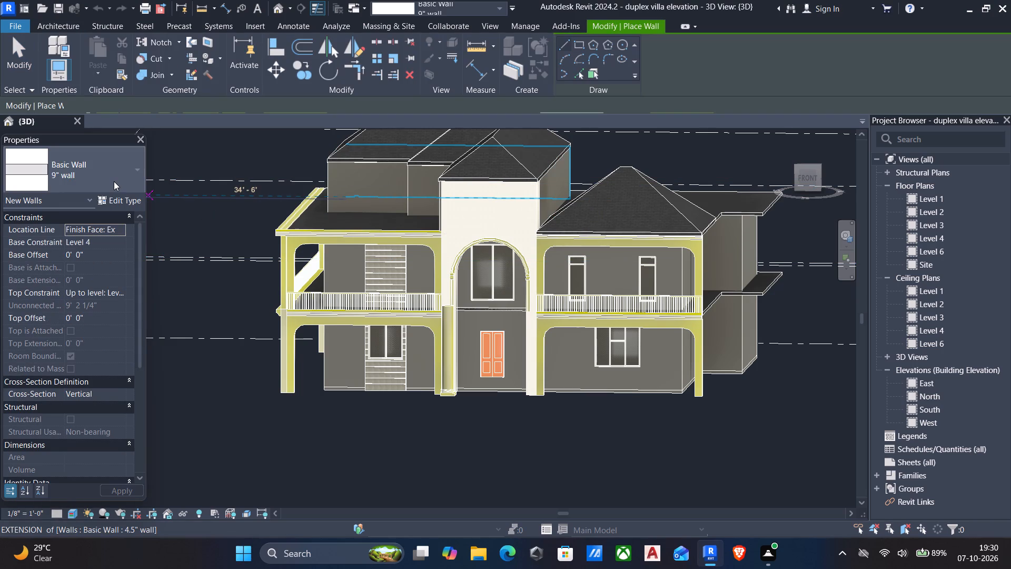
left_click(113, 181)
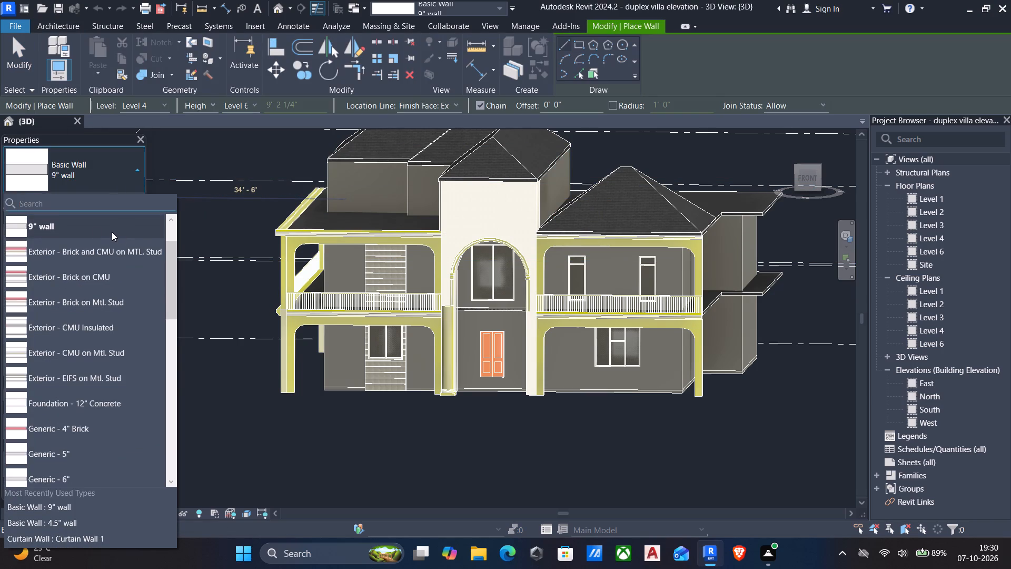
scroll(94, 230, "up", 5)
left_click(82, 185)
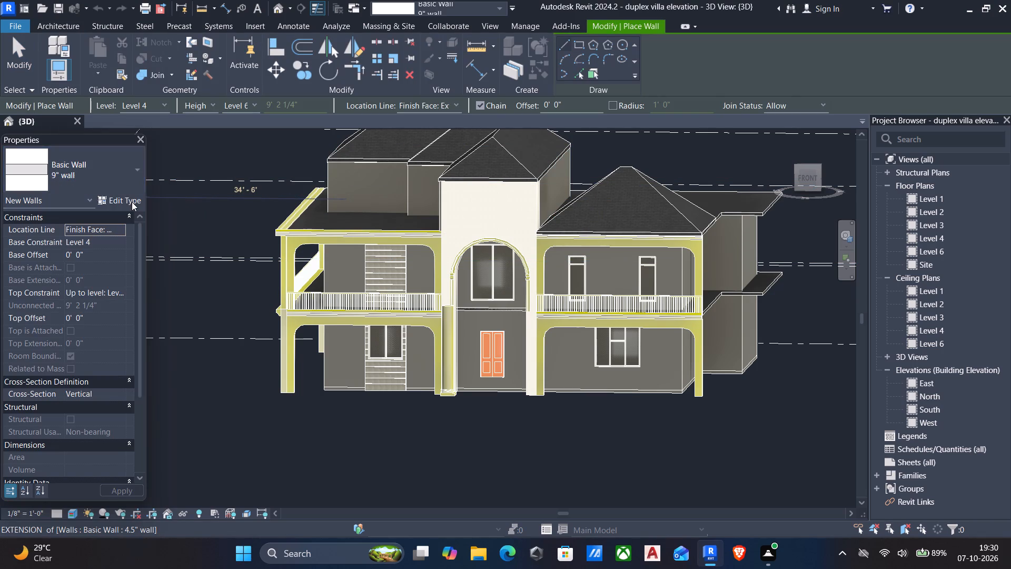
left_click(132, 202)
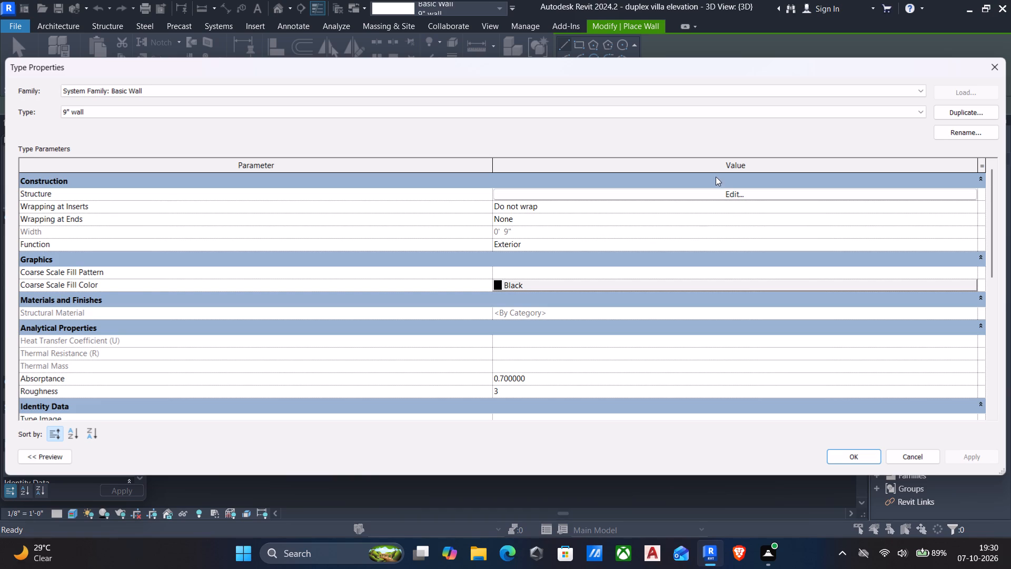
left_click(966, 109)
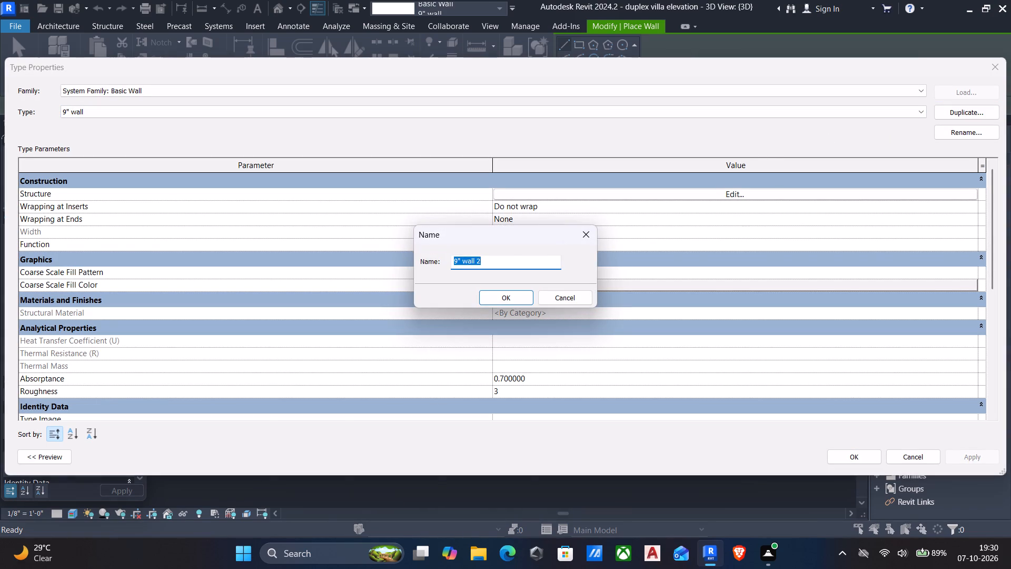
key("BackSpace")
type("4\"")
key("Return")
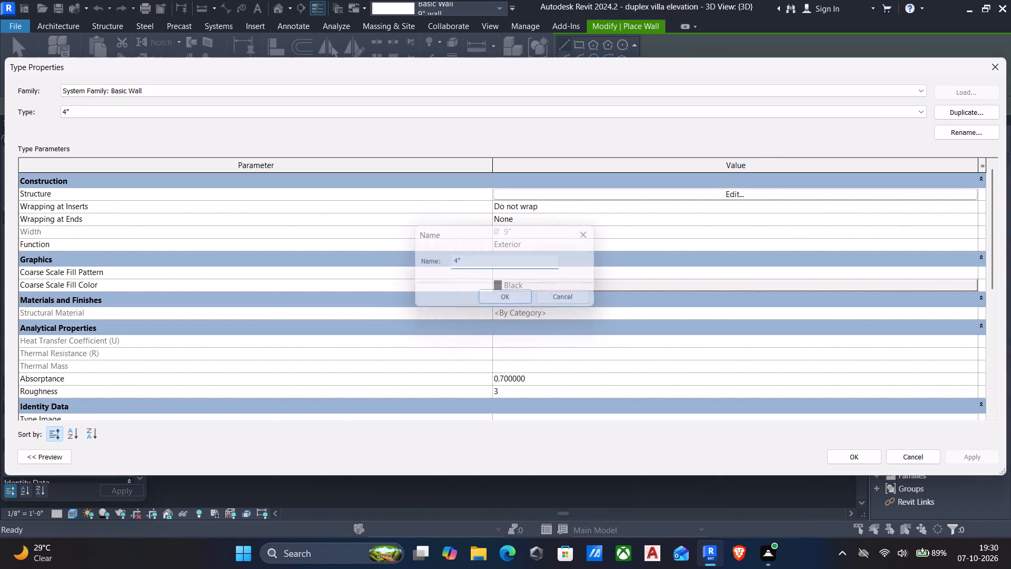
Set the structure layer thickness of the new 4" wall type to 4", apply it and leave the Wall tool.
left_click(729, 189)
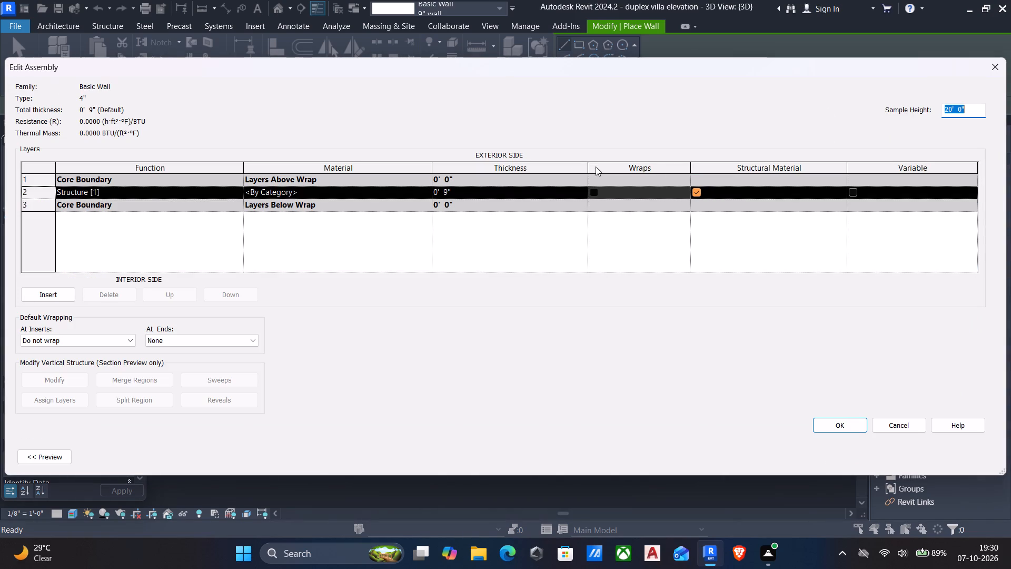
left_click(540, 190)
type("4'")
key("BackSpace")
key("shift+quotedbl")
key("Return")
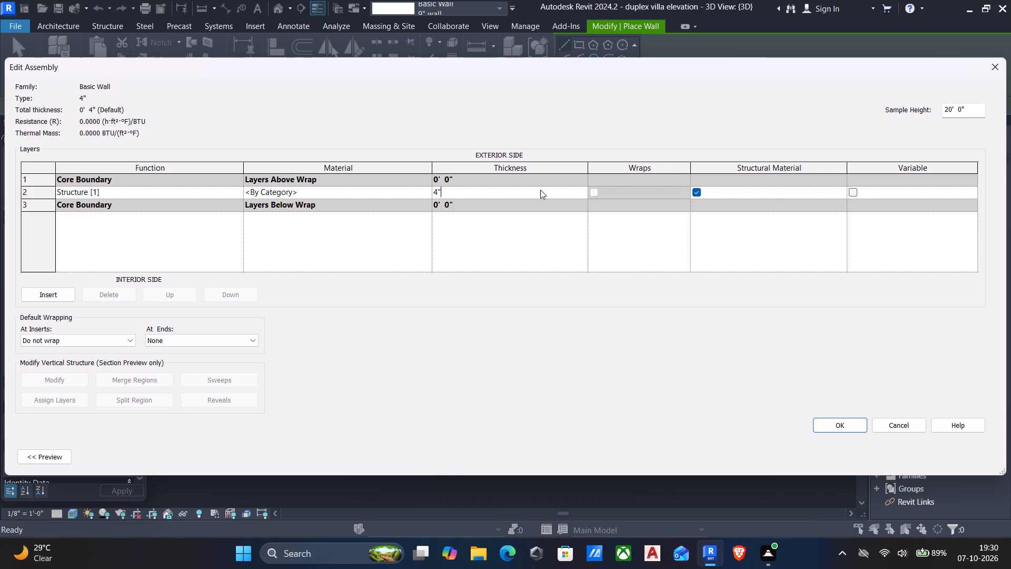
left_click(835, 418)
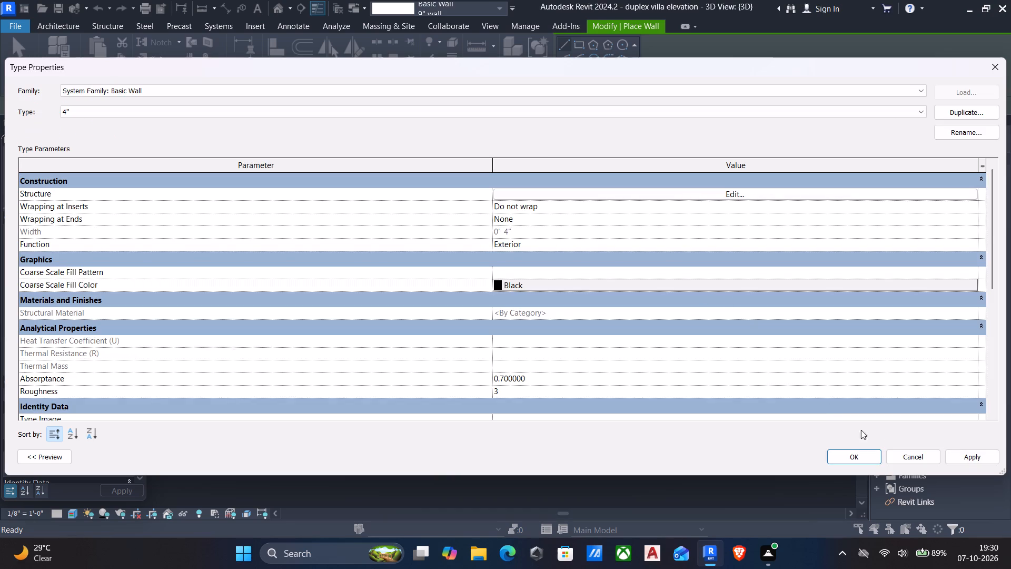
left_click(964, 457)
left_click(842, 451)
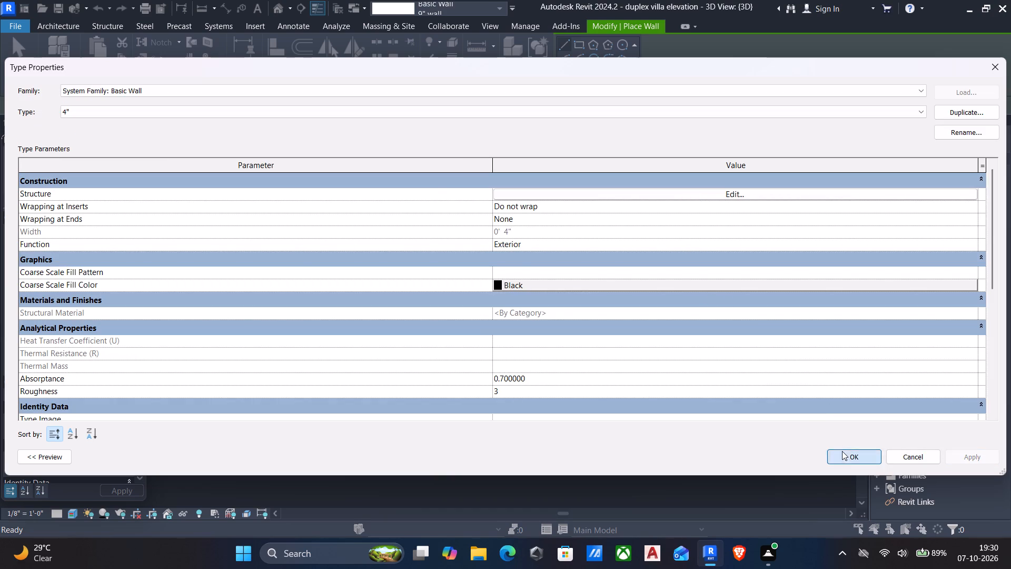
key("Escape")
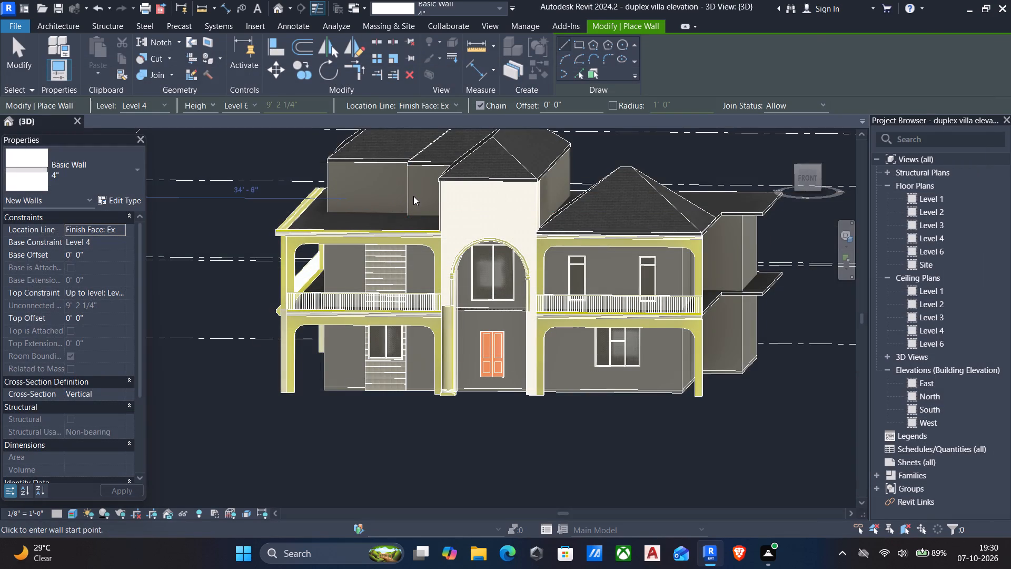
Select the three top-storey walls beside and behind the central entrance block and change their type to Basic Wall 4".
left_click(411, 197)
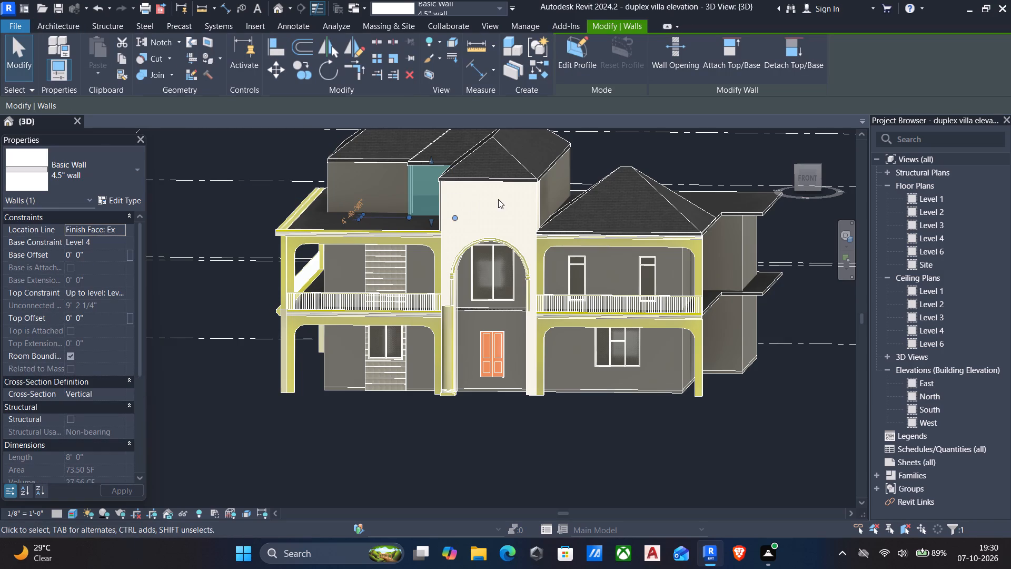
scroll(472, 213, "down", 2, "shift")
middle_click_drag(470, 218, 443, 232, "shift")
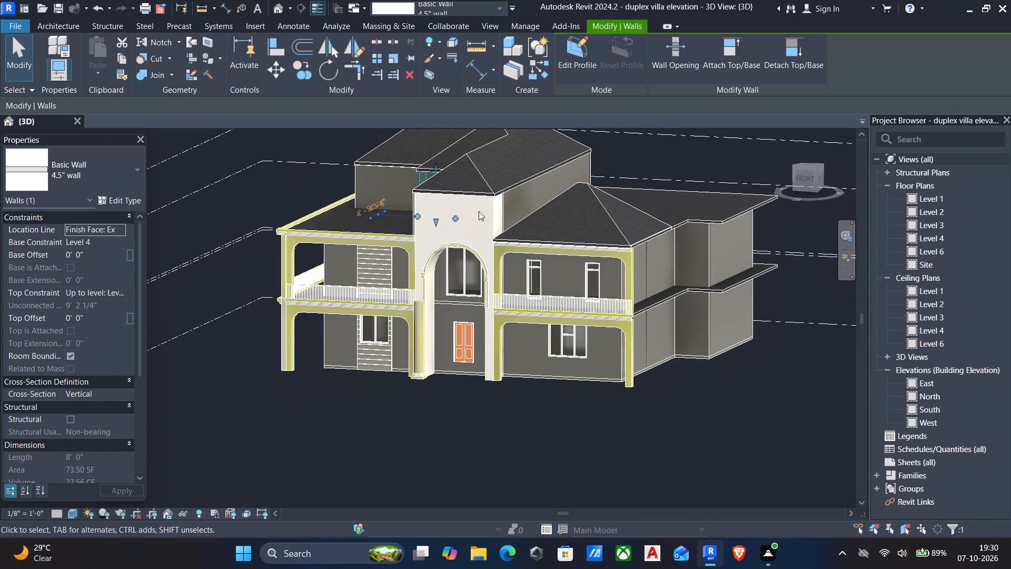
left_click(506, 205, "ctrl")
middle_click_drag(418, 225, 547, 238, "shift")
scroll(547, 238, "down", 1, "shift")
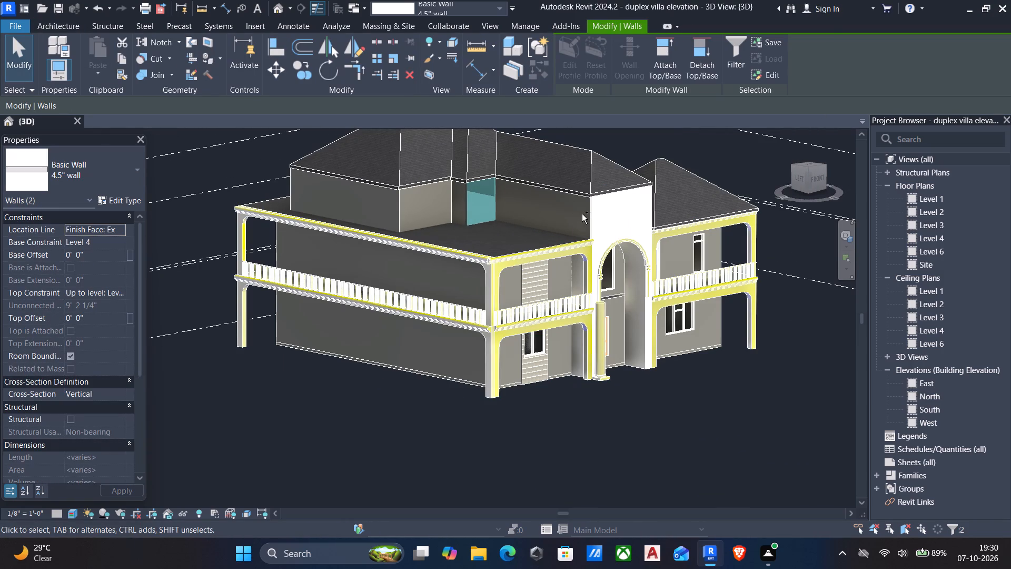
left_click(586, 214, "ctrl")
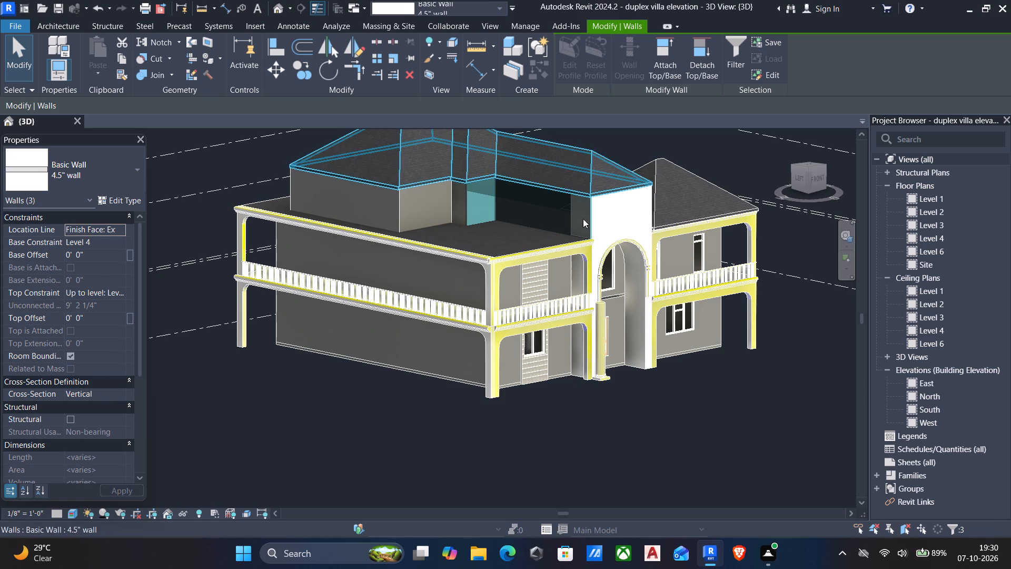
scroll(625, 249, "down", 1)
middle_click_drag(625, 250, 477, 262, "shift")
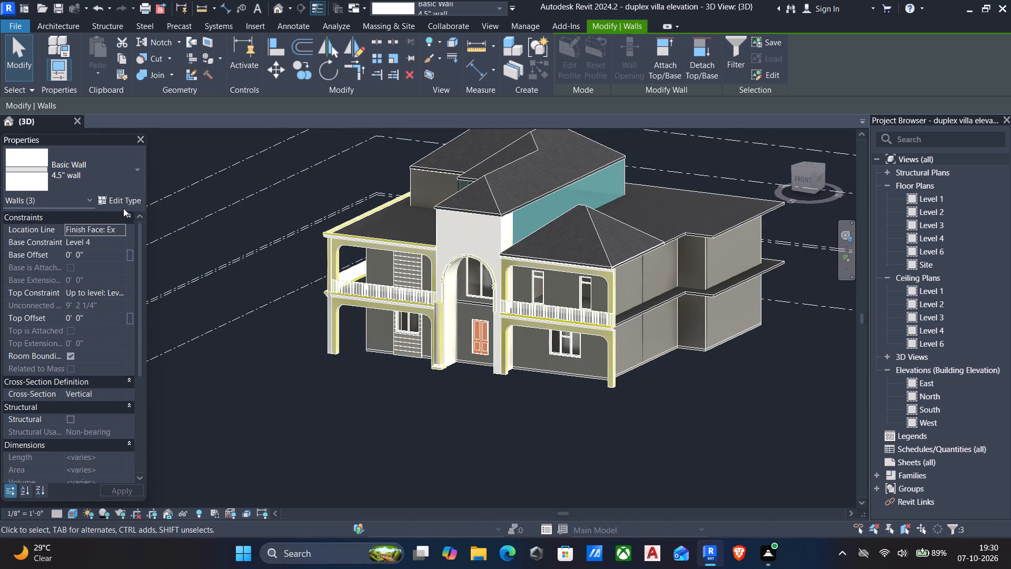
left_click(96, 182)
scroll(101, 229, "up", 6)
left_click(63, 243)
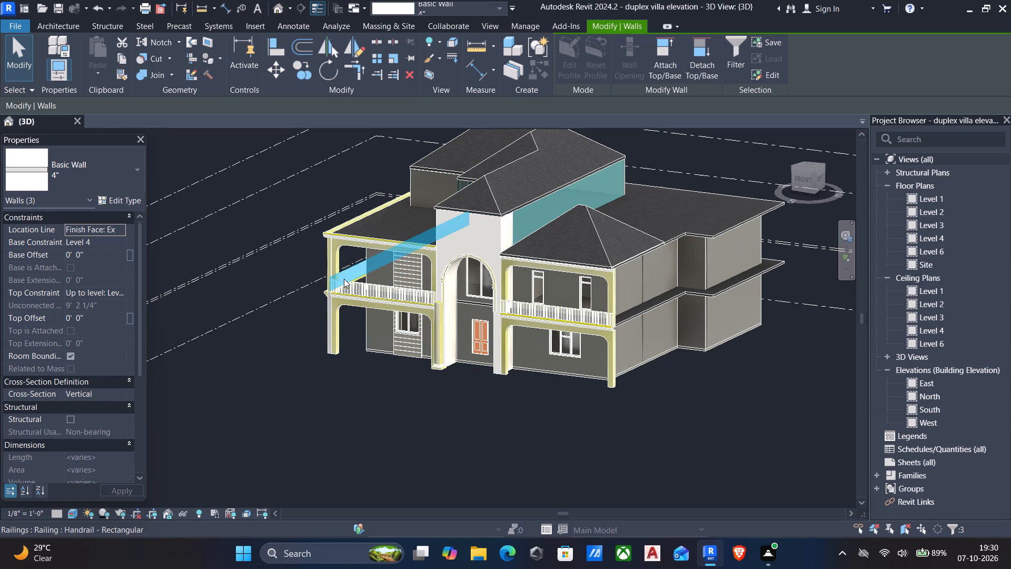
Edit the 4" wall type's layer structure and choose the ash colour window material for its structure layer.
left_click(115, 203)
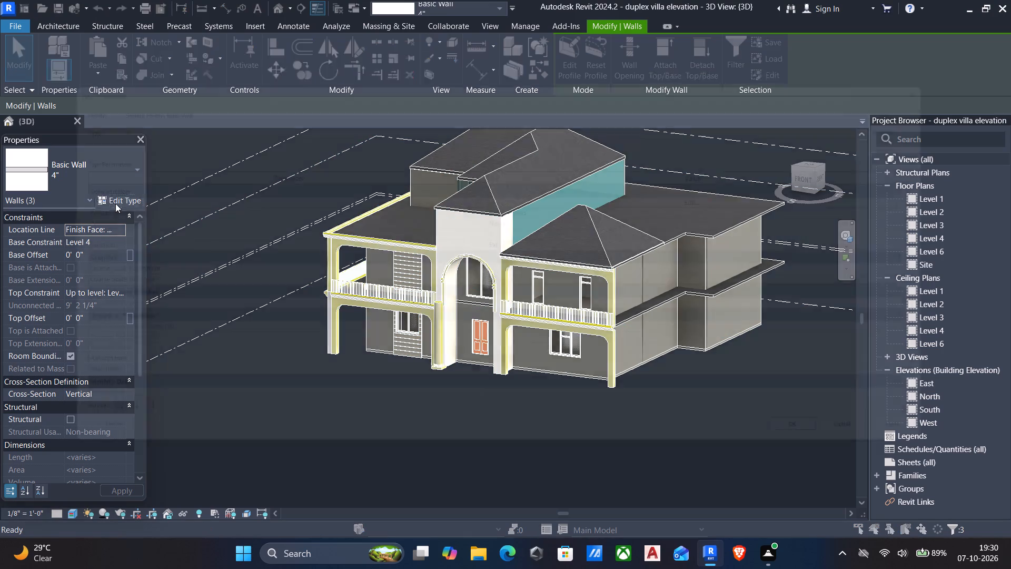
left_click(735, 196)
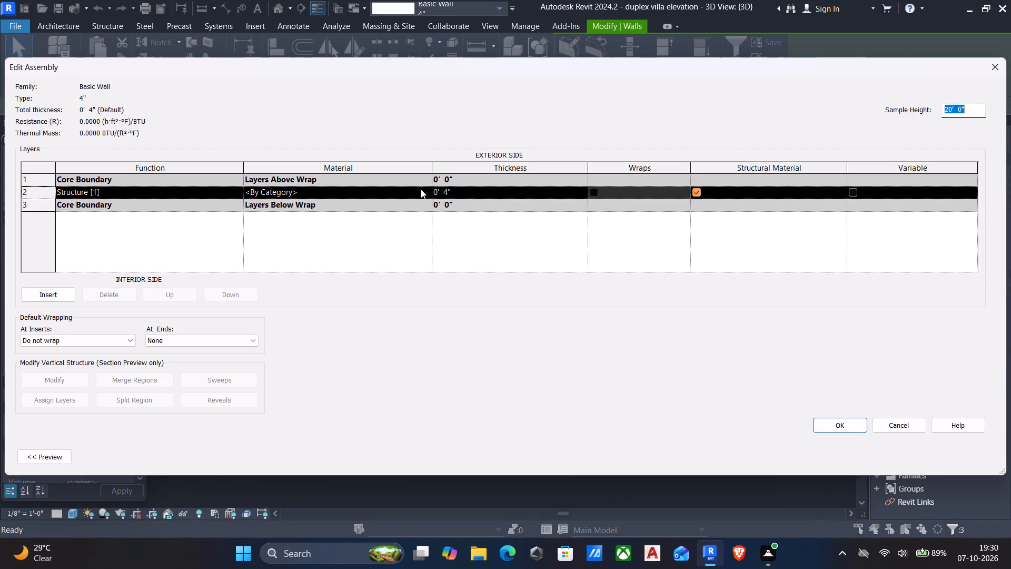
left_click(421, 189)
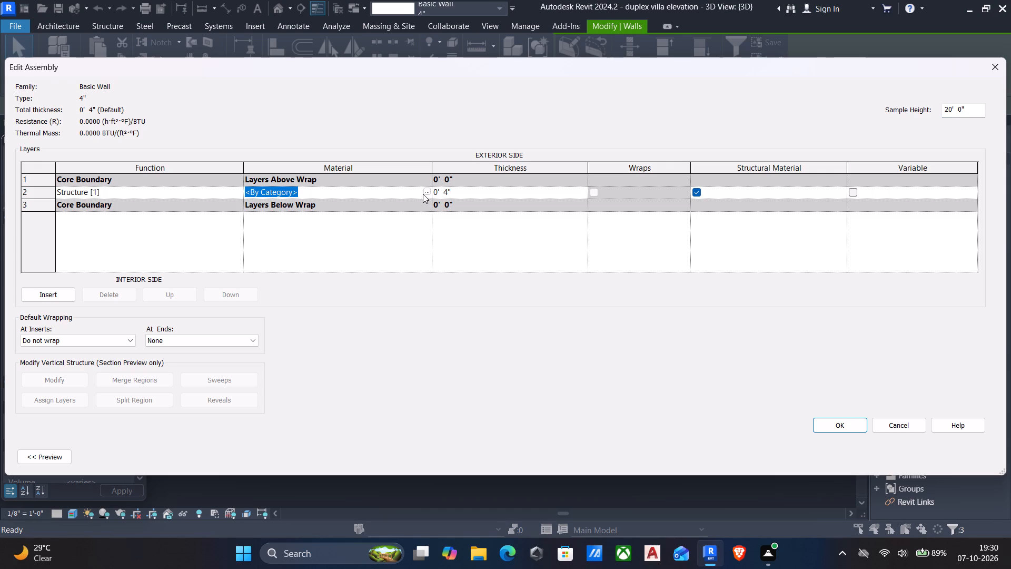
left_click(425, 194)
left_click(116, 95)
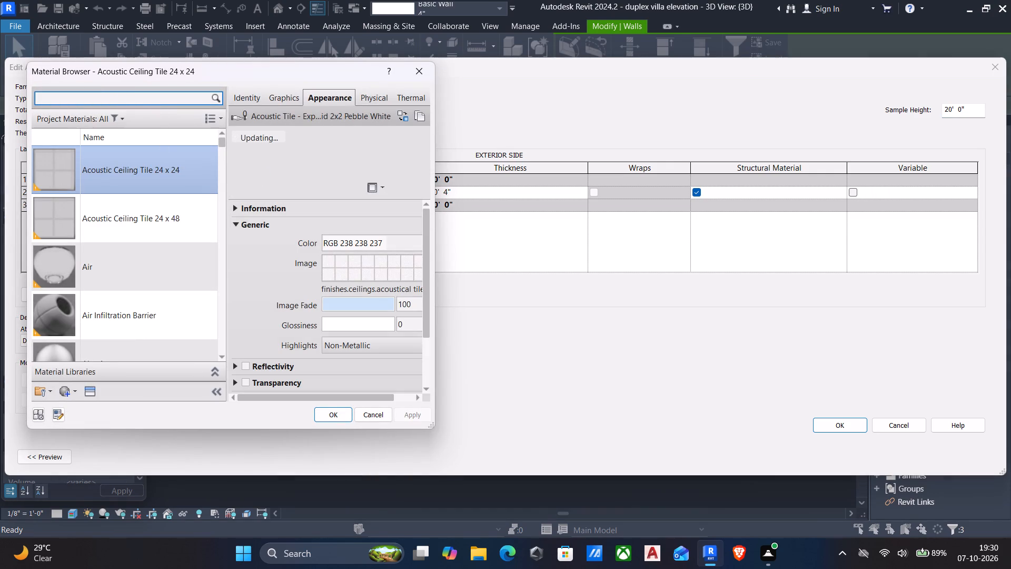
type("wind")
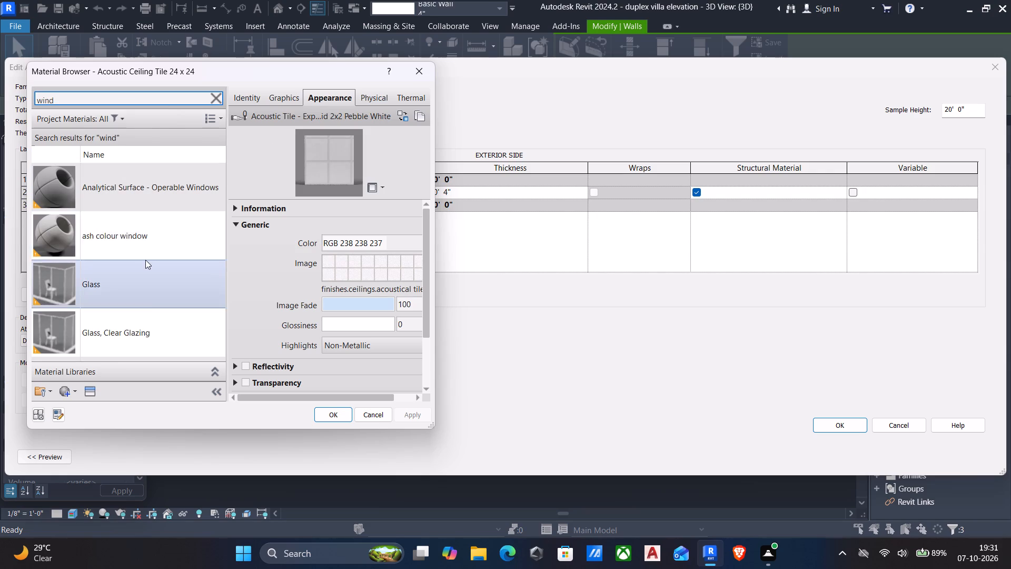
left_click(125, 231)
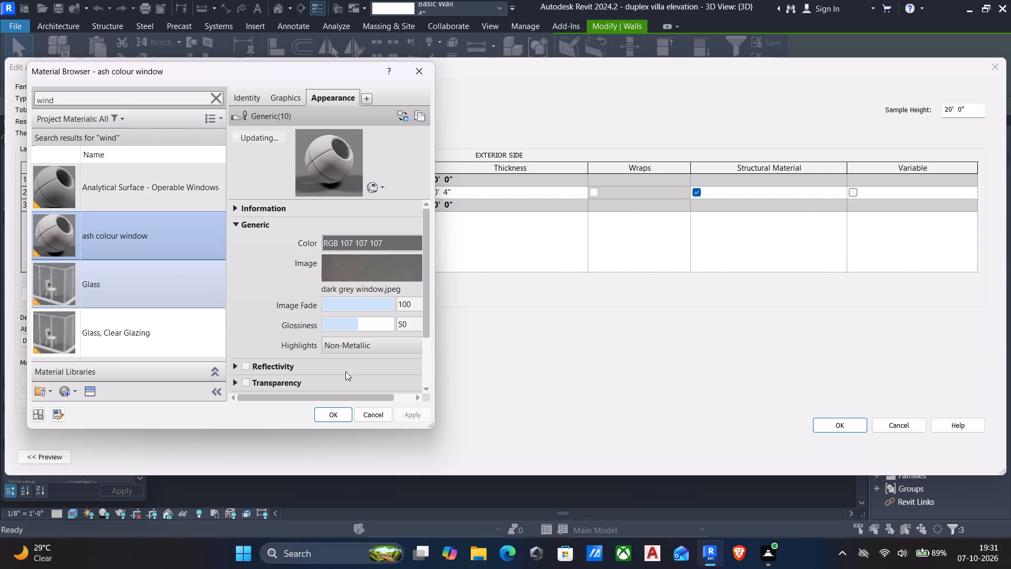
Set the ash colour window texture's sample size to 5', then apply the material to the 4" wall type and deselect the walls.
left_click(369, 271)
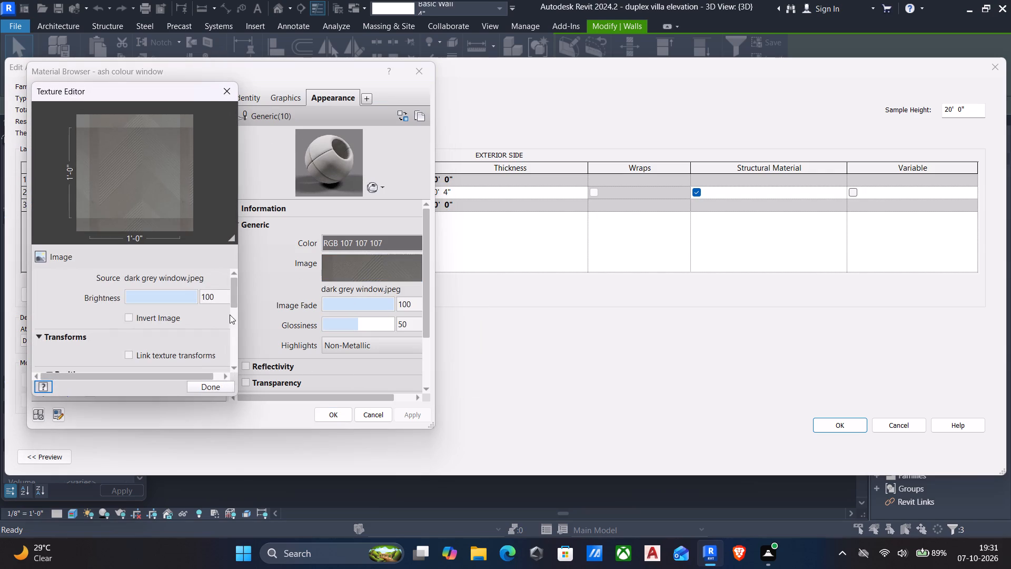
left_click_drag(232, 308, 233, 331)
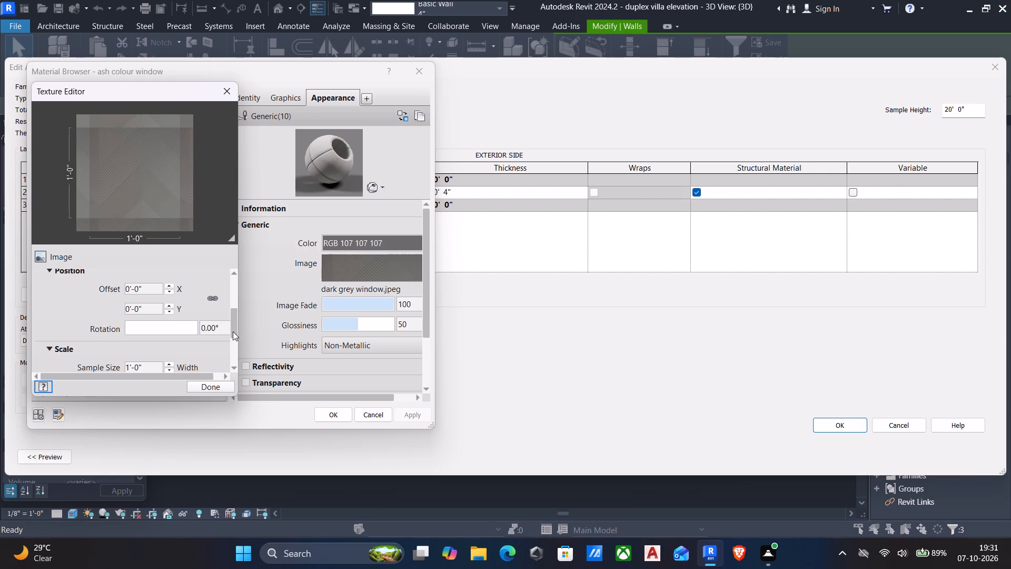
left_click_drag(233, 331, 233, 341)
left_click_drag(233, 341, 232, 361)
left_click_drag(161, 284, 75, 278)
left_click(156, 280)
left_click_drag(156, 280, 96, 278)
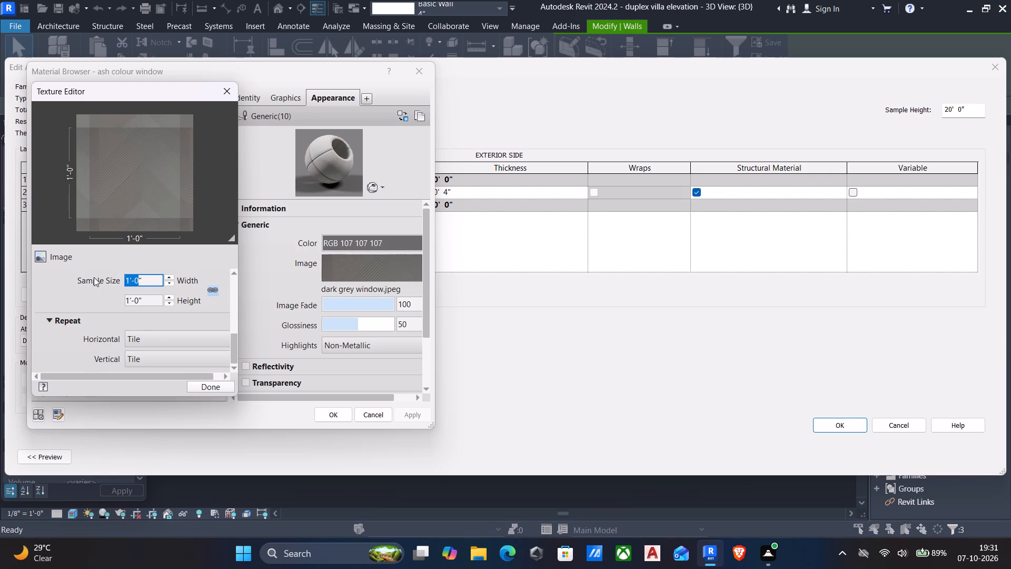
left_click(166, 282)
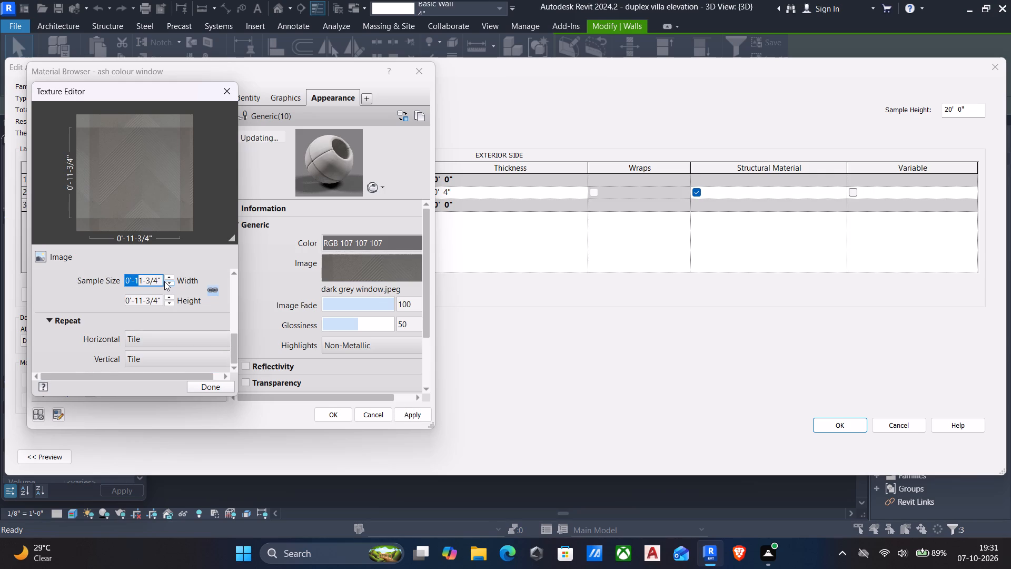
left_click(162, 281)
key("BackSpace")
key("BackSpace")
key("BackSpace")
key("BackSpace")
key("BackSpace")
key("BackSpace")
key("BackSpace")
key("BackSpace")
key("BackSpace")
key("BackSpace")
key("BackSpace")
key("BackSpace")
key("BackSpace")
key("BackSpace")
key("BackSpace")
key("BackSpace")
key("BackSpace")
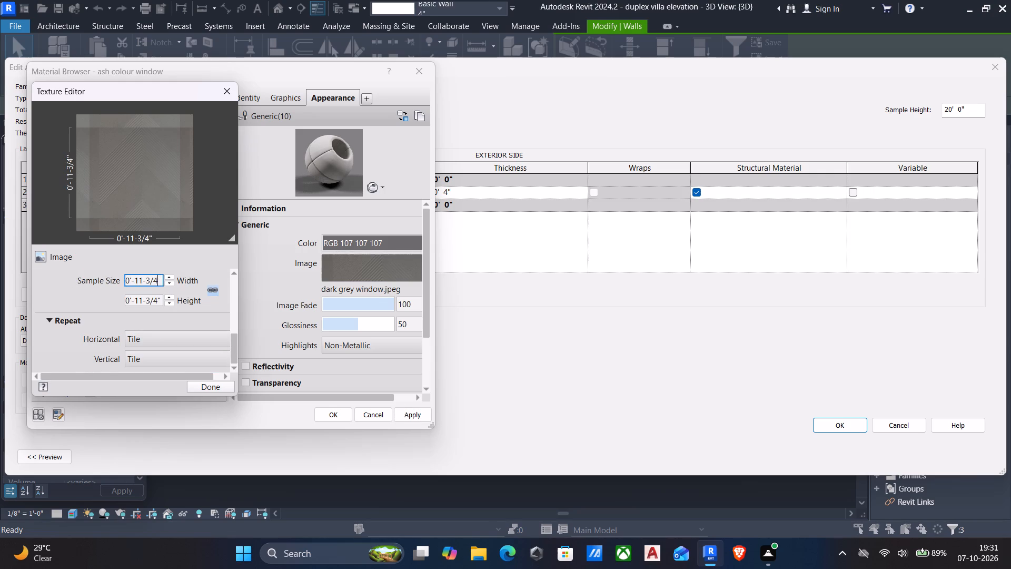
type("5'")
key("Return")
left_click(418, 414)
left_click(343, 411)
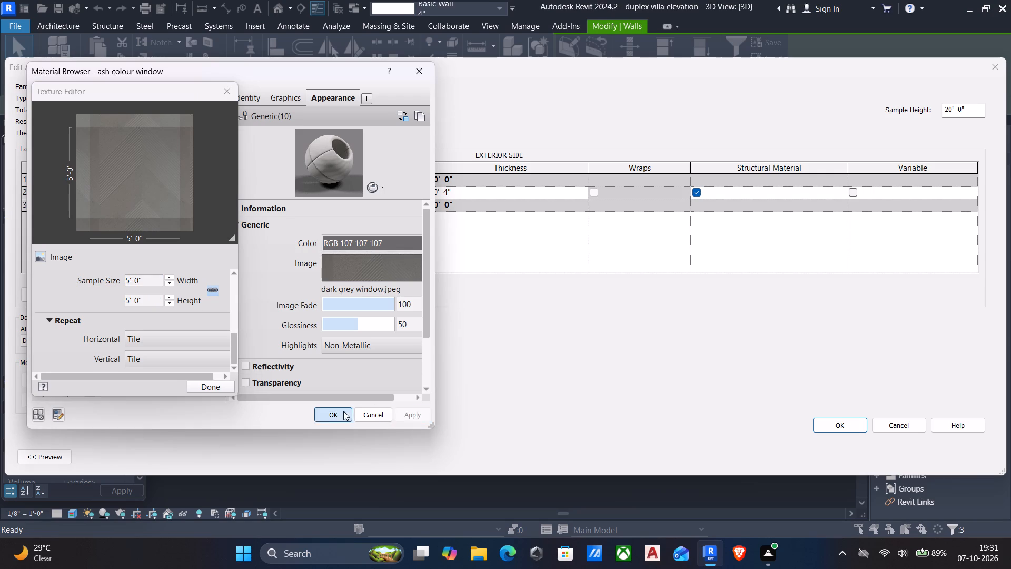
left_click(833, 425)
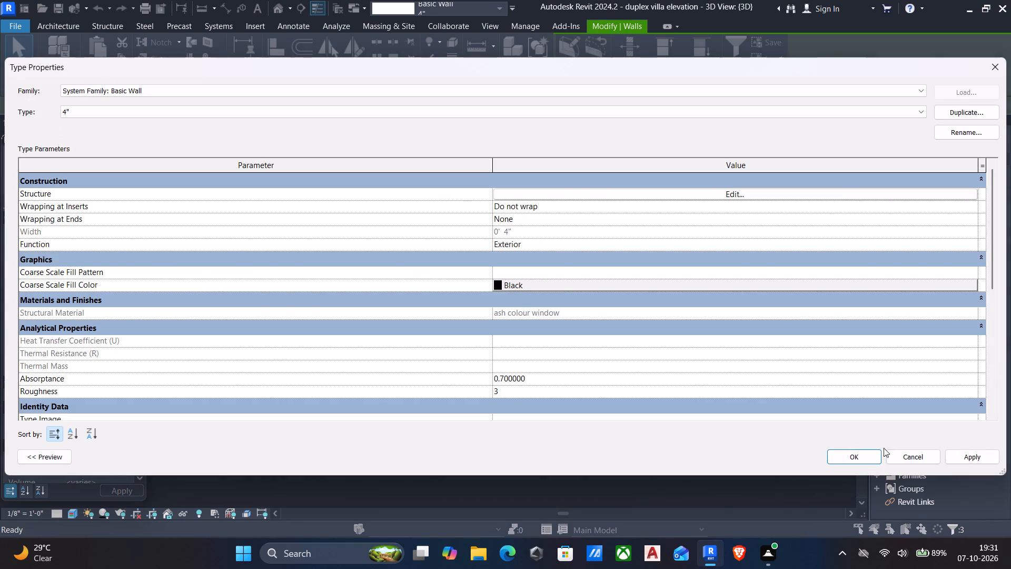
left_click(979, 451)
left_click(846, 452)
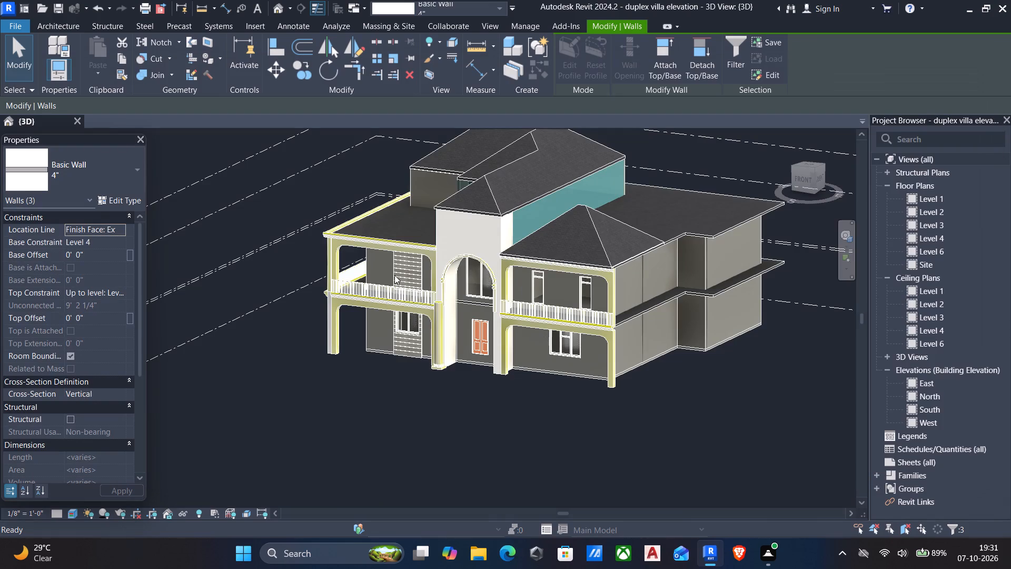
key("Escape")
Start the Wall tool with the Basic Wall 9" wall type and open its structure layer's material for editing.
middle_click_drag(428, 321, 520, 287, "shift")
scroll(428, 321, "down", 1, "shift")
scroll(502, 306, "up", 4)
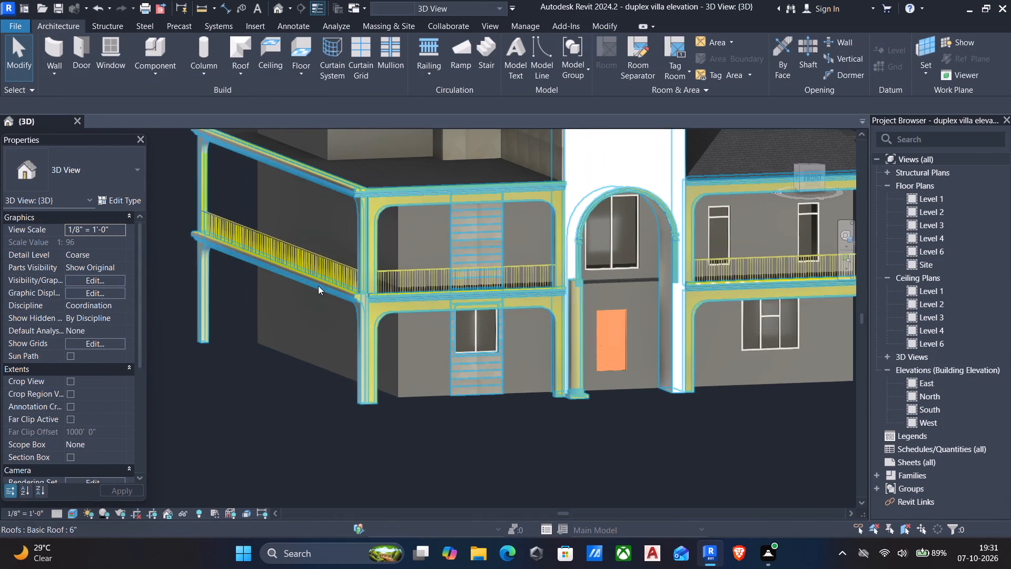
scroll(463, 316, "down", 5)
middle_click_drag(503, 342, 481, 355)
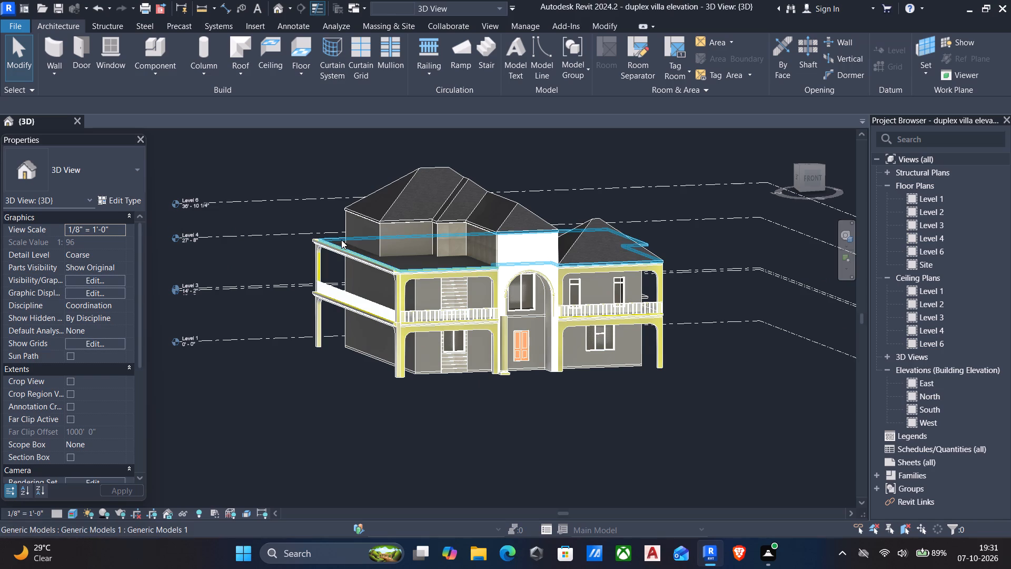
type("wa")
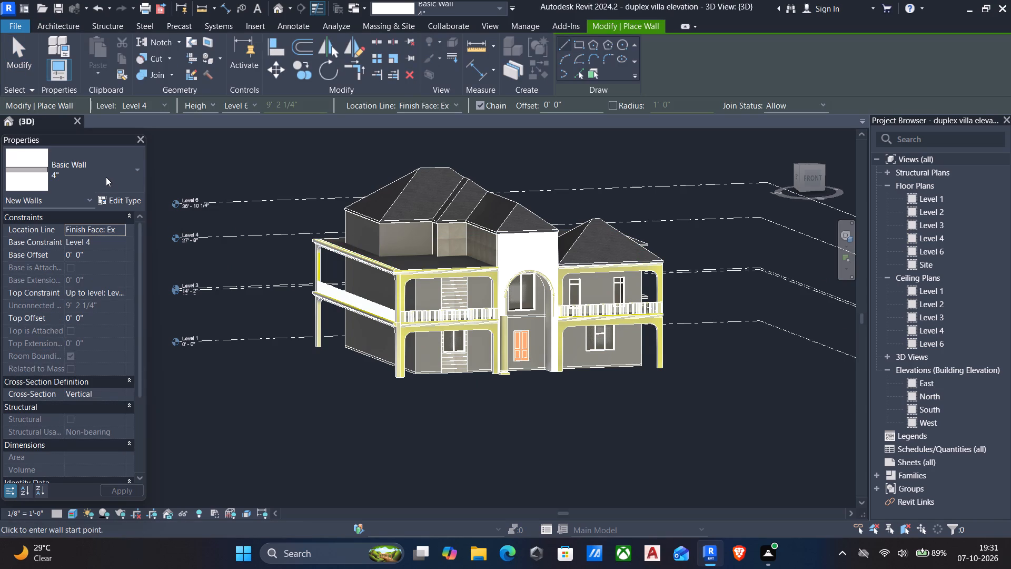
left_click(106, 177)
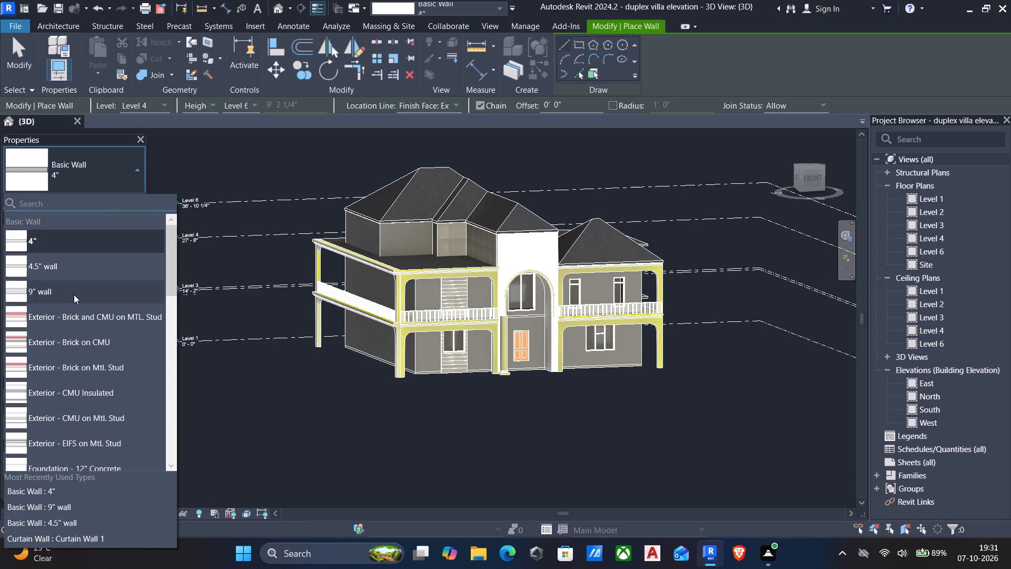
left_click(74, 295)
left_click(121, 200)
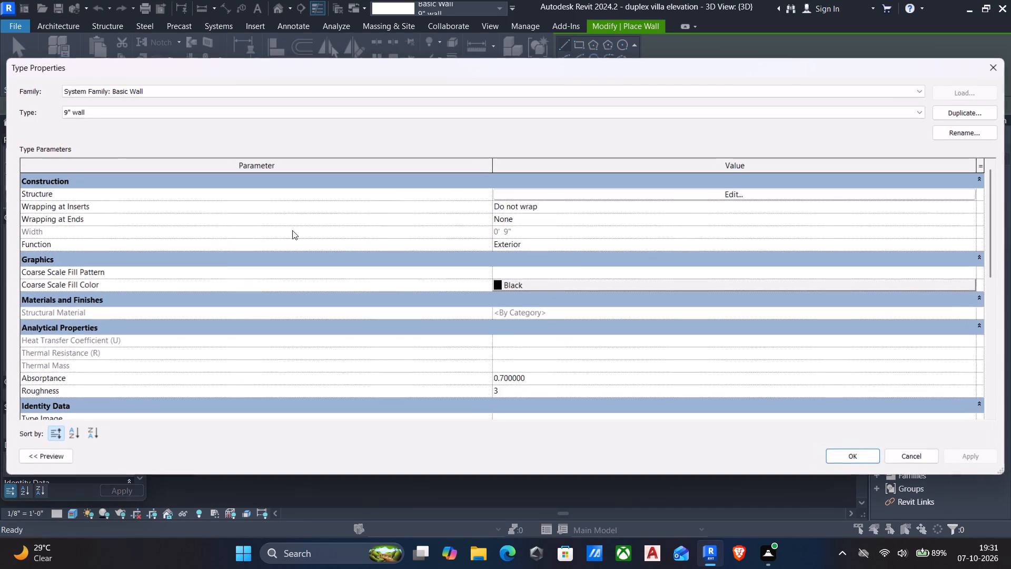
left_click(753, 192)
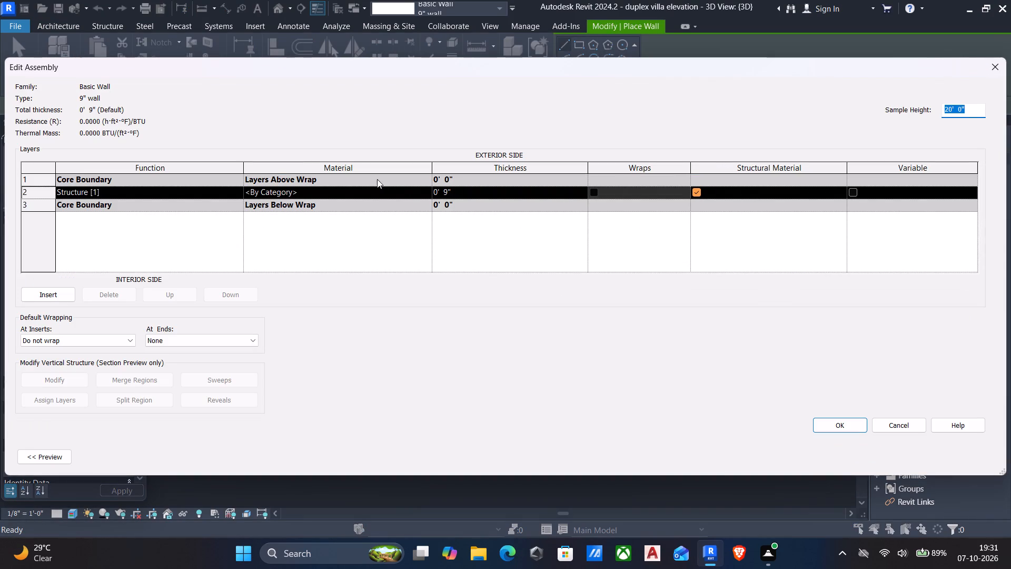
left_click(423, 191)
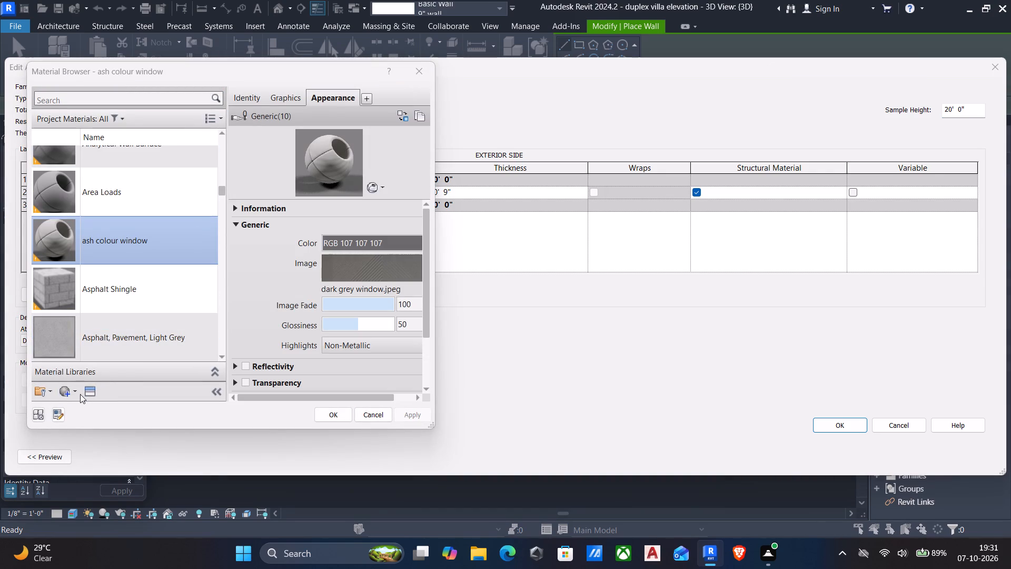
Create a new material named warm colour for the 9" wall's structure layer.
left_click(64, 390)
left_click(91, 406)
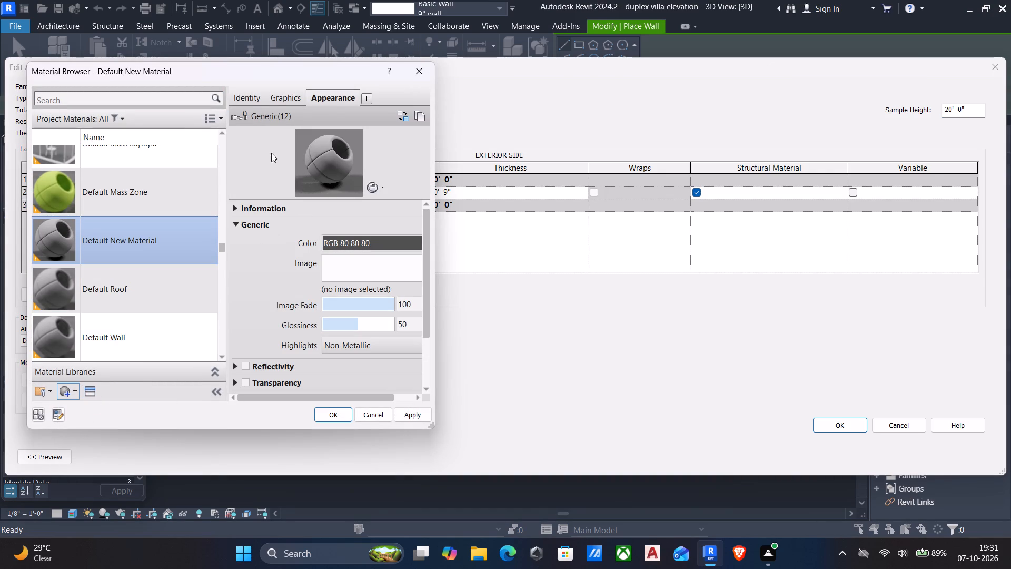
left_click(249, 100)
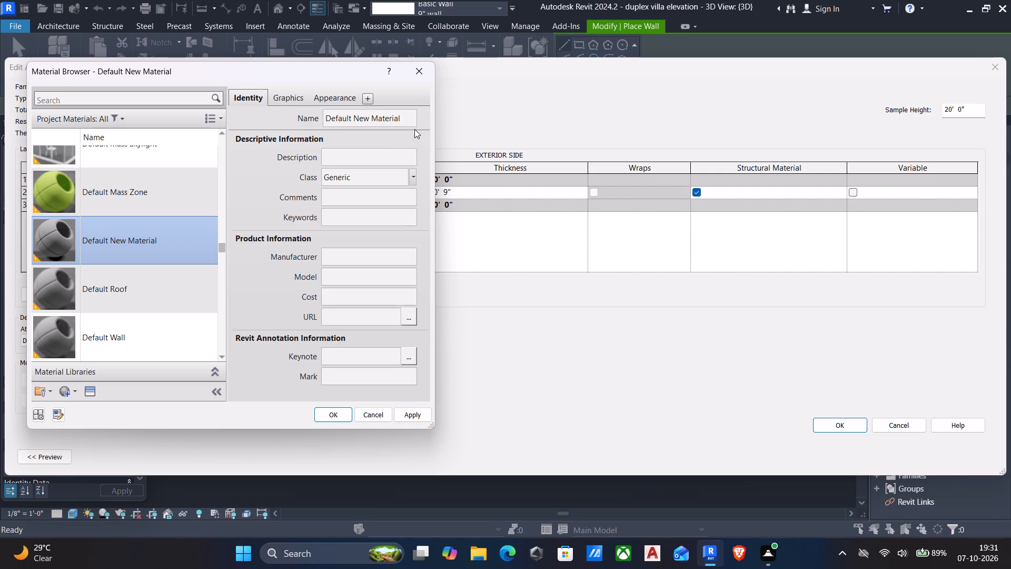
left_click(406, 122)
key("BackSpace")
type("warm")
key("space")
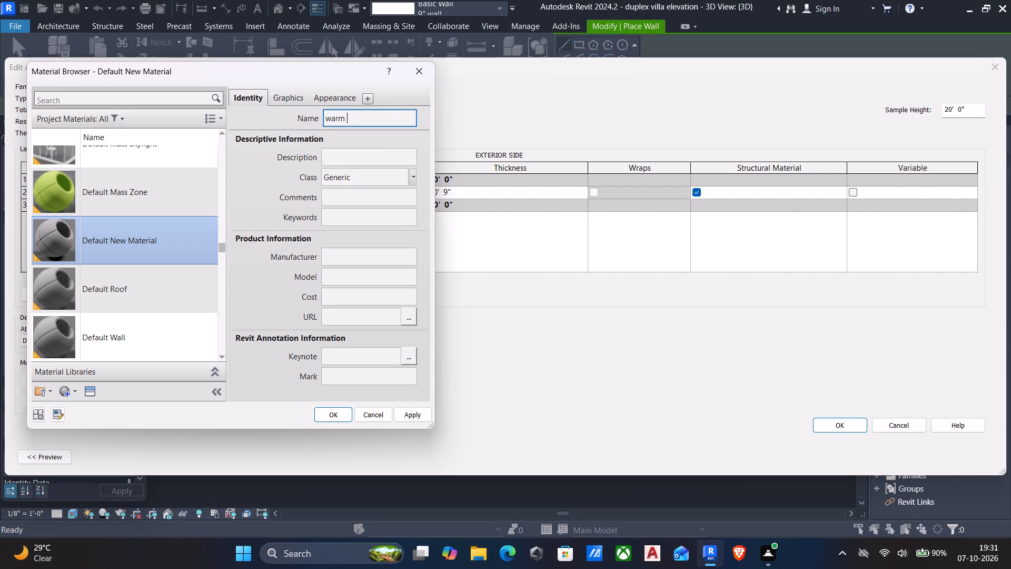
type("colour")
left_click(414, 413)
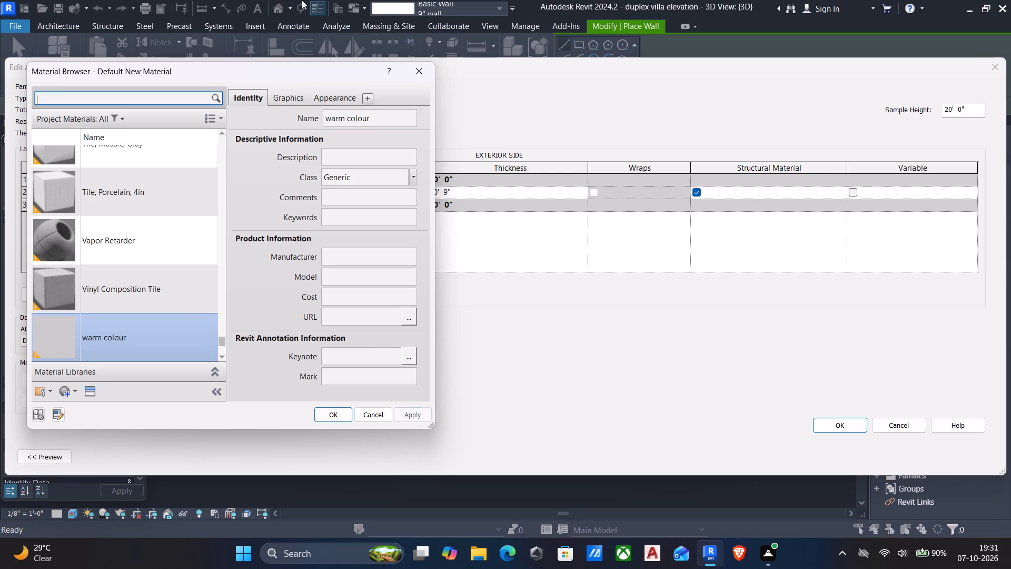
Give the warm colour material the warm ivory colour image, apply it to the 9" wall type and leave the Wall tool.
left_click(328, 93)
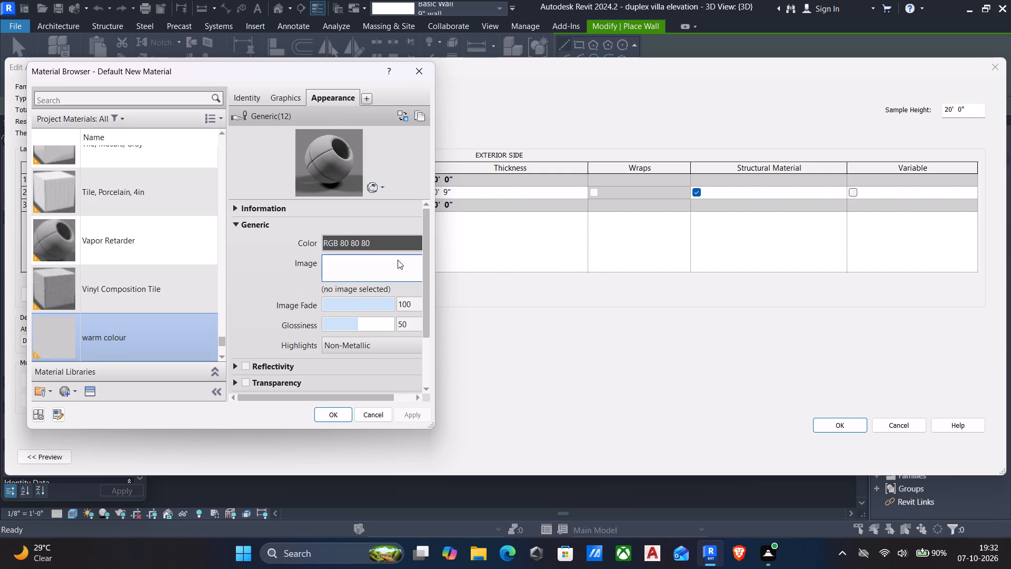
left_click(397, 260)
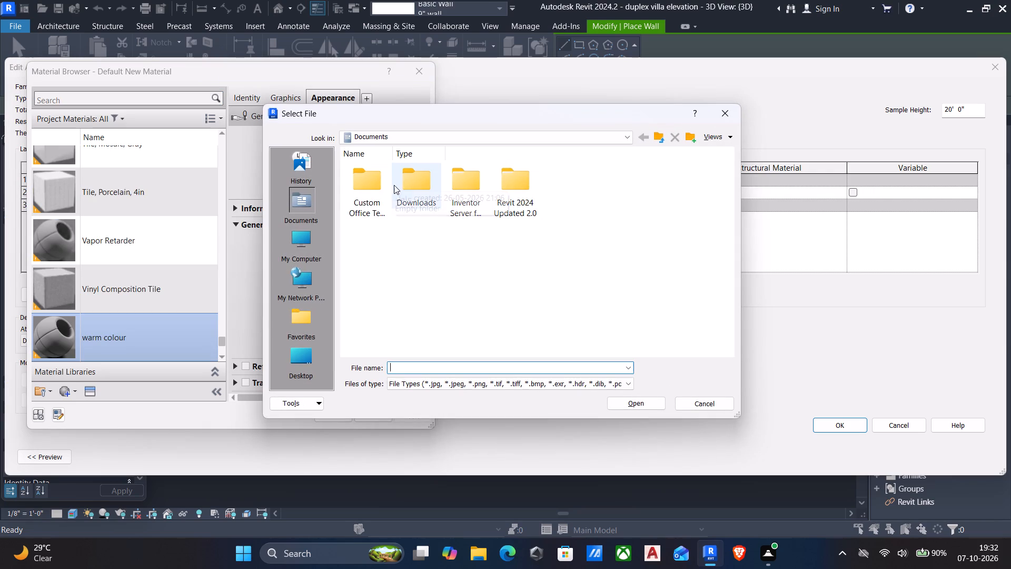
left_click(655, 144)
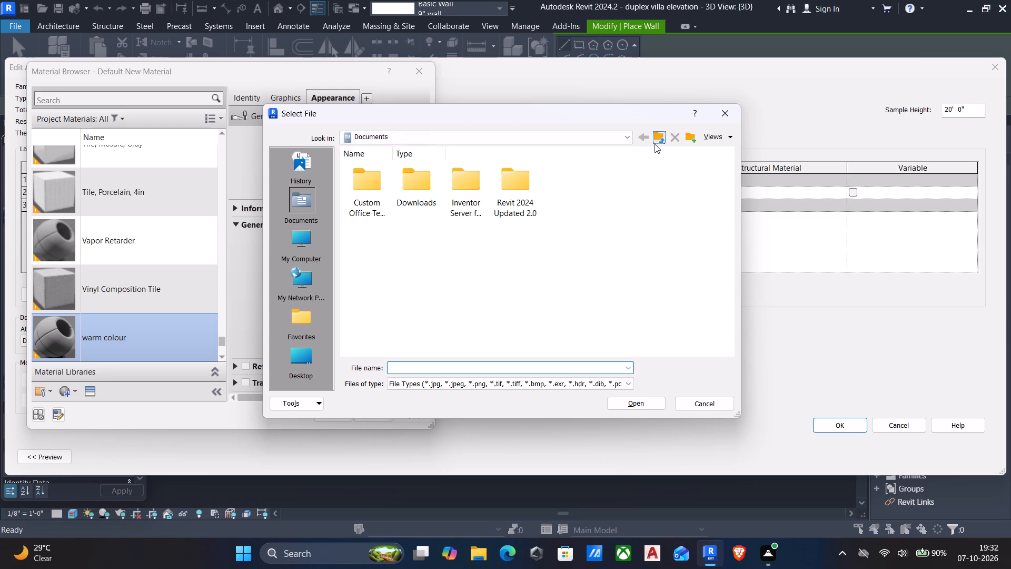
triple_click(567, 178)
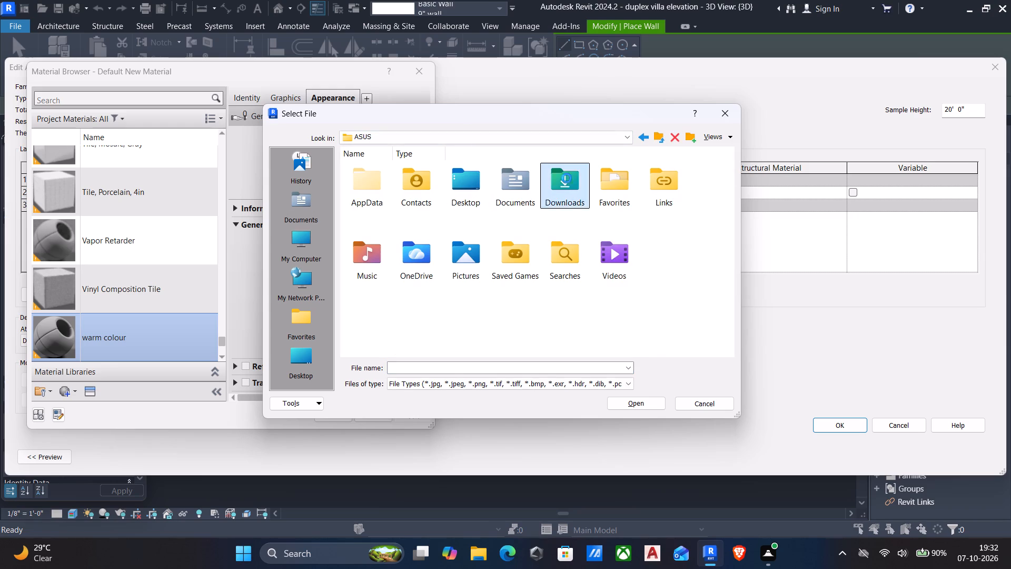
double_click(363, 183)
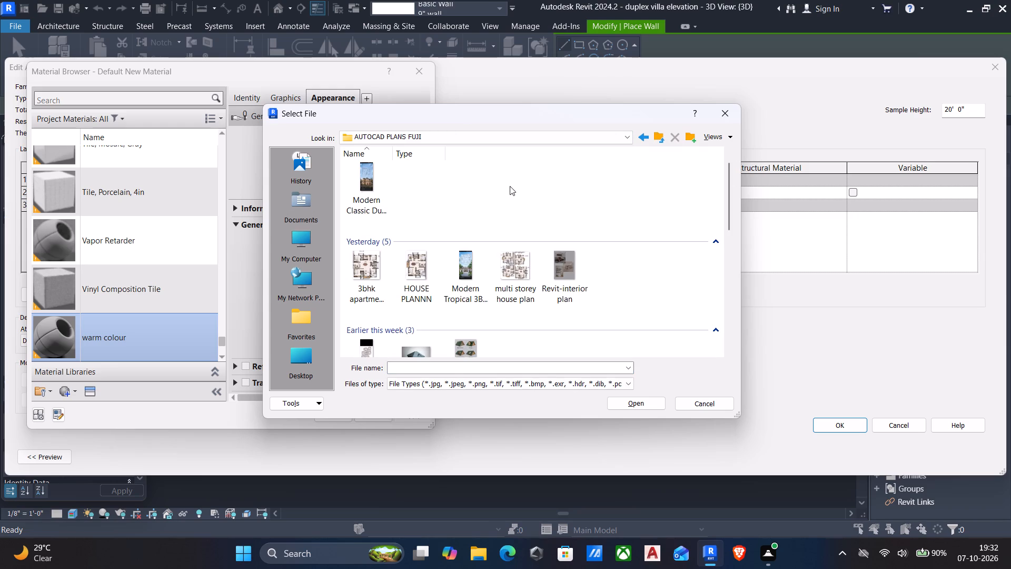
scroll(508, 281, "down", 3)
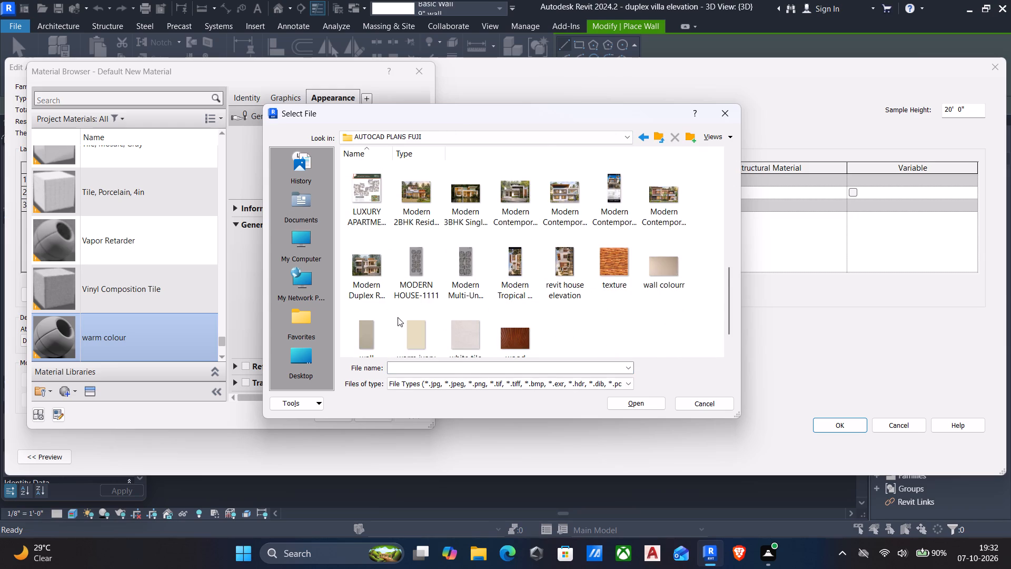
scroll(398, 321, "down", 1)
left_click(411, 302)
left_click(633, 400)
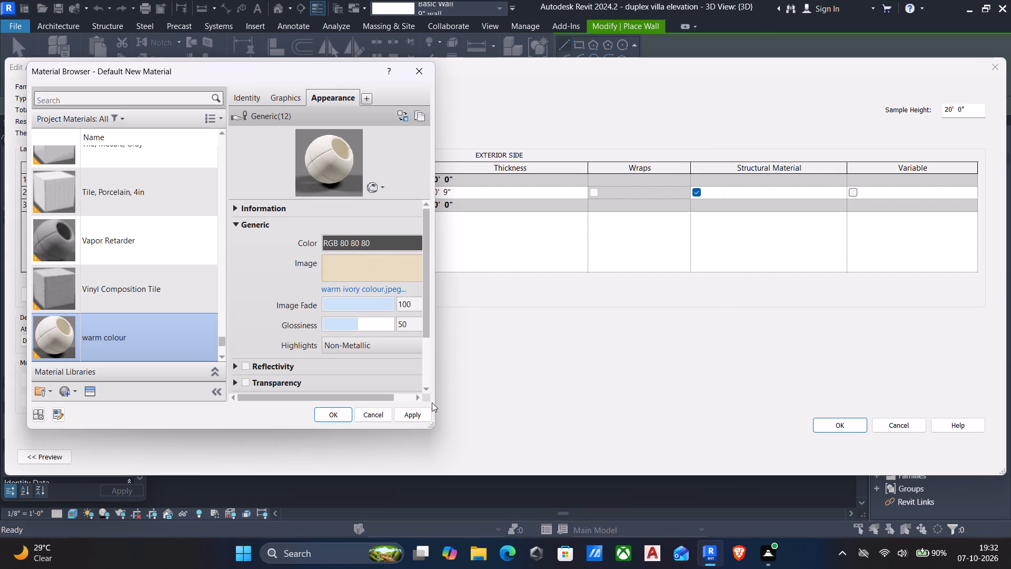
left_click(418, 414)
left_click(342, 407)
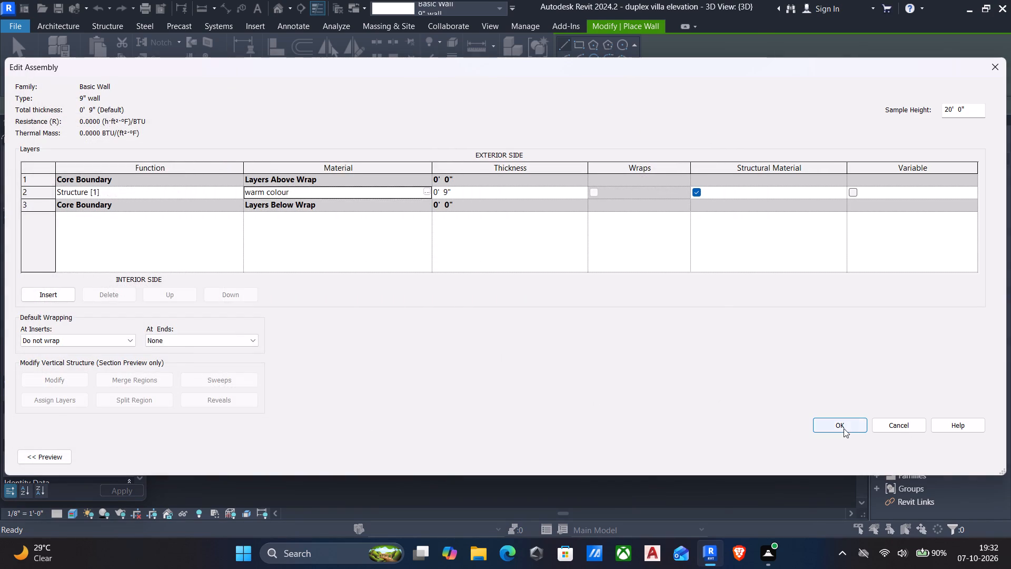
left_click(844, 428)
left_click(964, 455)
left_click(841, 458)
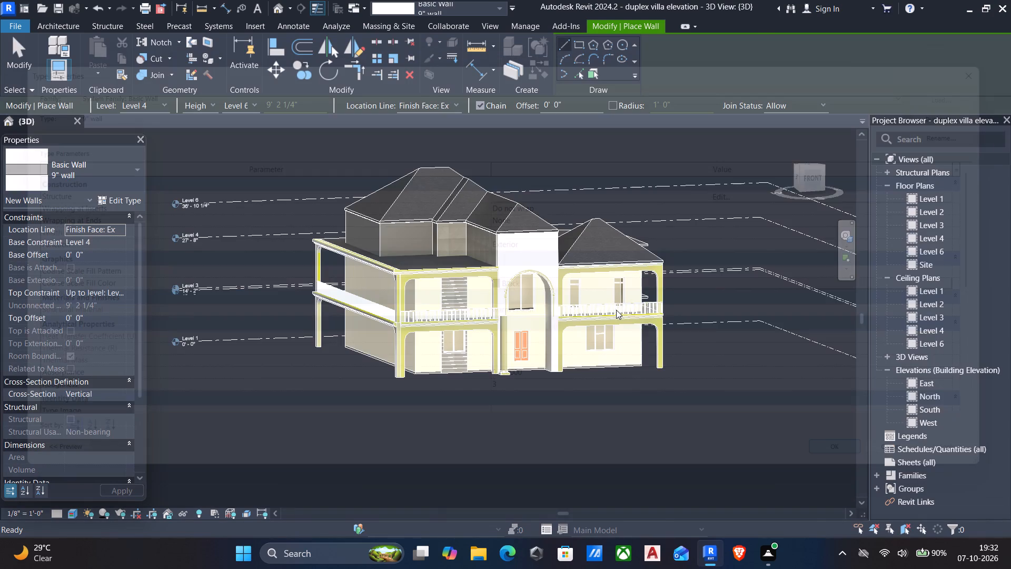
key("Escape")
Examine the villa's walls and front facade with the new wall materials from several angles.
scroll(603, 355, "down", 3)
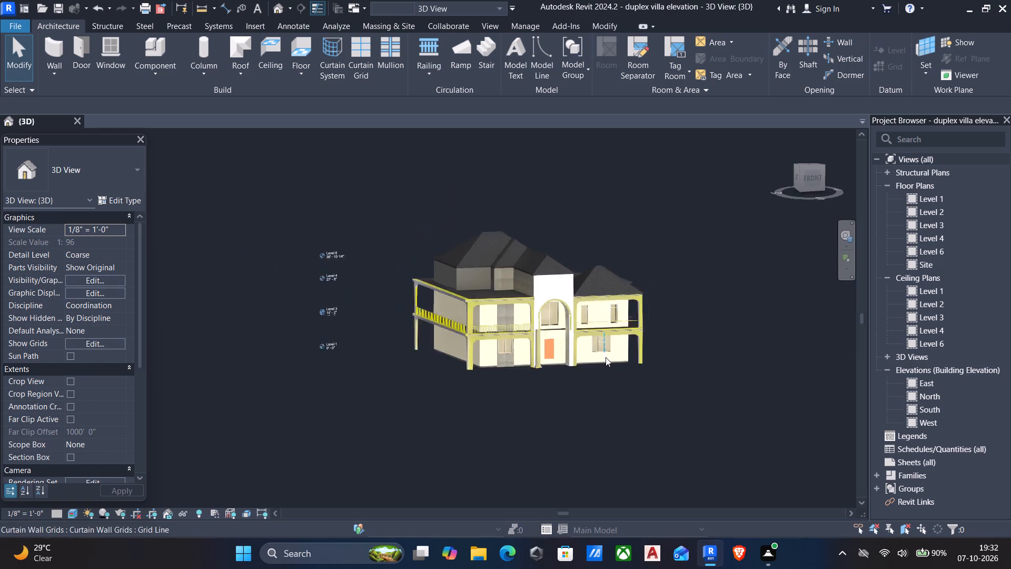
scroll(606, 357, "down", 3)
middle_click_drag(603, 360, 567, 354, "shift")
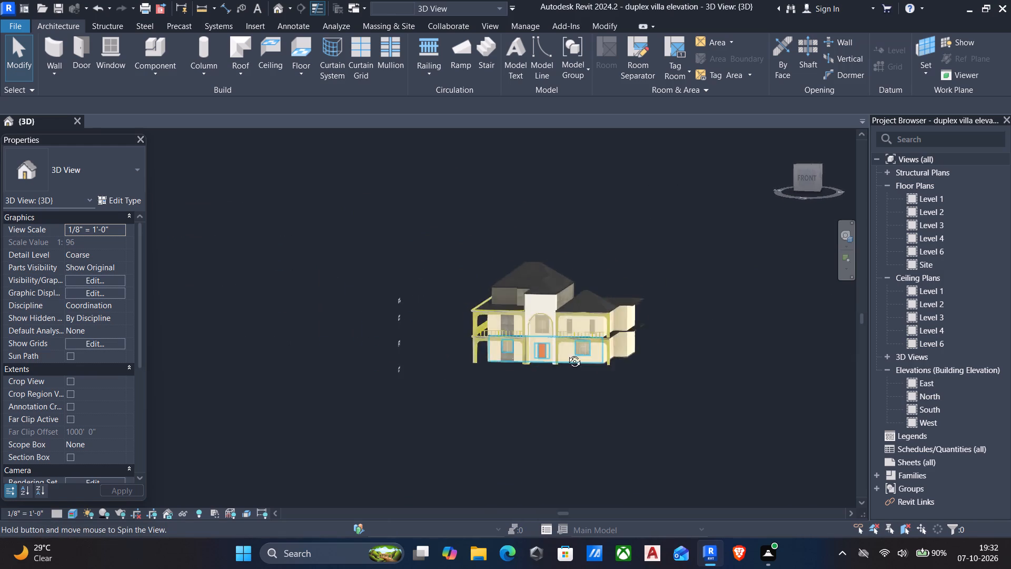
middle_click_drag(567, 354, 659, 348, "shift")
scroll(659, 348, "up", 7, "shift")
scroll(384, 303, "up", 5)
scroll(447, 355, "down", 2)
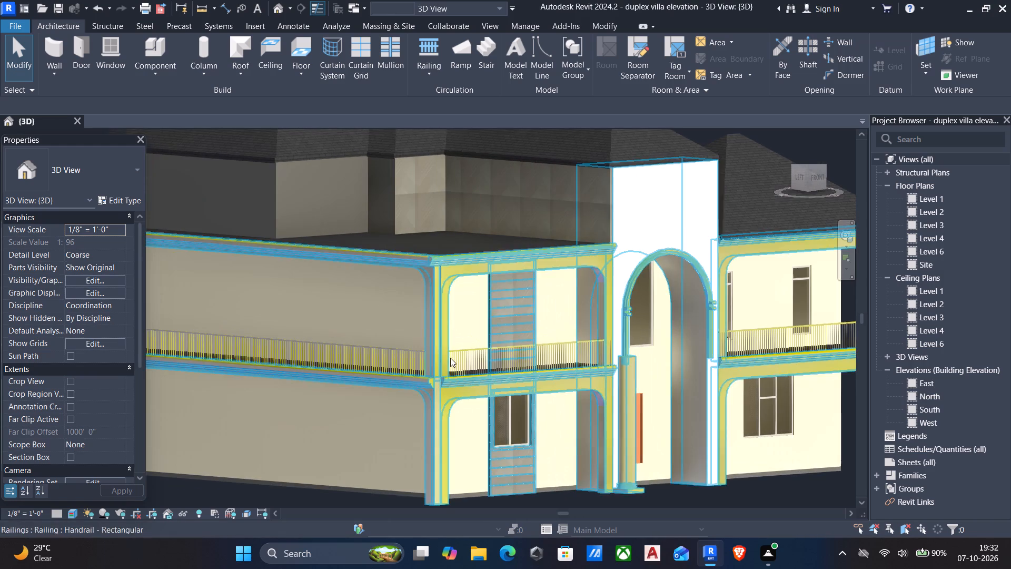
middle_click_drag(453, 357, 426, 356)
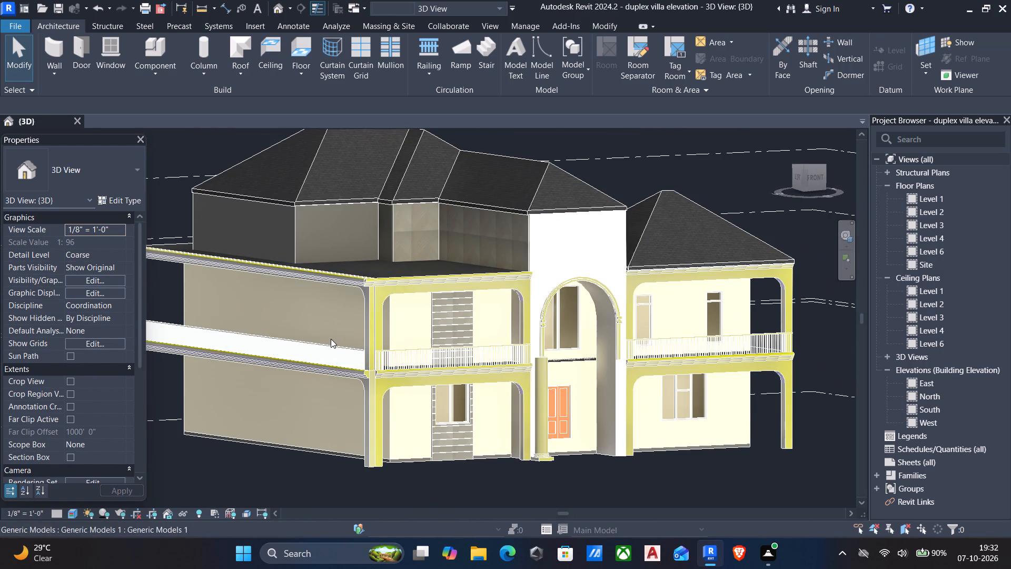
Review the type properties of the Handrail - Rectangular railing on the villa's side balcony, then close them.
left_click_drag(328, 344, 313, 351)
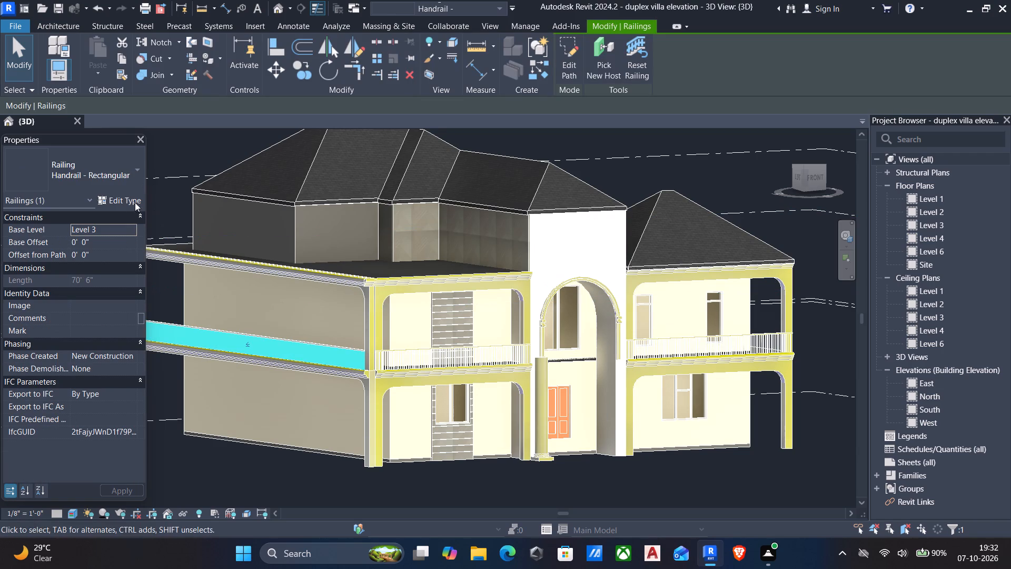
left_click(121, 195)
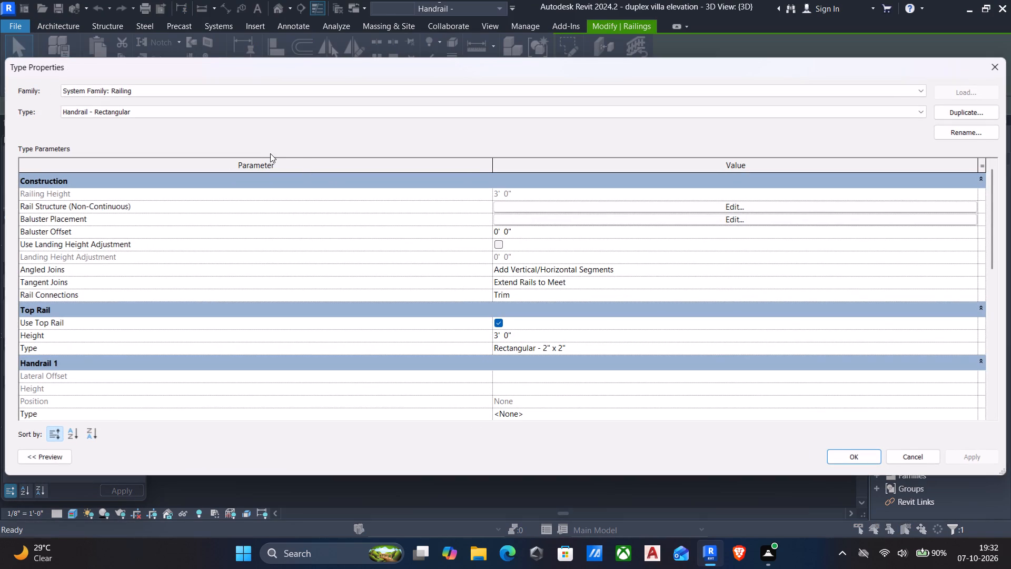
scroll(364, 277, "down", 5)
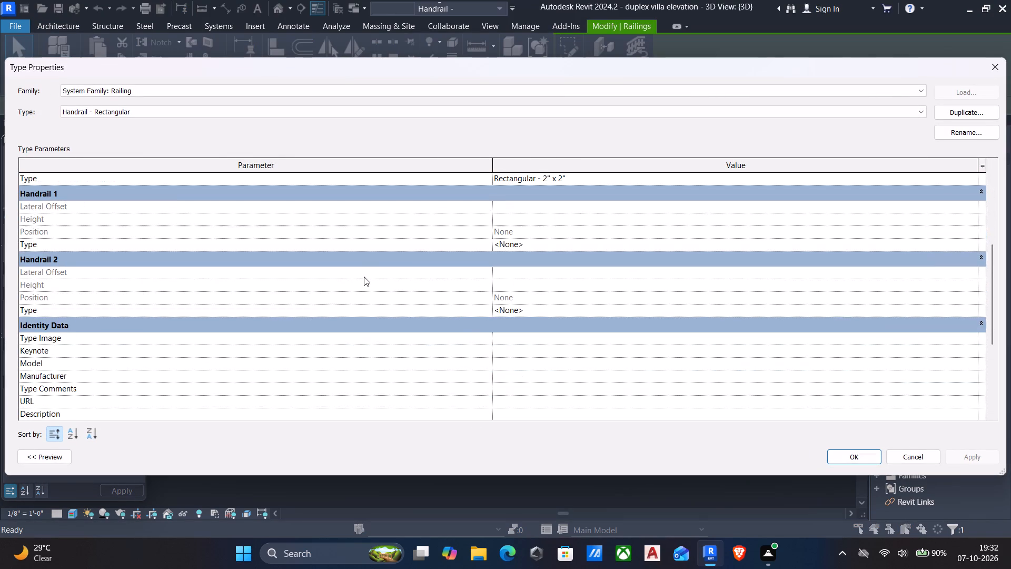
scroll(552, 327, "up", 5)
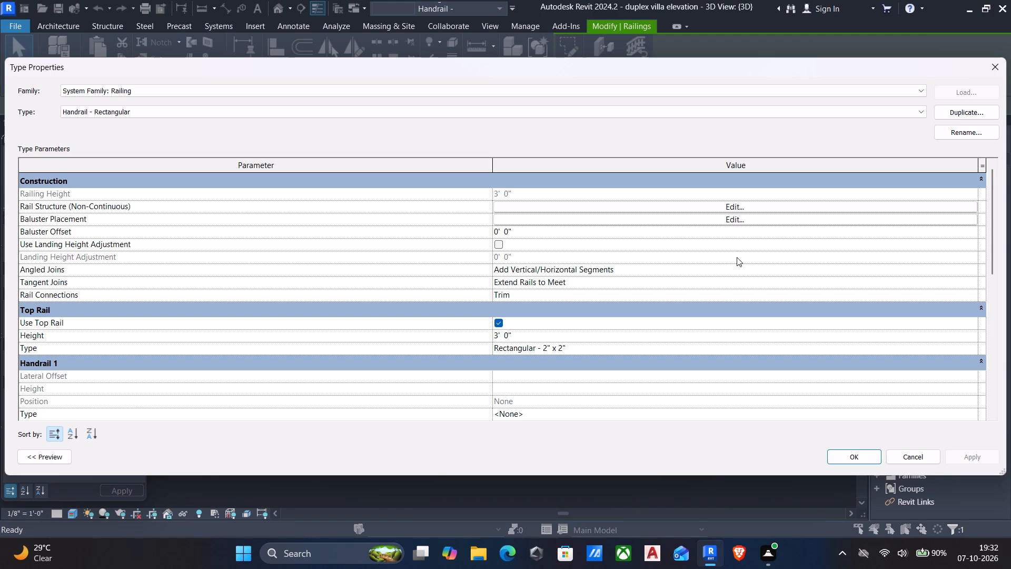
left_click(987, 59)
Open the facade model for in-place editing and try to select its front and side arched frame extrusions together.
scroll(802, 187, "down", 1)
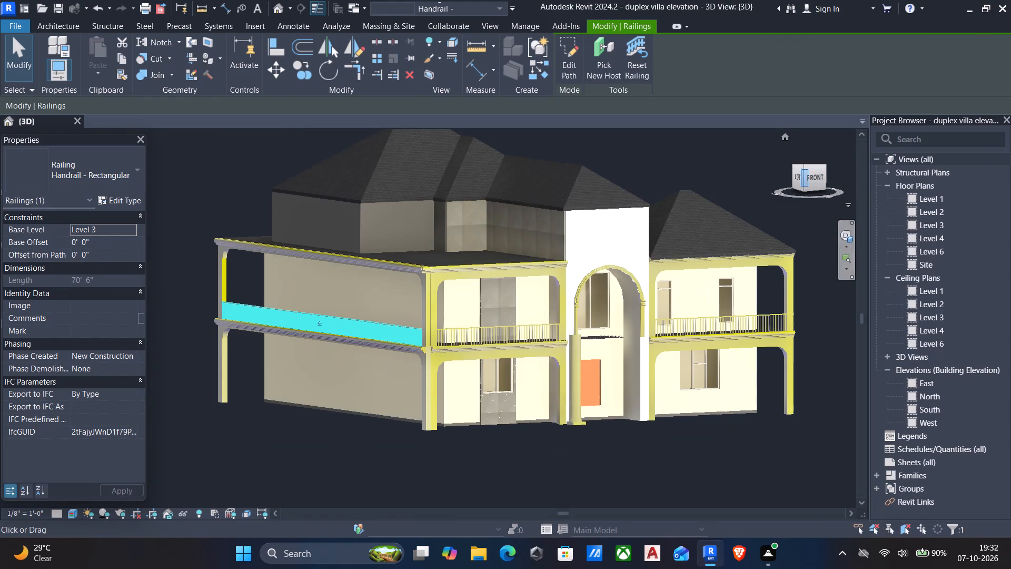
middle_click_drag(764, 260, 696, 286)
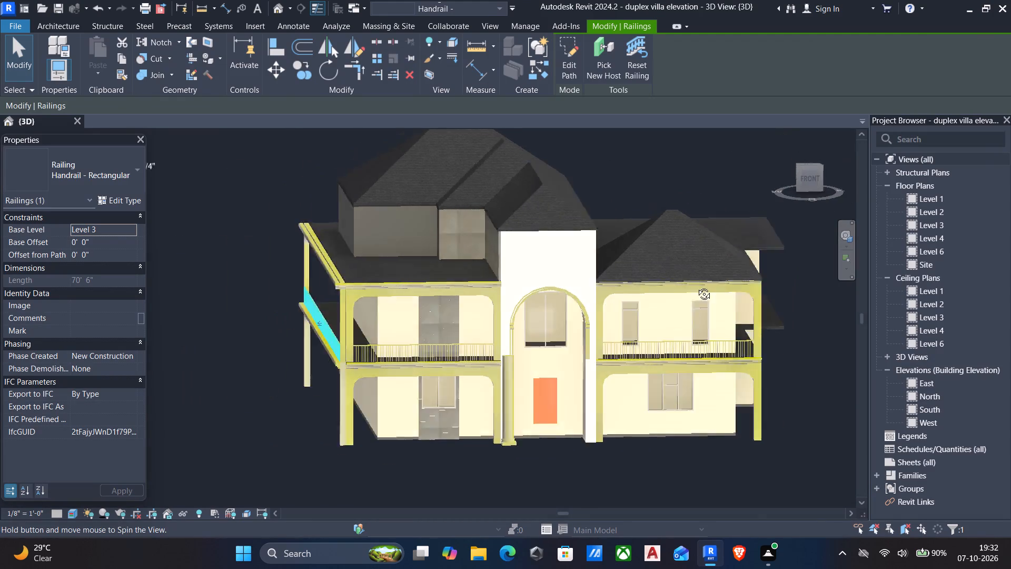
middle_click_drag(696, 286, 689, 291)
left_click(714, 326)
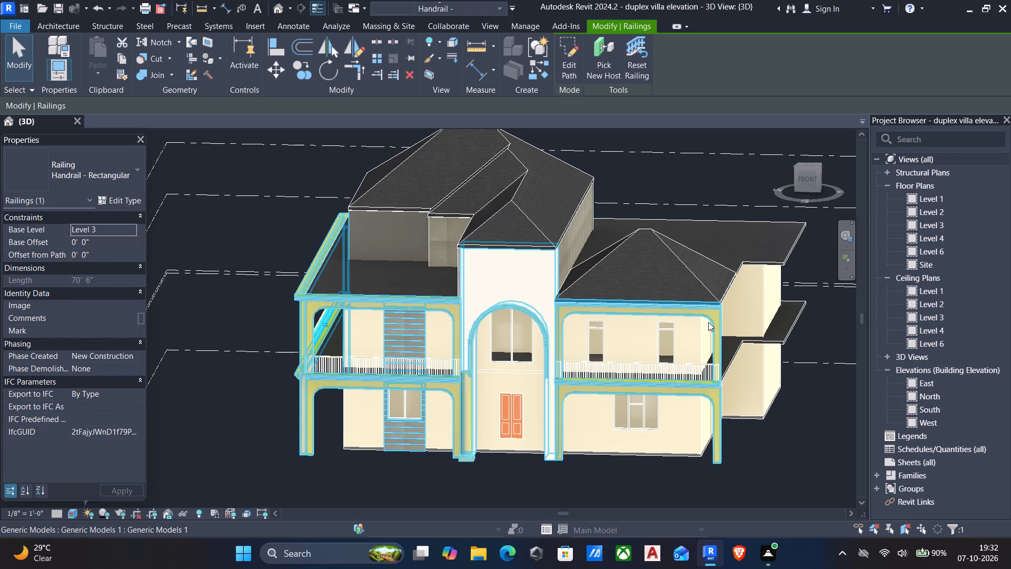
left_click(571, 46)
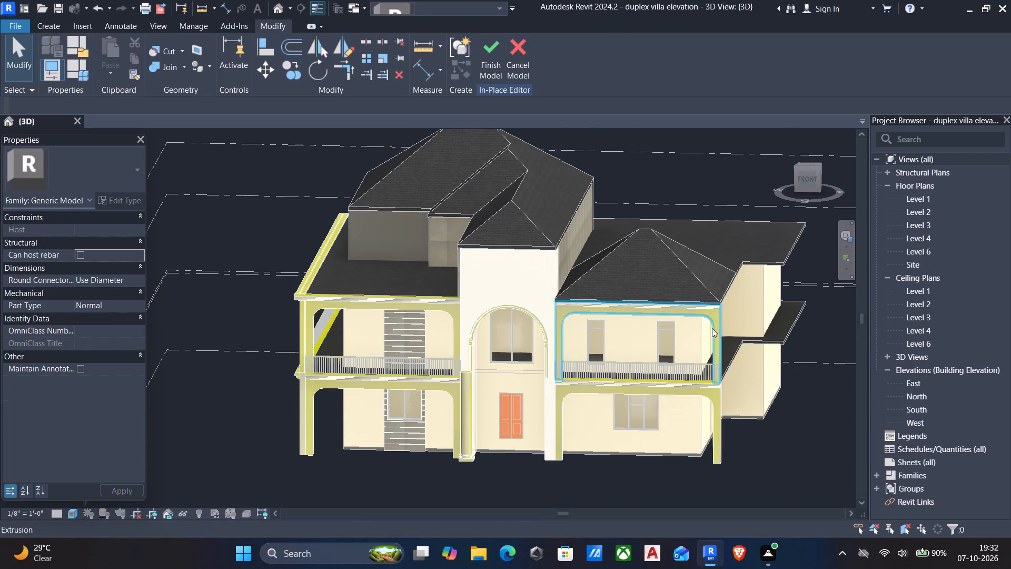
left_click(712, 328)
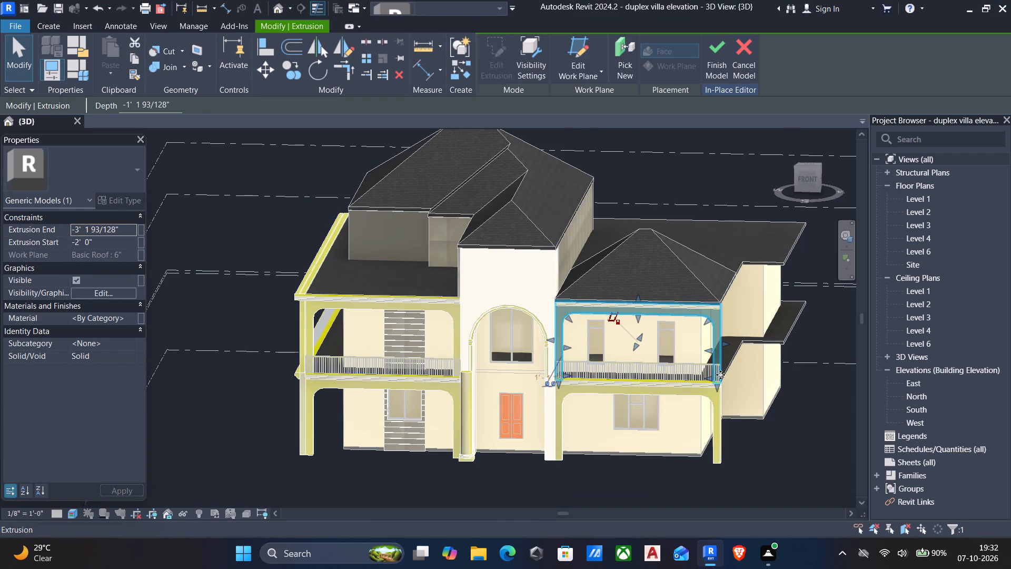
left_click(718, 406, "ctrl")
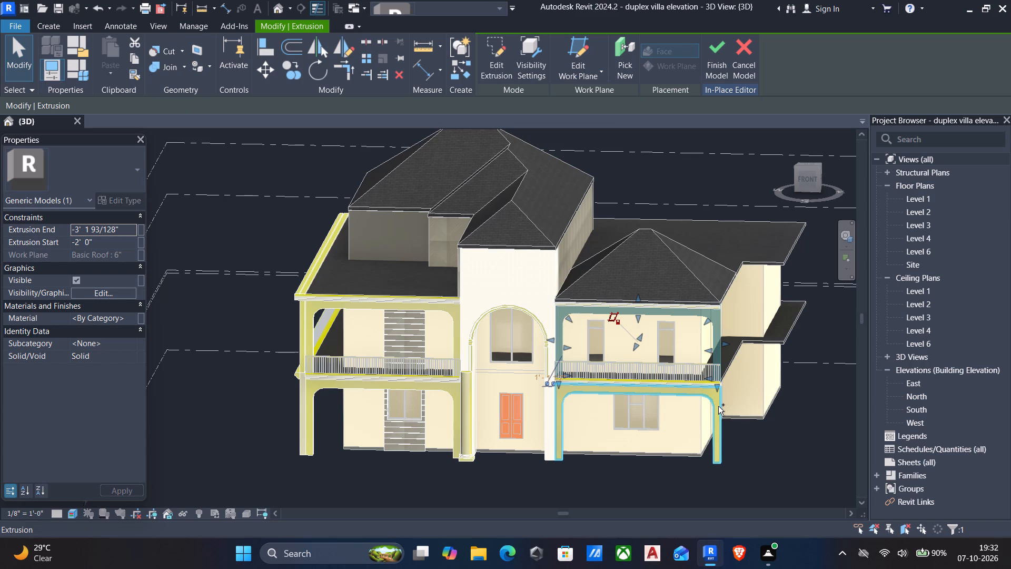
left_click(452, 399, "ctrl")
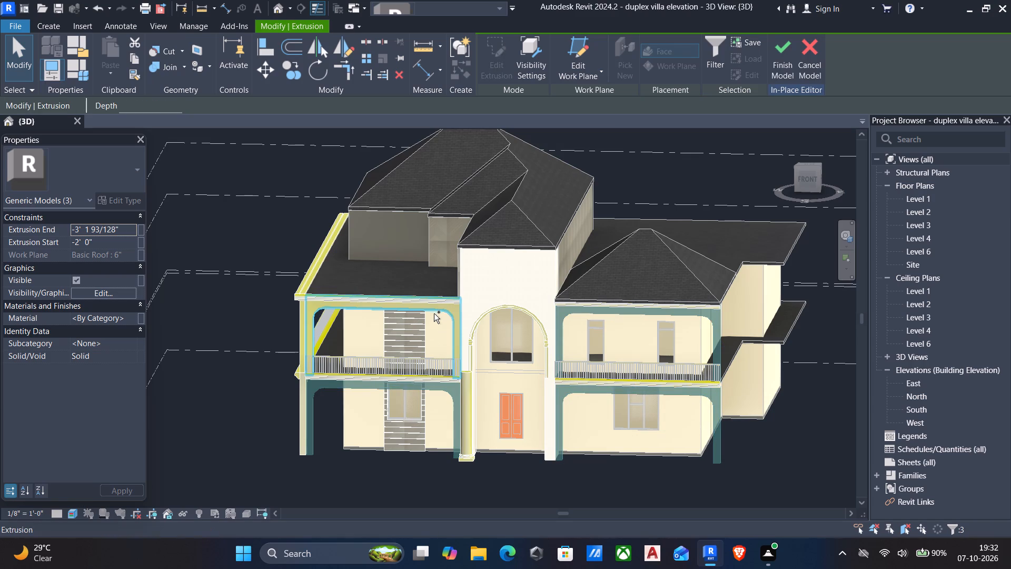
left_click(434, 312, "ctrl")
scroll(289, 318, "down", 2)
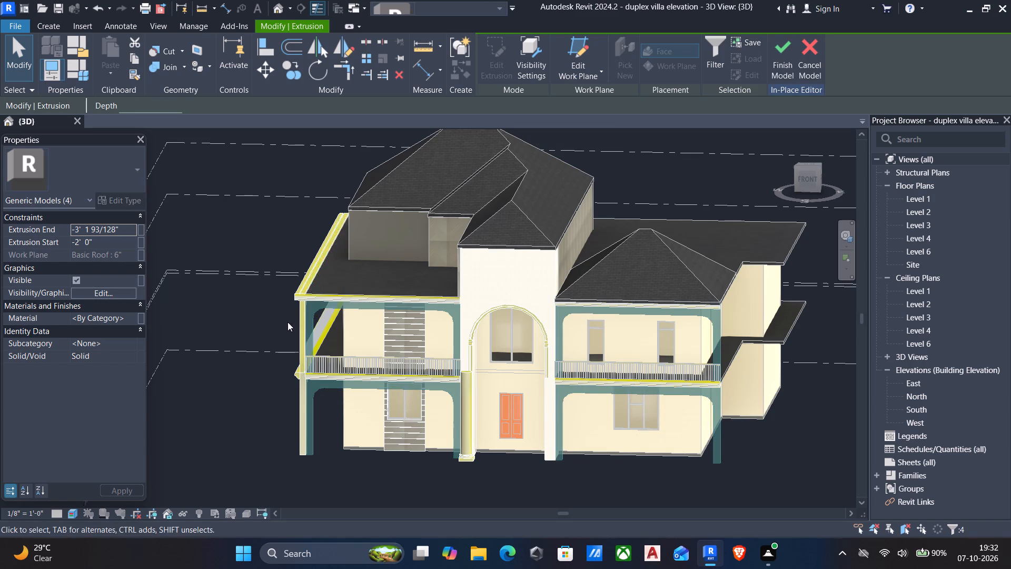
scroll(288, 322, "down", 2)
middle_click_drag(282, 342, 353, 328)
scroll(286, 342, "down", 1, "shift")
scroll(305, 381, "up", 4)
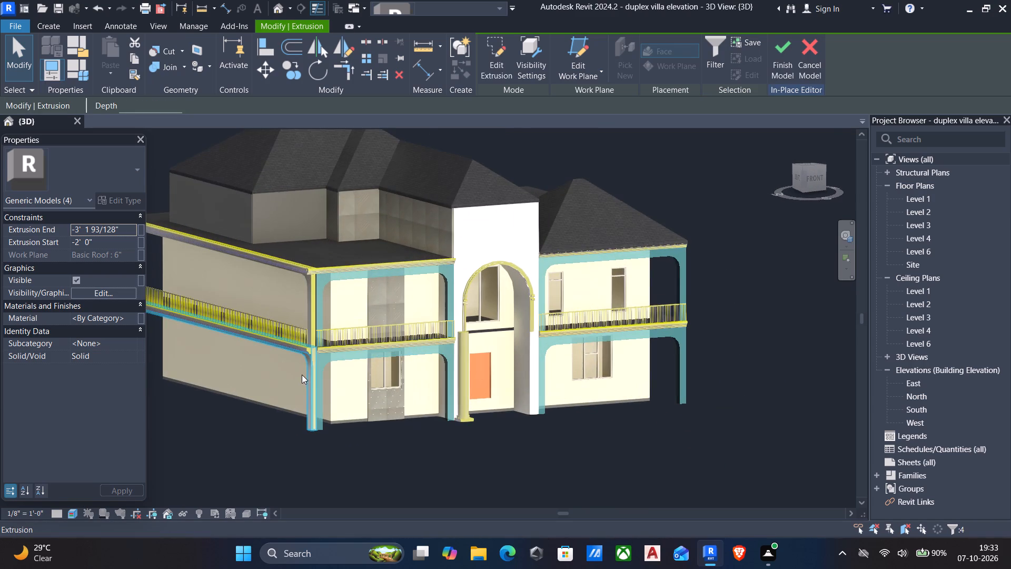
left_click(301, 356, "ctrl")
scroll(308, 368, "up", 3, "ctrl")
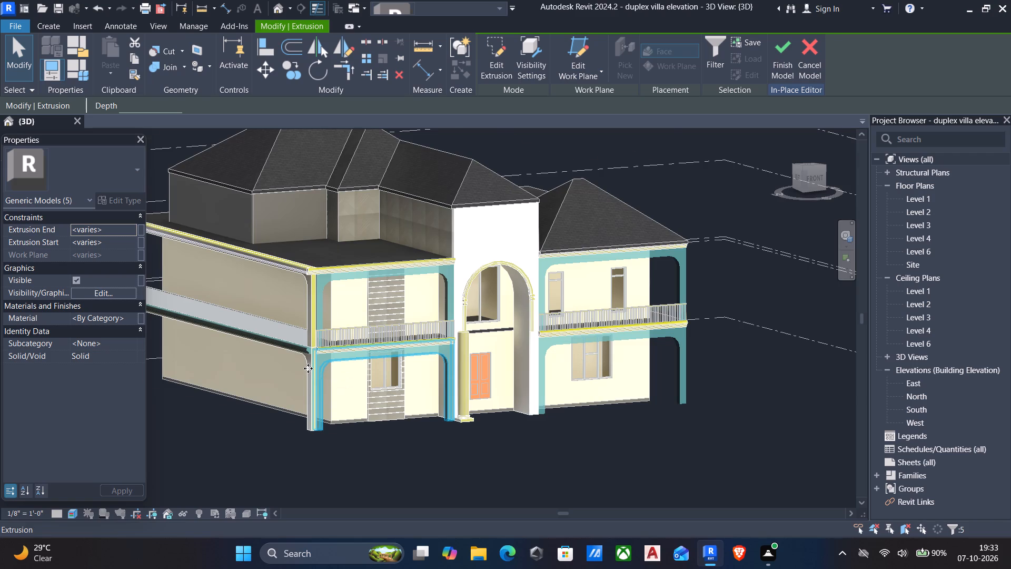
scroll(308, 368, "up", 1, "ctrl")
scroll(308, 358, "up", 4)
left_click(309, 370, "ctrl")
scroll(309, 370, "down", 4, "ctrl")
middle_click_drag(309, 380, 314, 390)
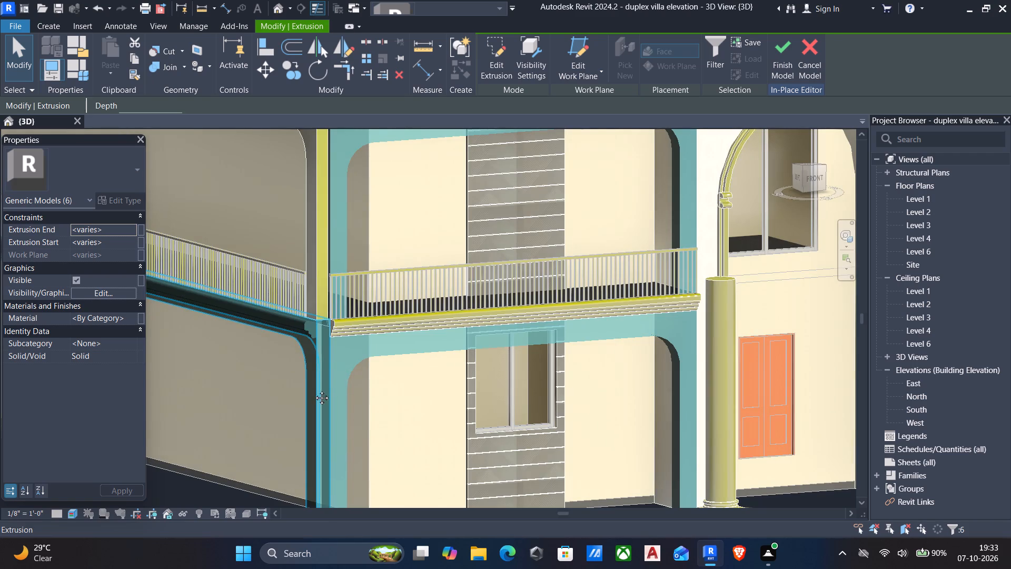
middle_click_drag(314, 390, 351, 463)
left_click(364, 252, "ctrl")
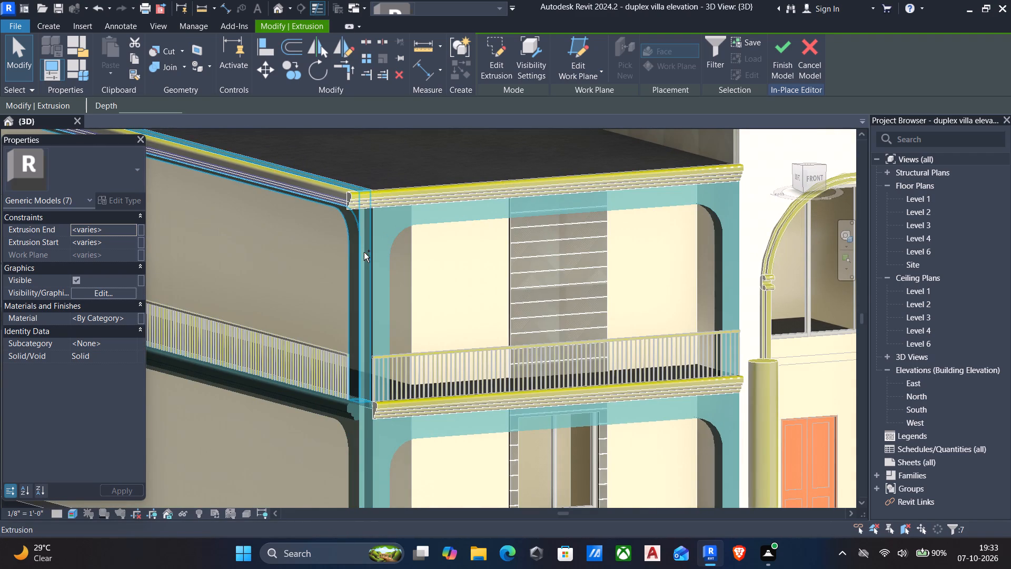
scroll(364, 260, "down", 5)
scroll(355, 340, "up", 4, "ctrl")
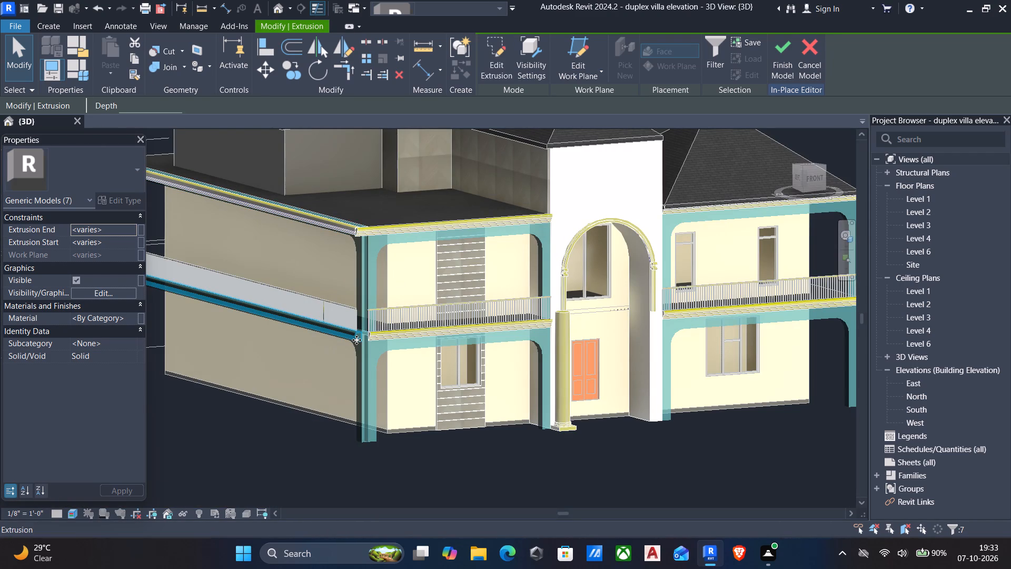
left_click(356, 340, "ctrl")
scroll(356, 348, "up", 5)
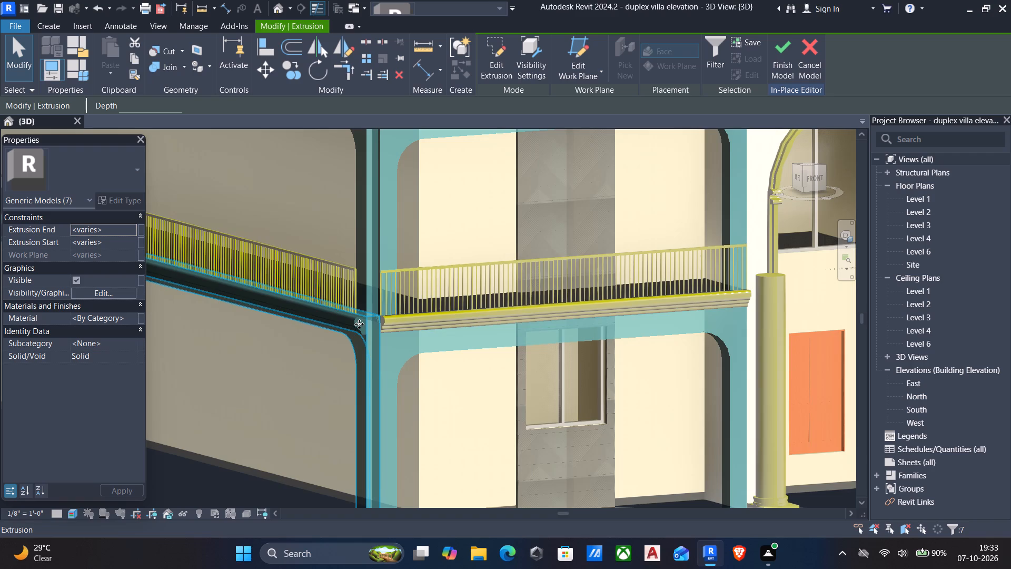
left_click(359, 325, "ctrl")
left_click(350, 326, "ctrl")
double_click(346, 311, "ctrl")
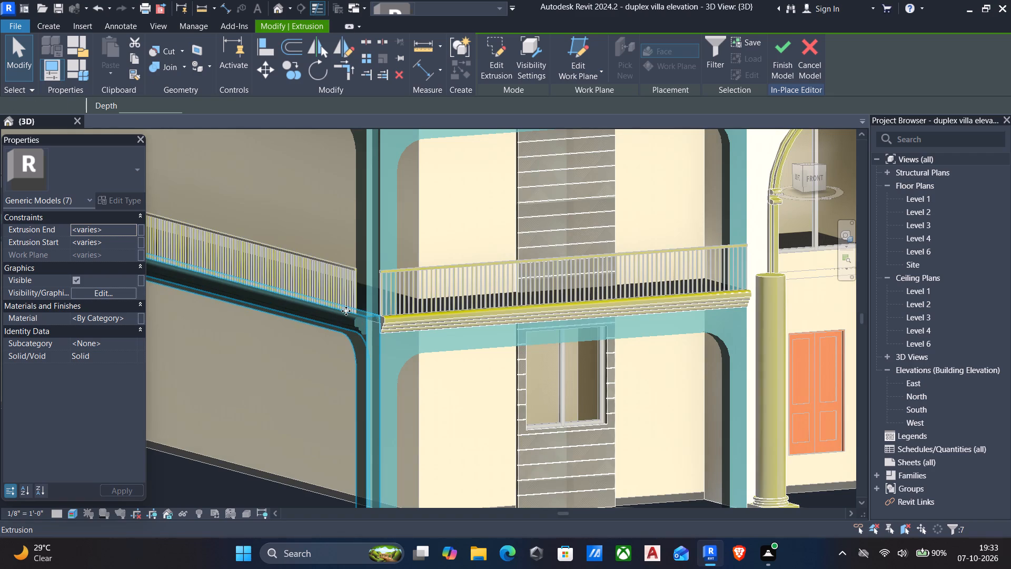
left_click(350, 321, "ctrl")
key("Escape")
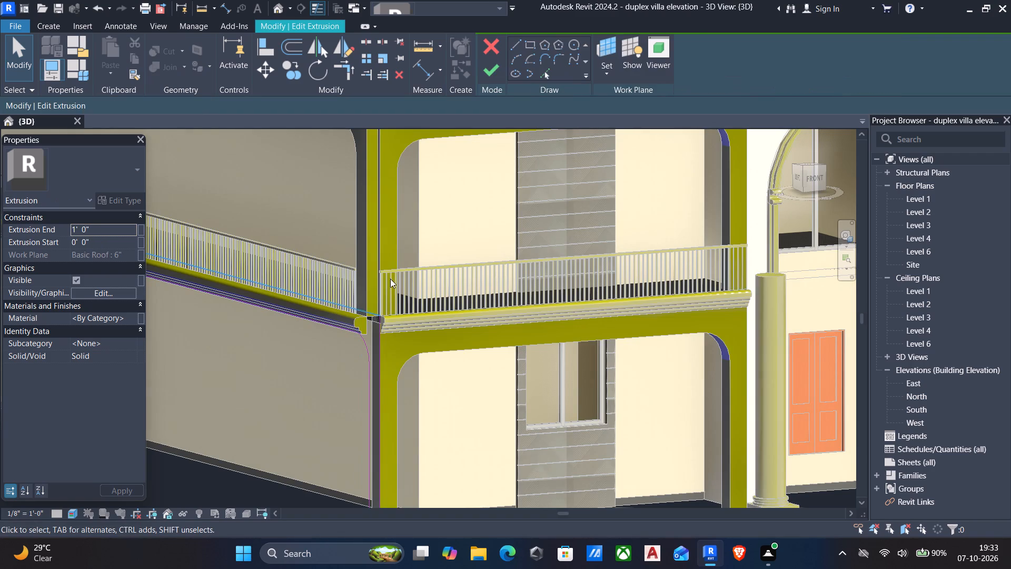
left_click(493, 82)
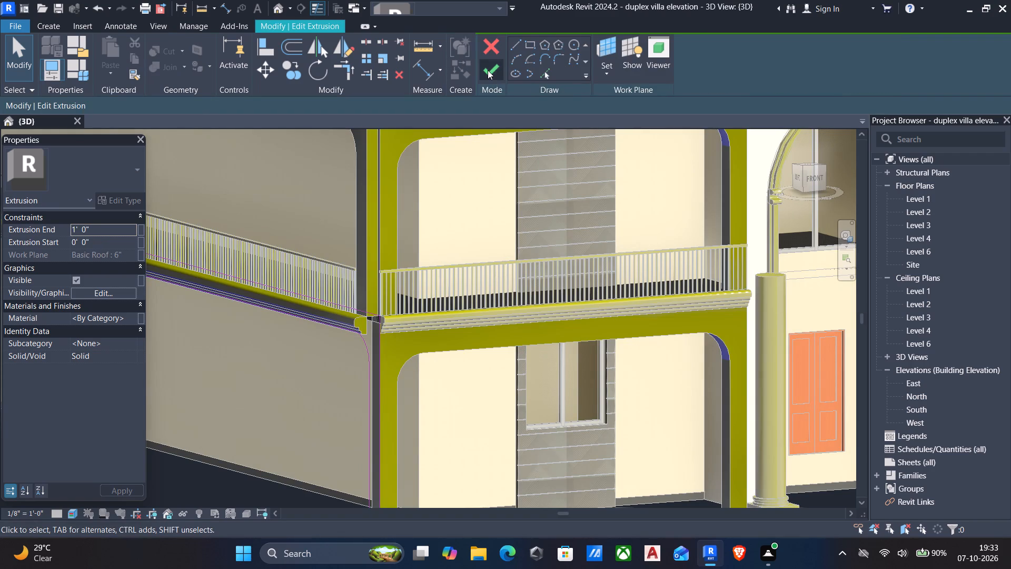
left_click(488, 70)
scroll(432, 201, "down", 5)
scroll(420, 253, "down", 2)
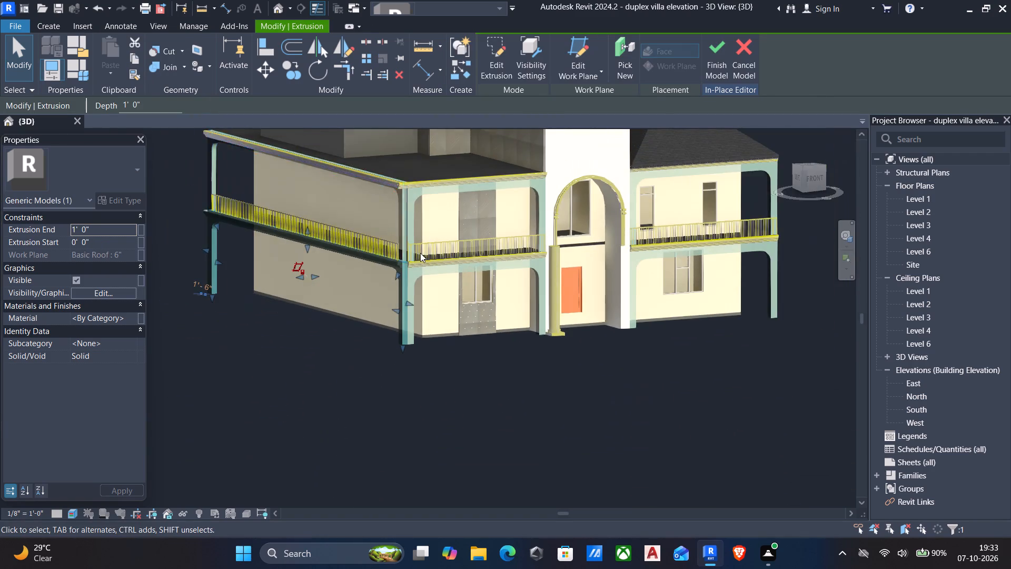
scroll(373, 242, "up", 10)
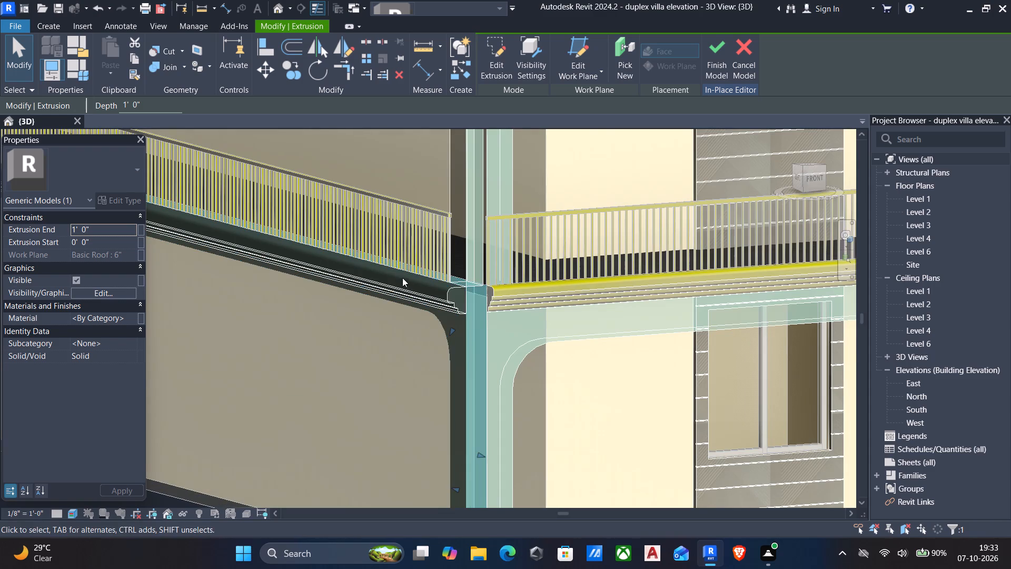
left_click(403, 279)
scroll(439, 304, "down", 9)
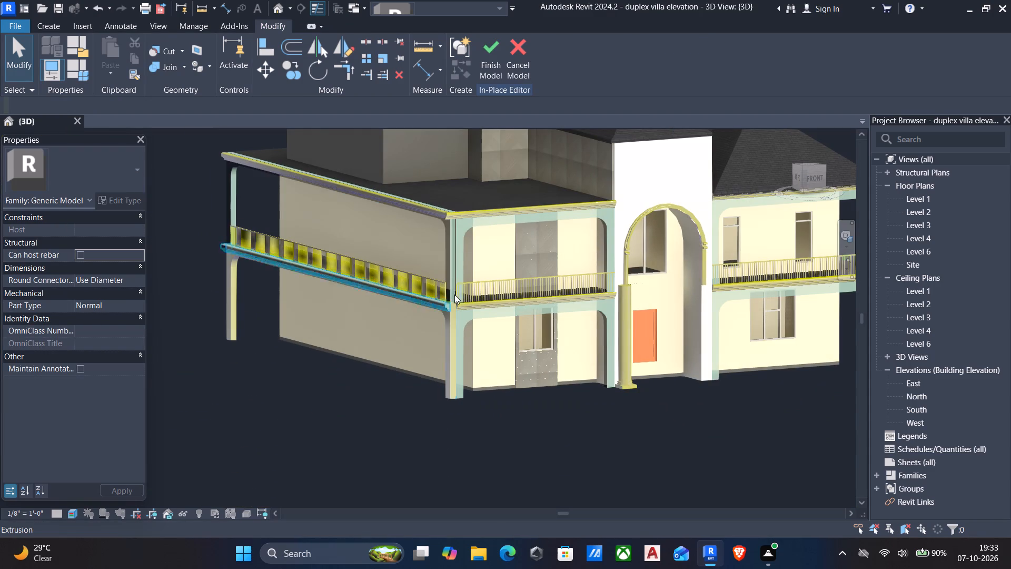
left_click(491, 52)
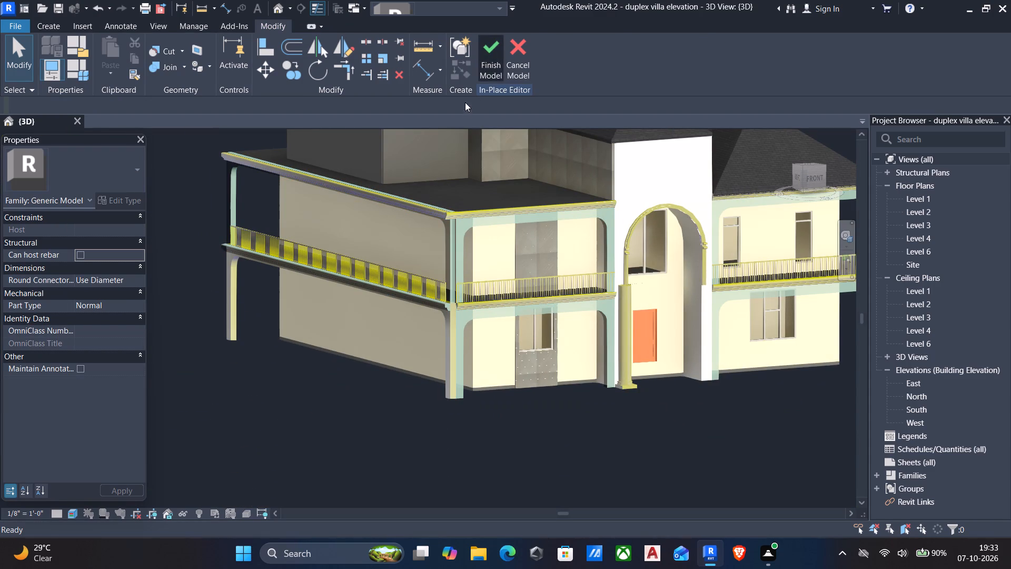
Edit the facade model in place and assign the warm colour material to the six front and side arched frame extrusions.
left_click(458, 321)
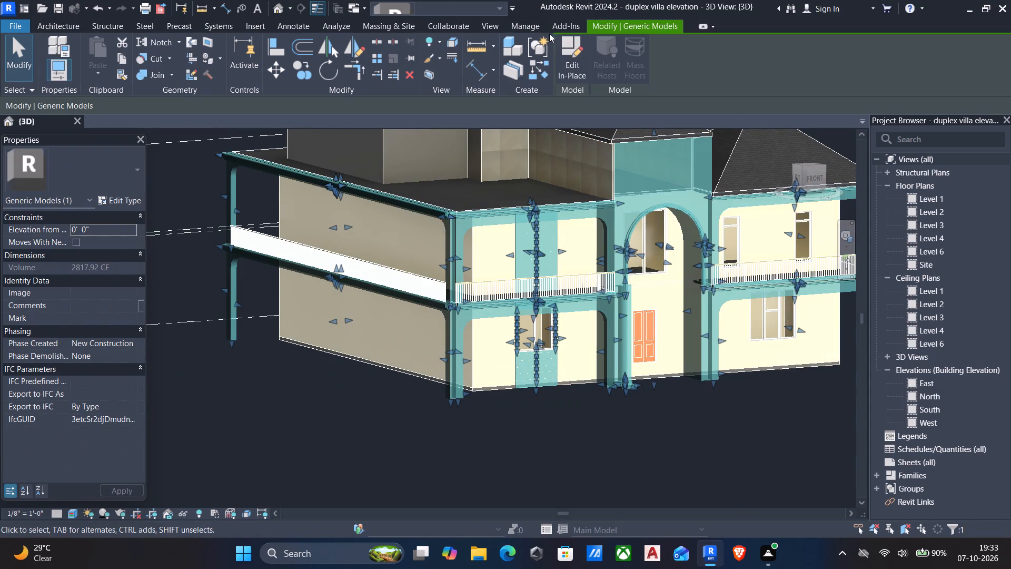
left_click(570, 48)
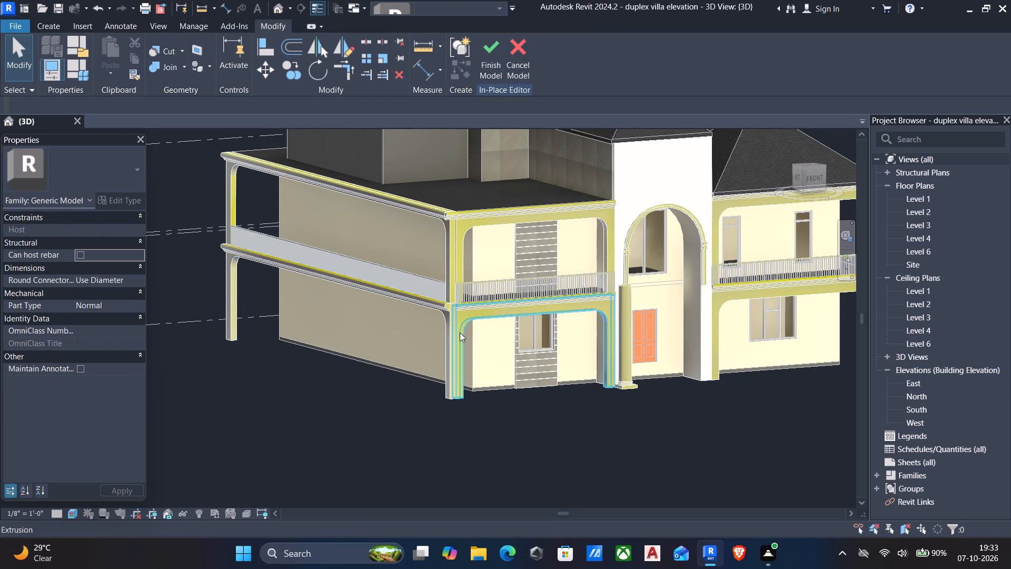
left_click(447, 246)
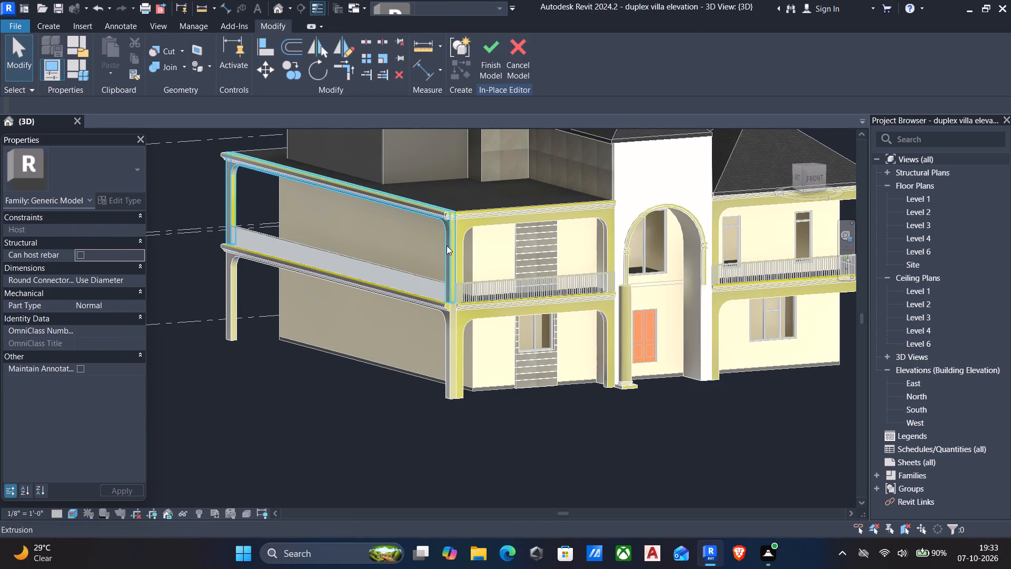
left_click(443, 354, "ctrl")
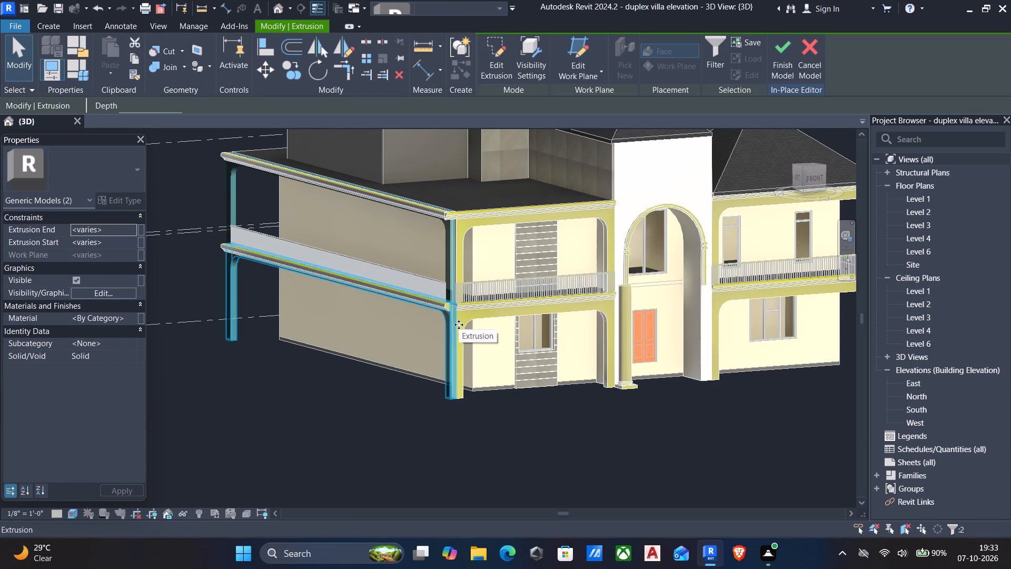
left_click(466, 325, "ctrl")
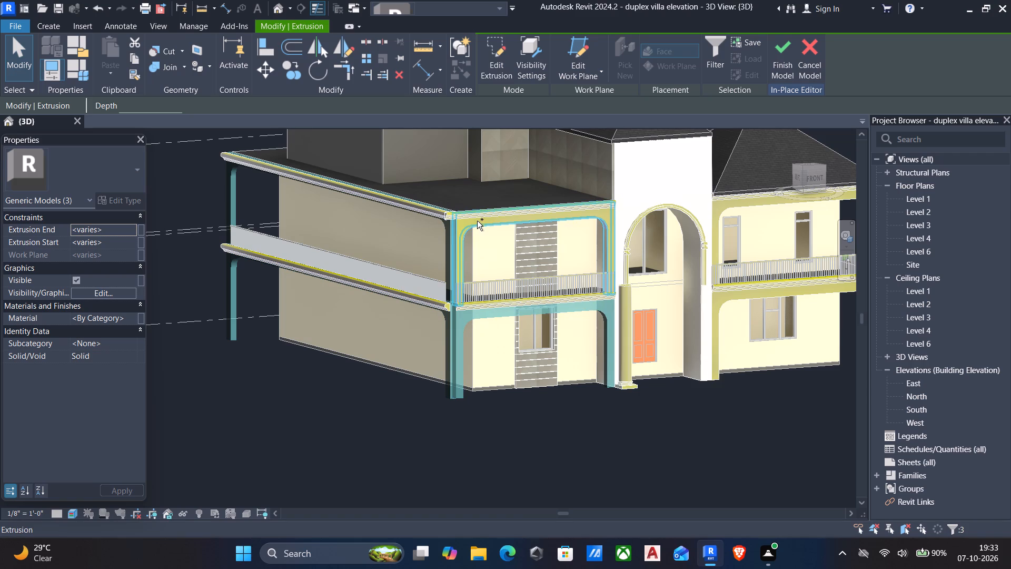
left_click(477, 221, "ctrl")
left_click(721, 211, "ctrl")
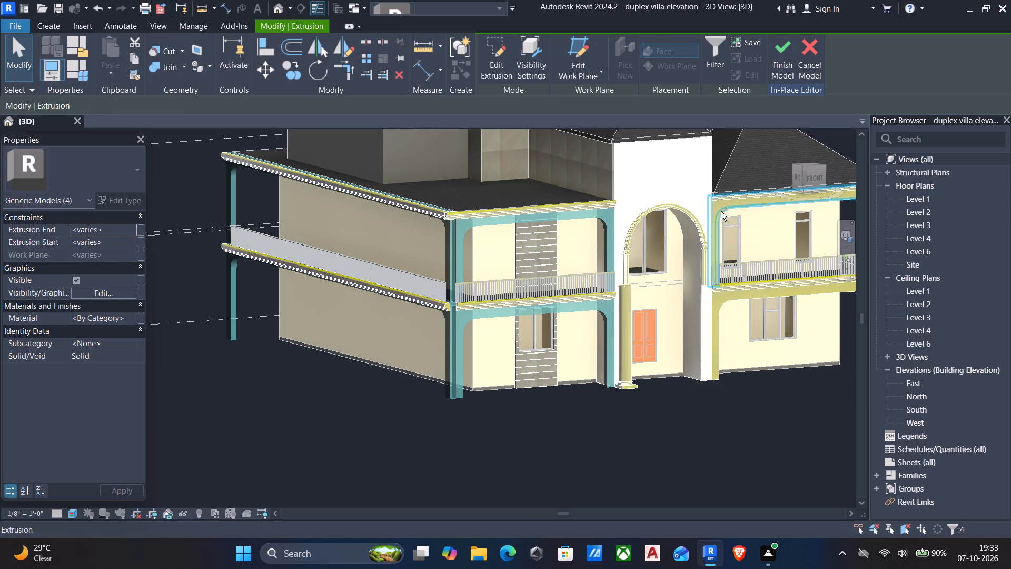
left_click(745, 296, "ctrl")
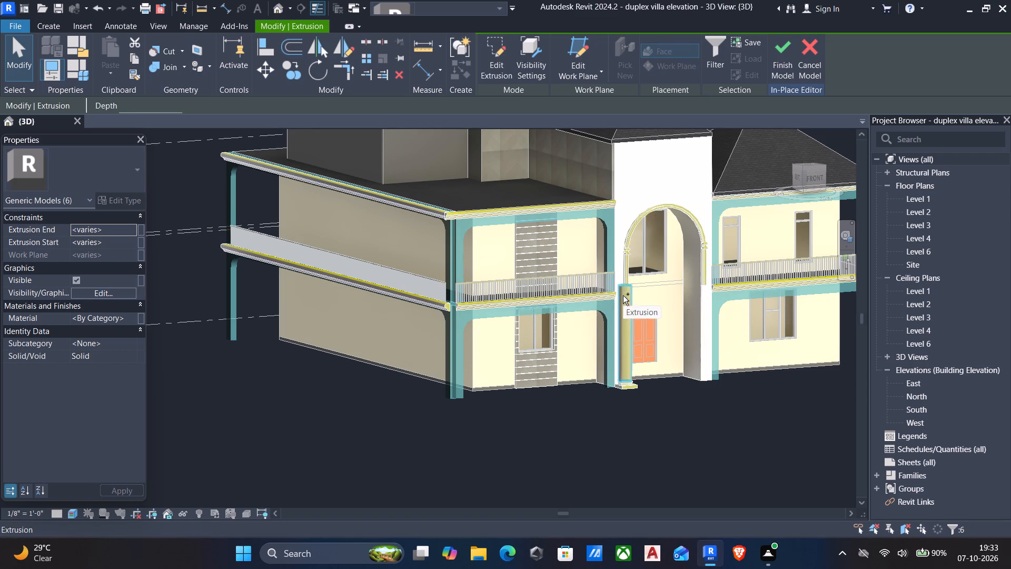
left_click(130, 320)
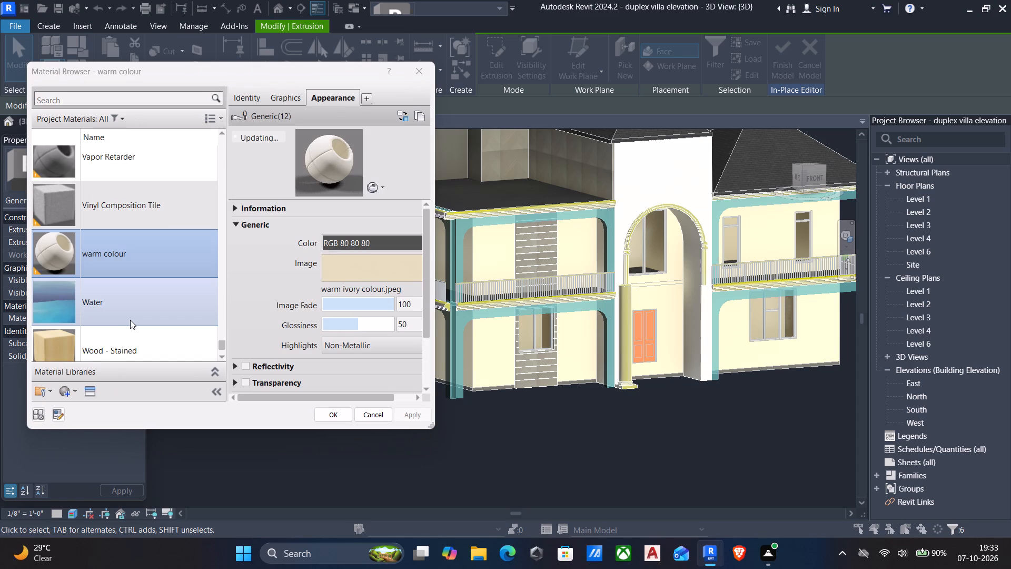
left_click(332, 411)
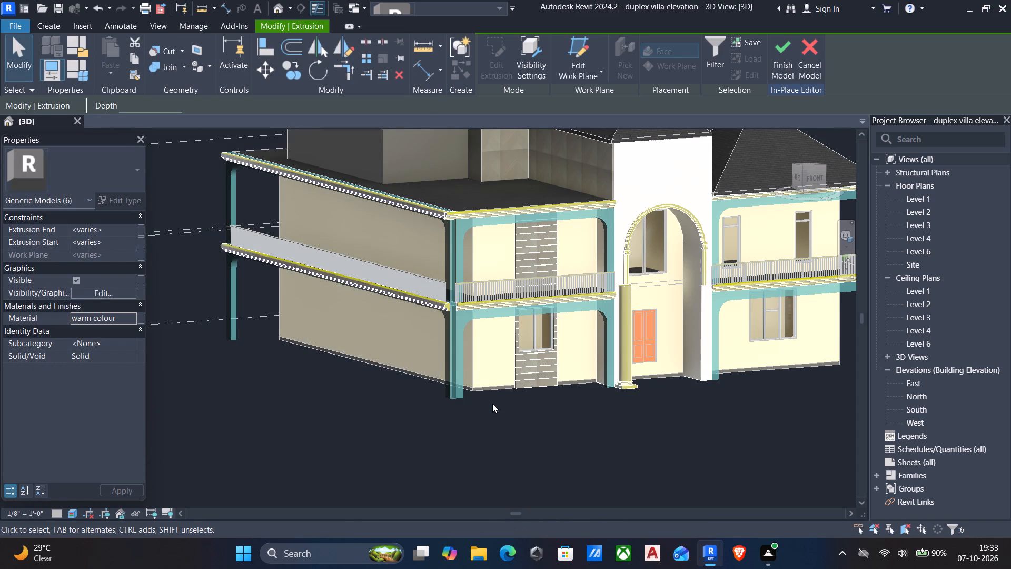
key("Escape")
scroll(492, 404, "down", 5)
middle_click_drag(492, 405, 399, 404, "shift")
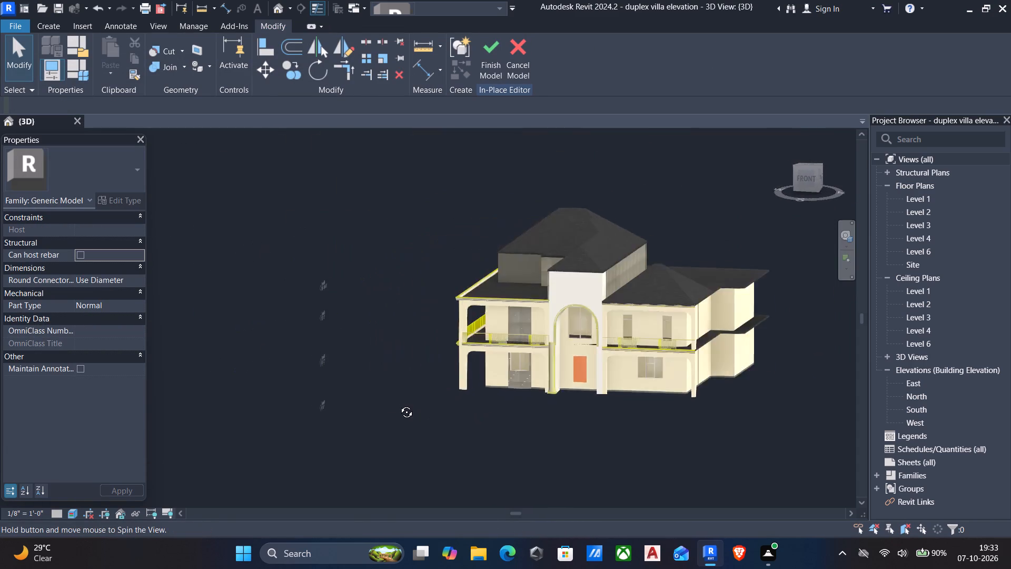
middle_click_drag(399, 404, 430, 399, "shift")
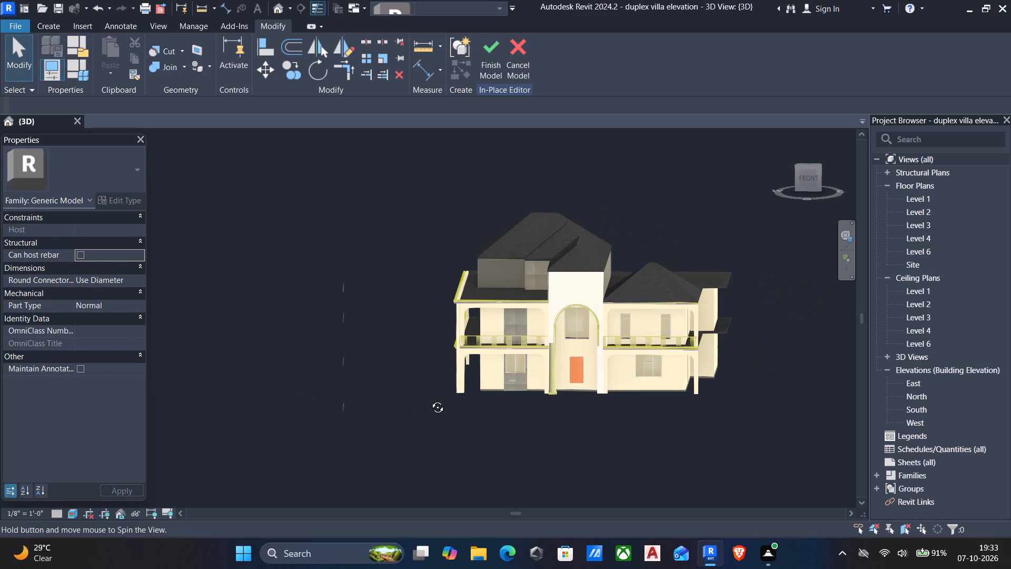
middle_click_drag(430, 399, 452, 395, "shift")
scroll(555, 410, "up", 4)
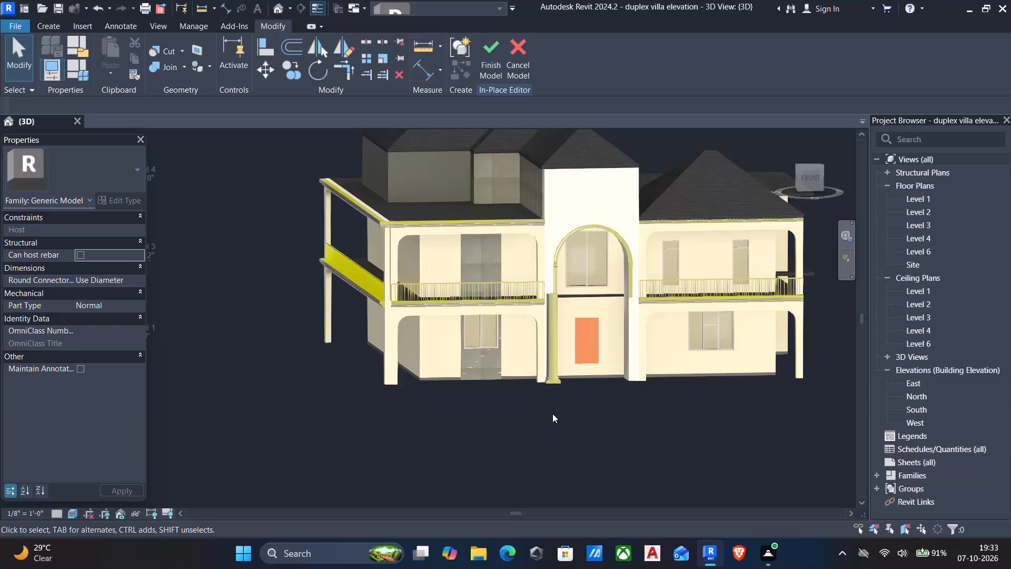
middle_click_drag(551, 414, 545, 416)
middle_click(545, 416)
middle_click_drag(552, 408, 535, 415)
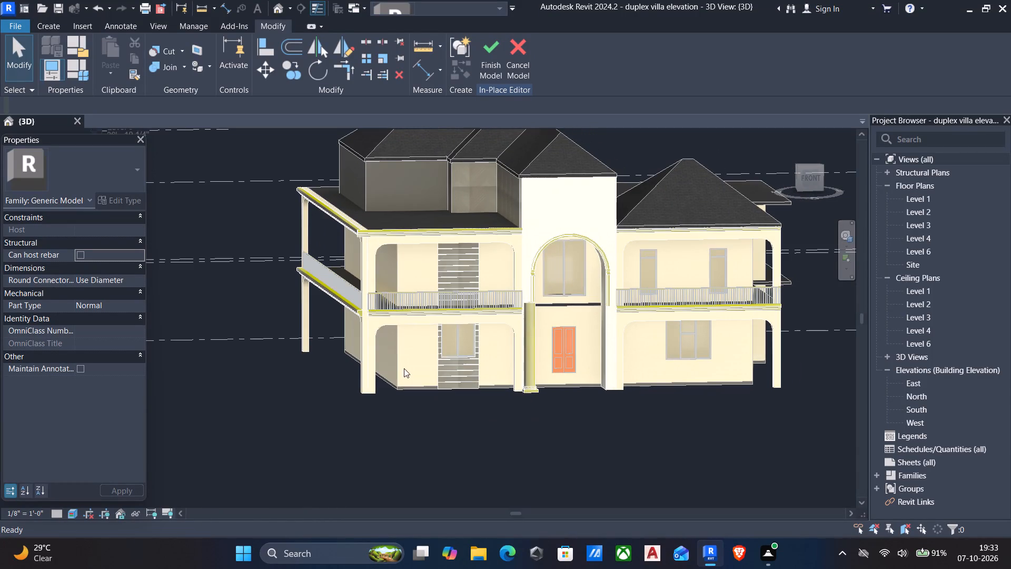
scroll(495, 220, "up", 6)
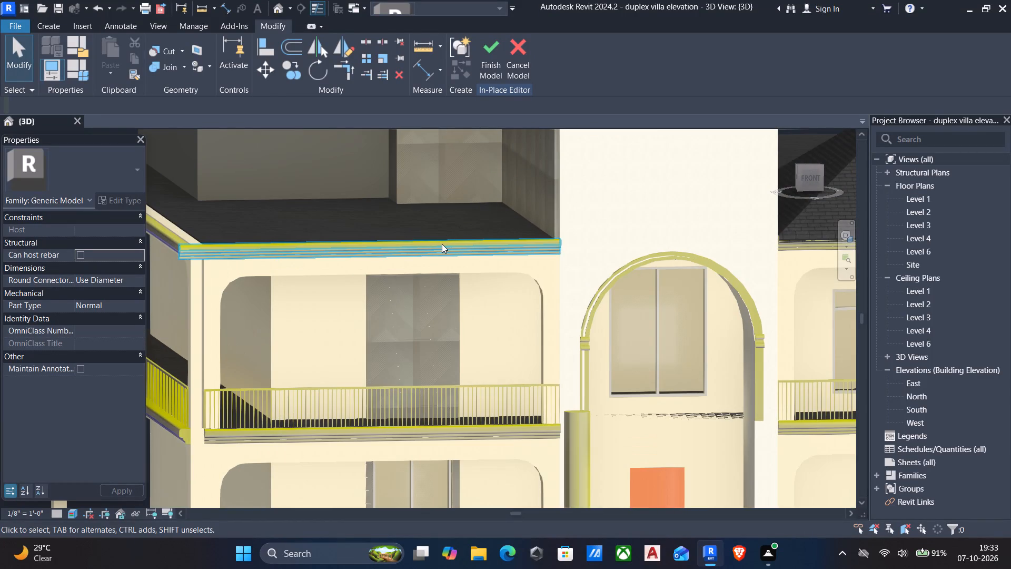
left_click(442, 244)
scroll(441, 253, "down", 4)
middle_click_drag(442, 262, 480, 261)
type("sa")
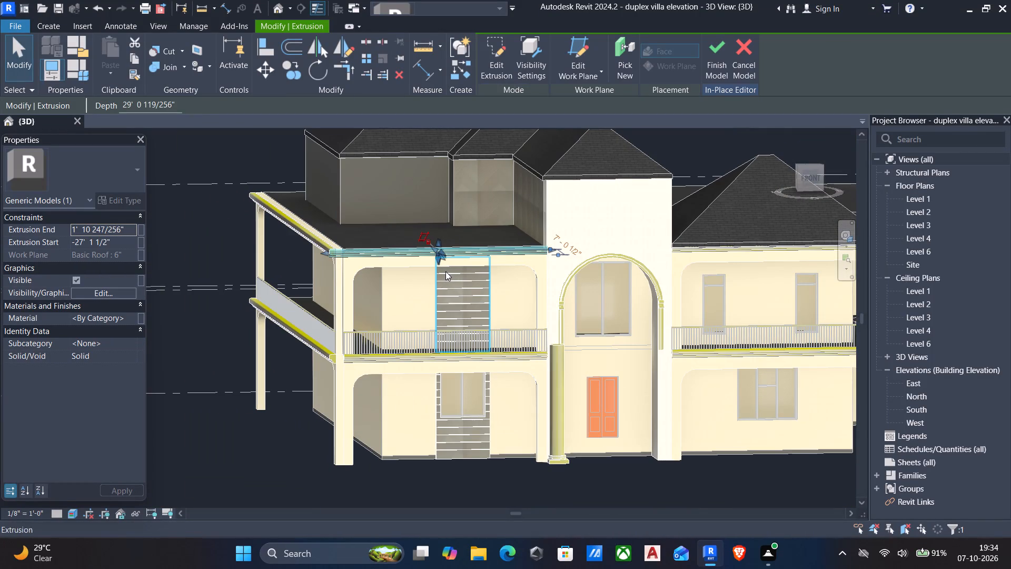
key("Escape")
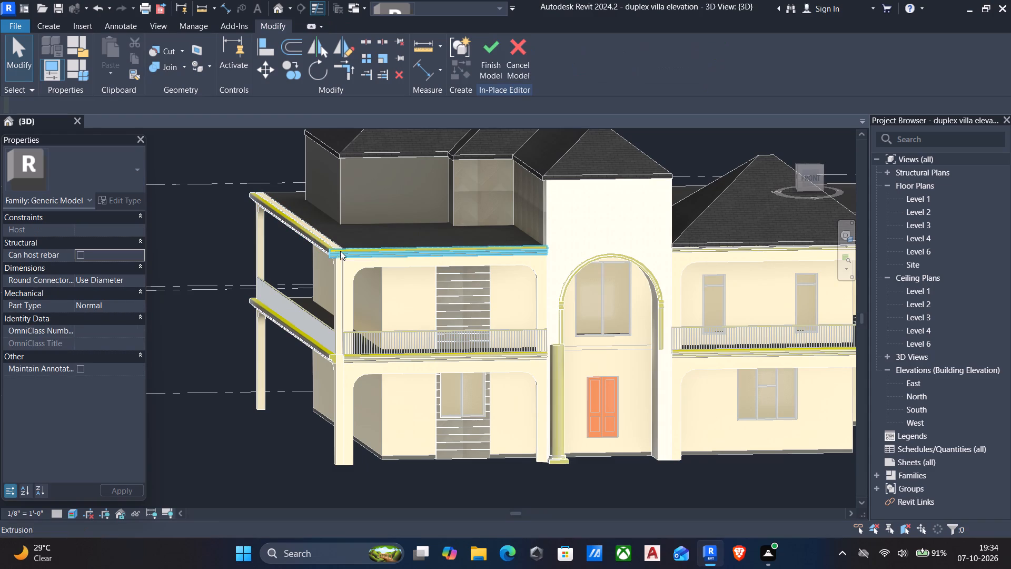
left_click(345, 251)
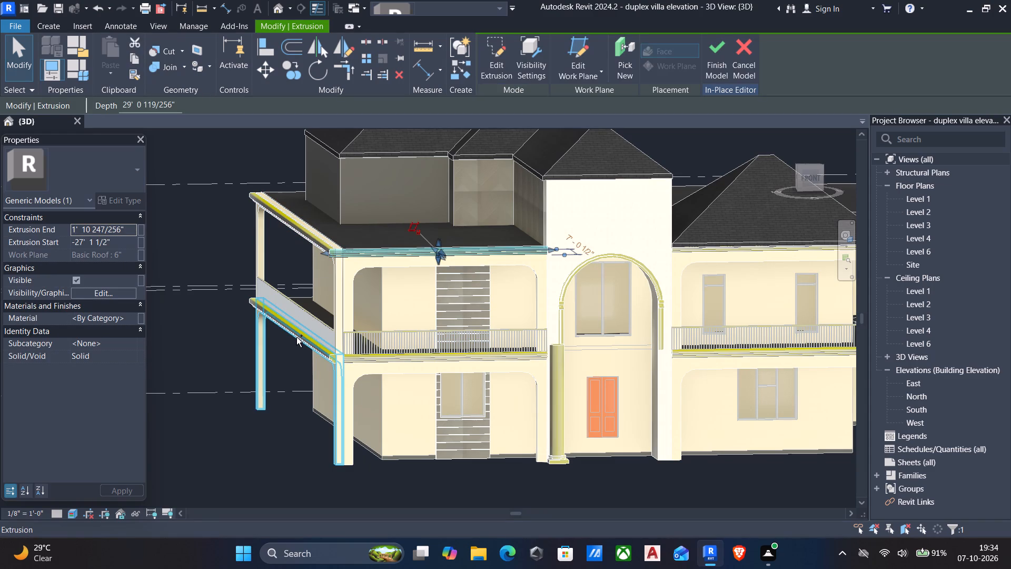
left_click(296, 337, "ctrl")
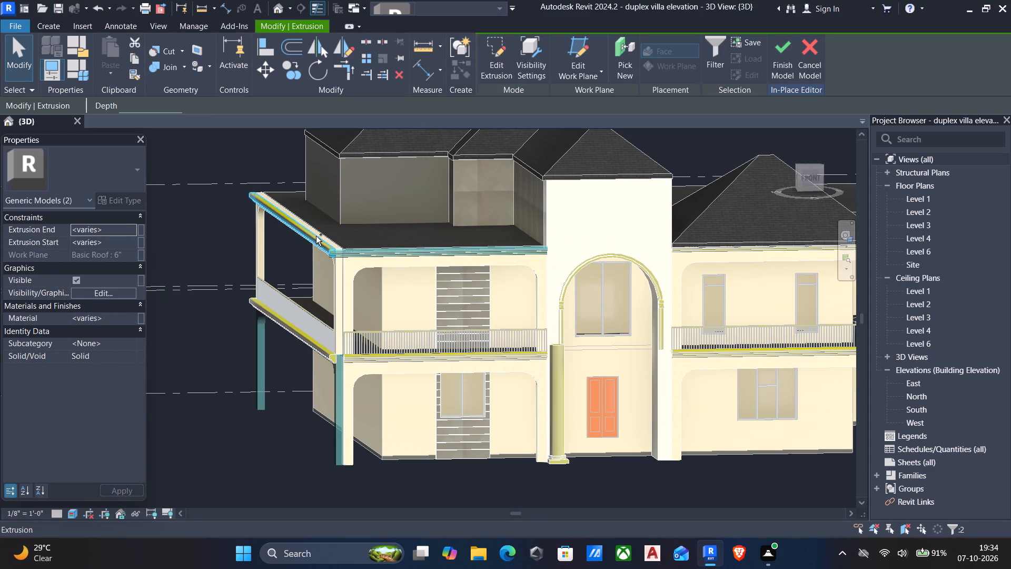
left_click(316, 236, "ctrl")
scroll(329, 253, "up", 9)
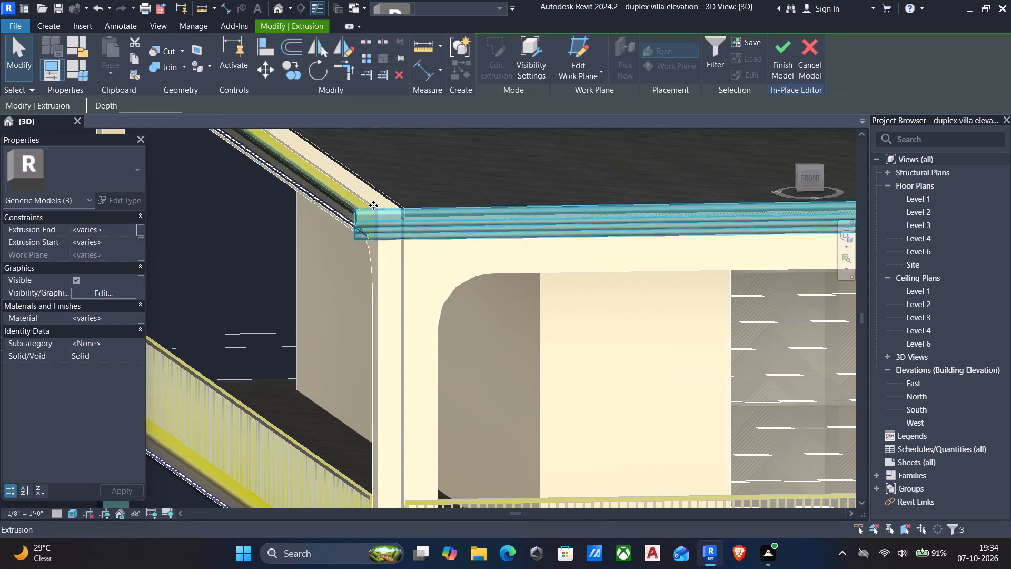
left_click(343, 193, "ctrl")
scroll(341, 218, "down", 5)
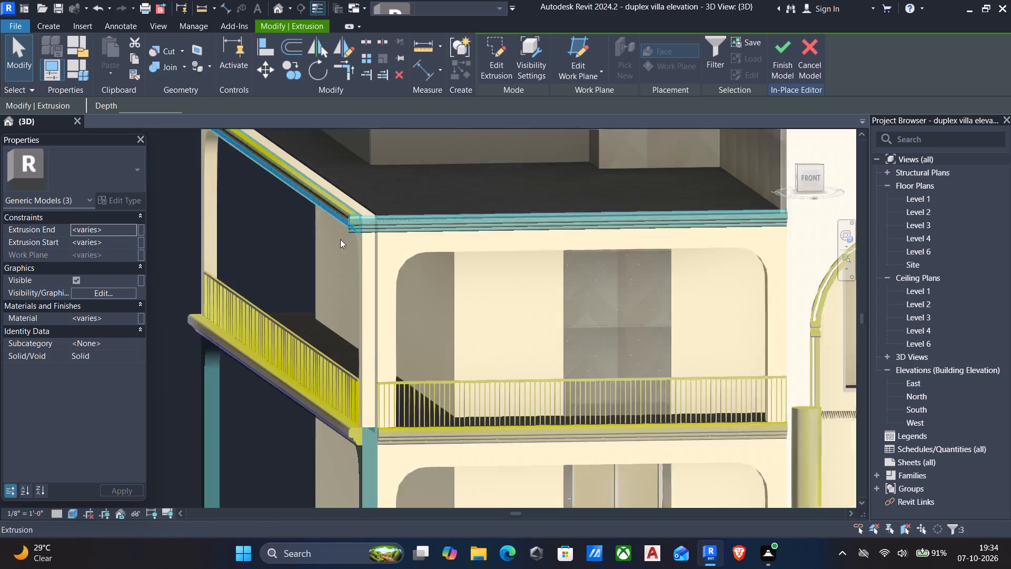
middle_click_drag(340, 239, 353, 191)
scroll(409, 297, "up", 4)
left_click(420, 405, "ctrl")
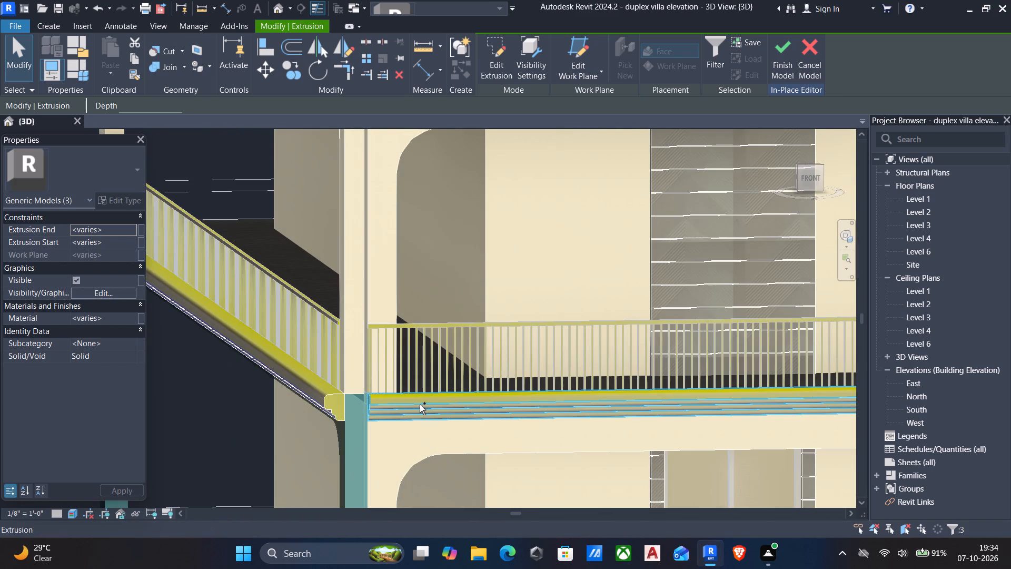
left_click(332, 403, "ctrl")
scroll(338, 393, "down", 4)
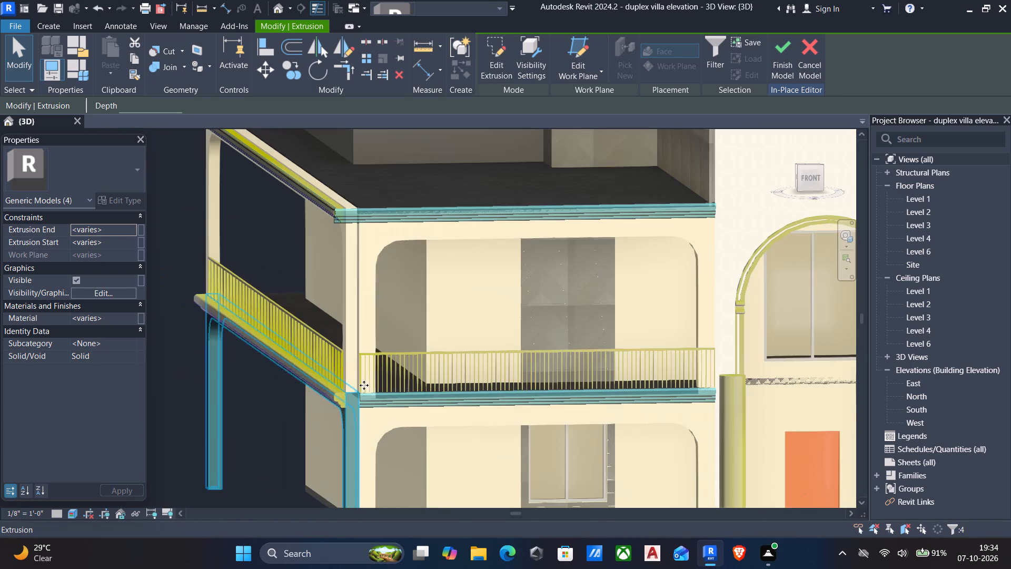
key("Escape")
Select the six cornice and balcony-edge band extrusions on the front and side, and create a new material named orange for them.
left_click(340, 394)
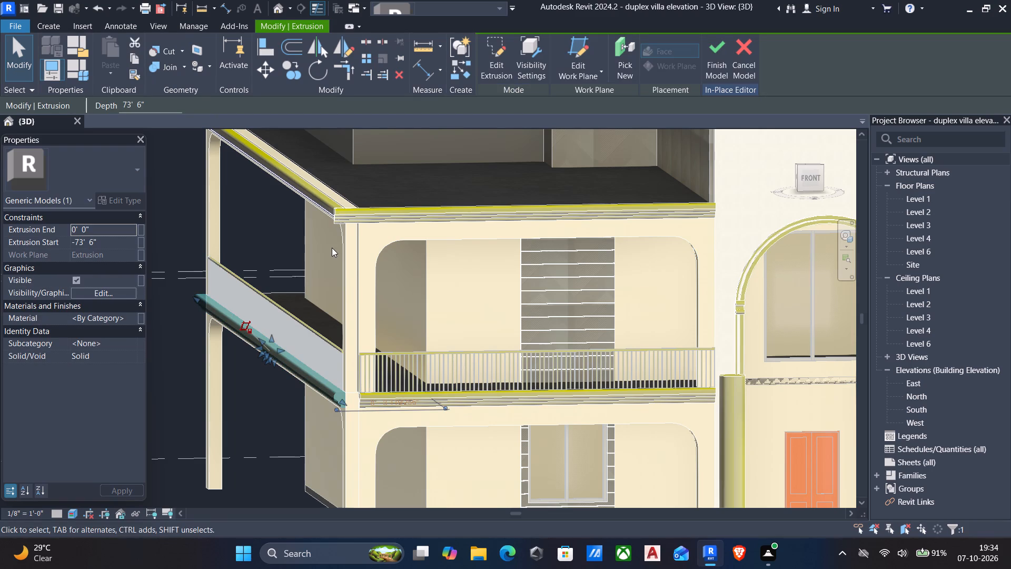
left_click(372, 214, "ctrl")
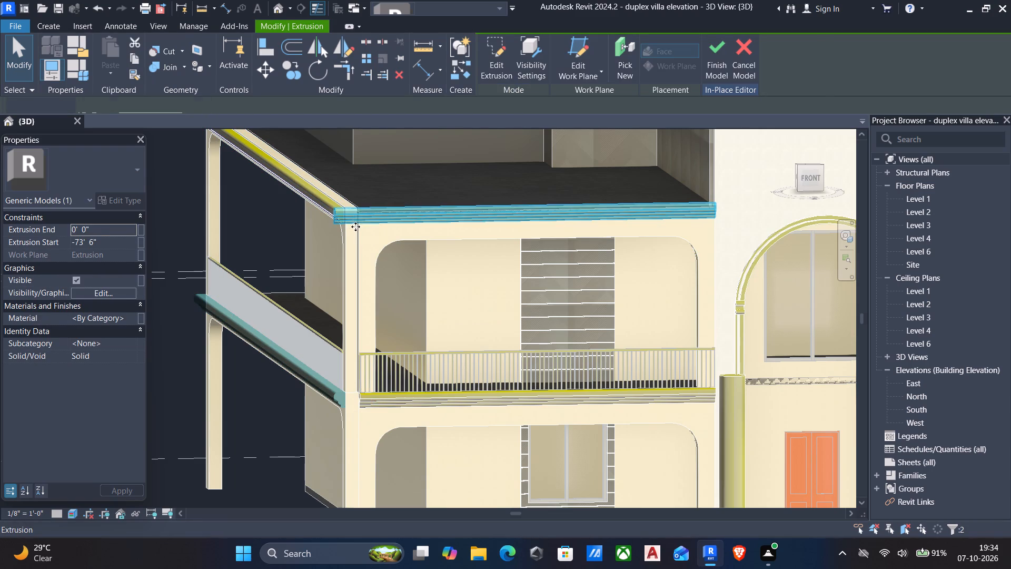
left_click(395, 395, "ctrl")
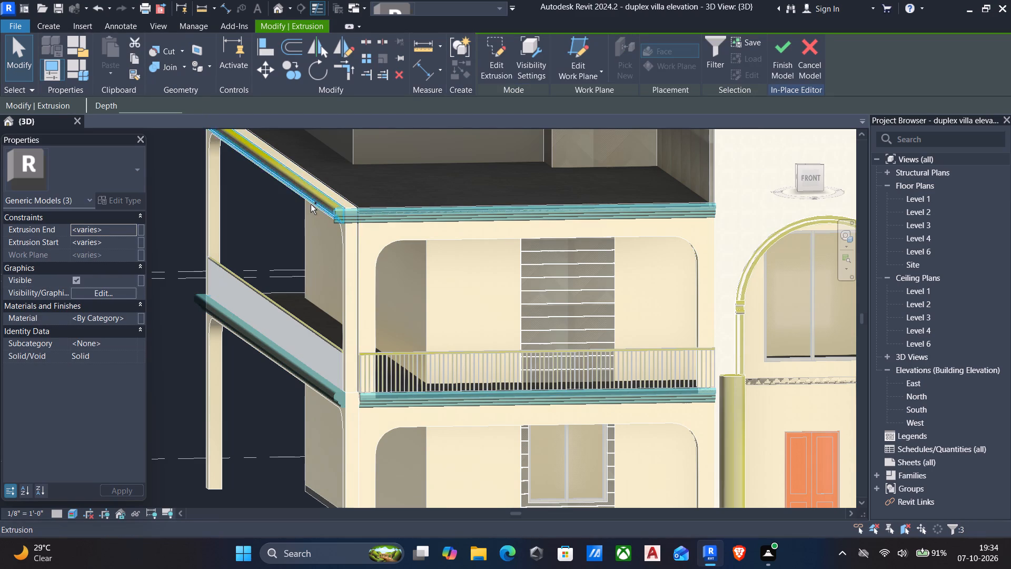
left_click(311, 195, "ctrl")
scroll(331, 211, "down", 5)
middle_click_drag(319, 262, 286, 285)
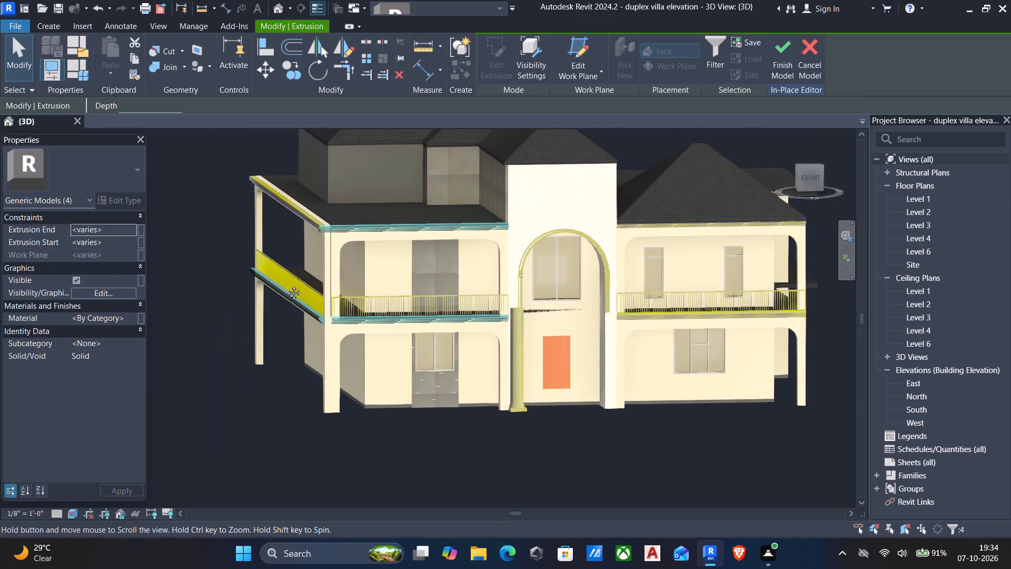
middle_click_drag(286, 285, 281, 288)
scroll(631, 330, "up", 5)
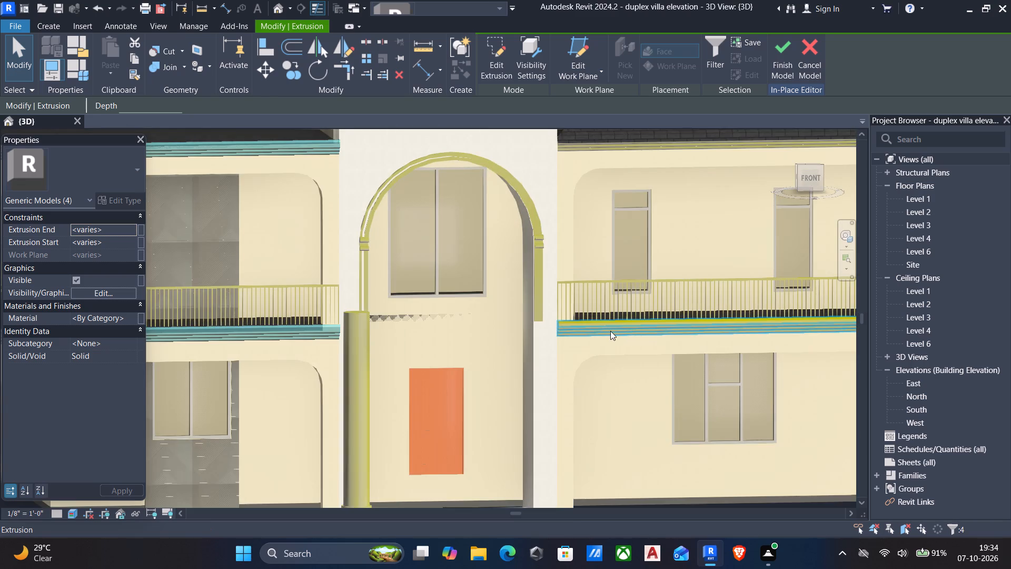
left_click(607, 330, "ctrl")
scroll(618, 227, "down", 5)
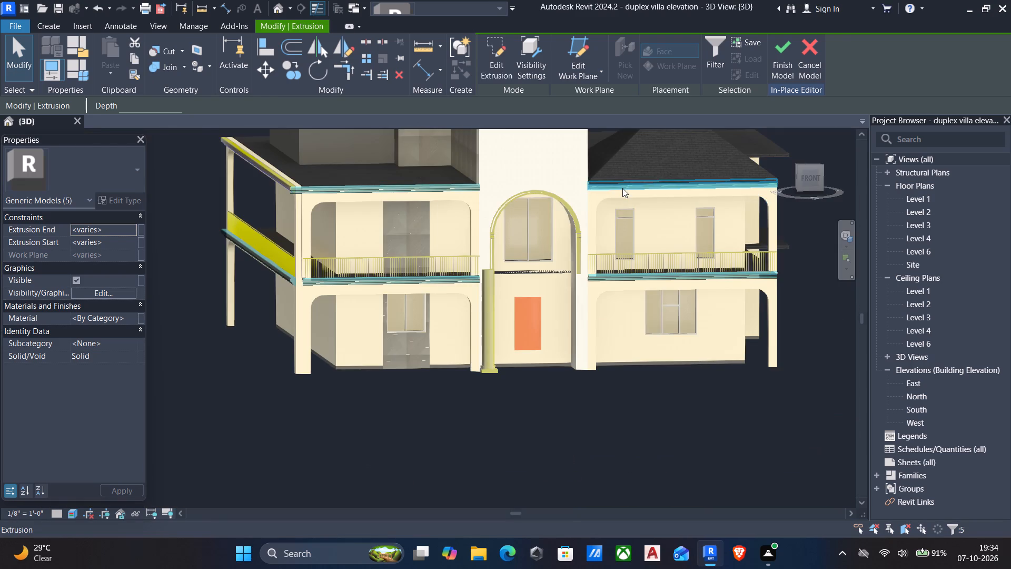
left_click(622, 188, "ctrl")
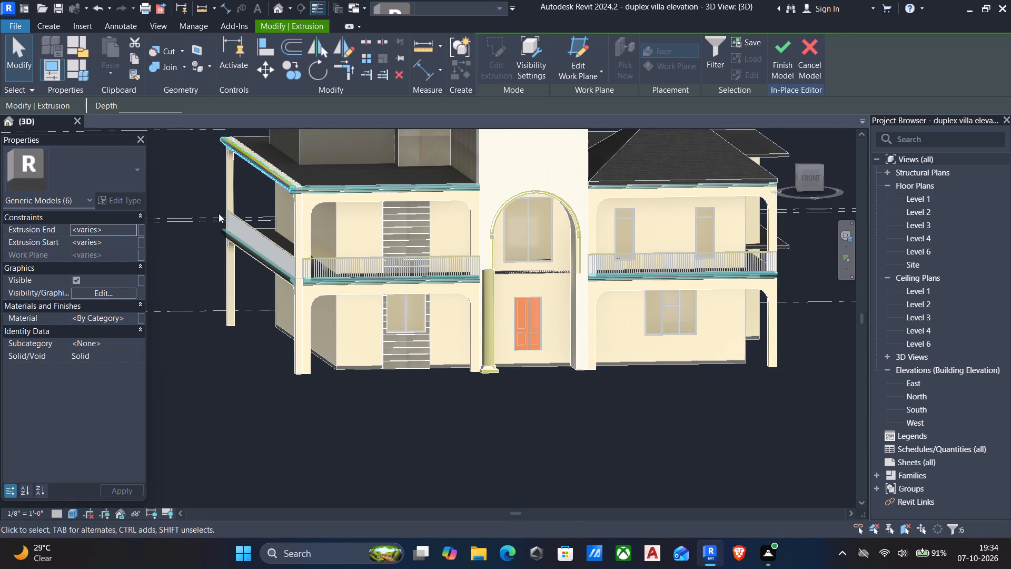
left_click(128, 317)
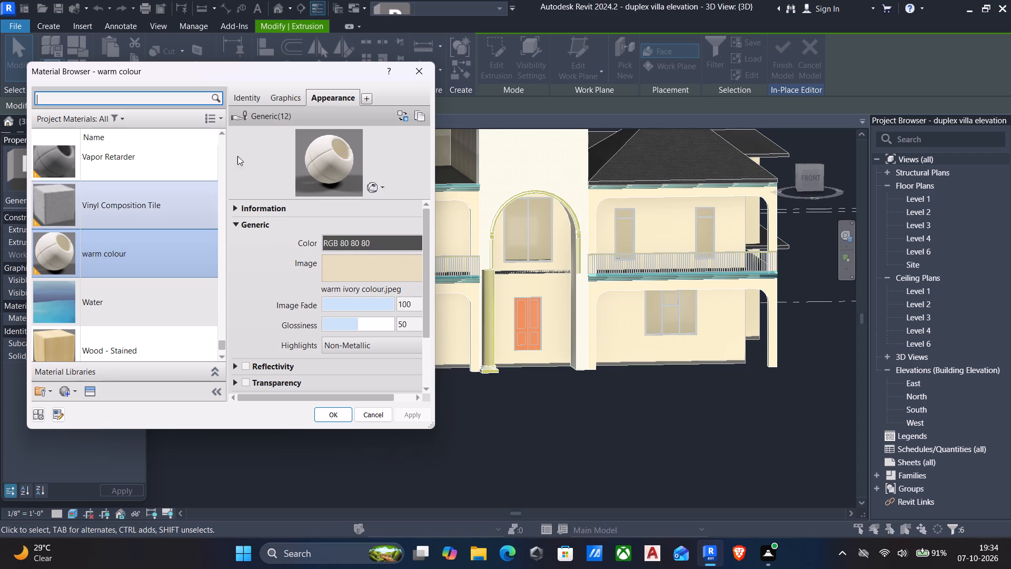
left_click(72, 393)
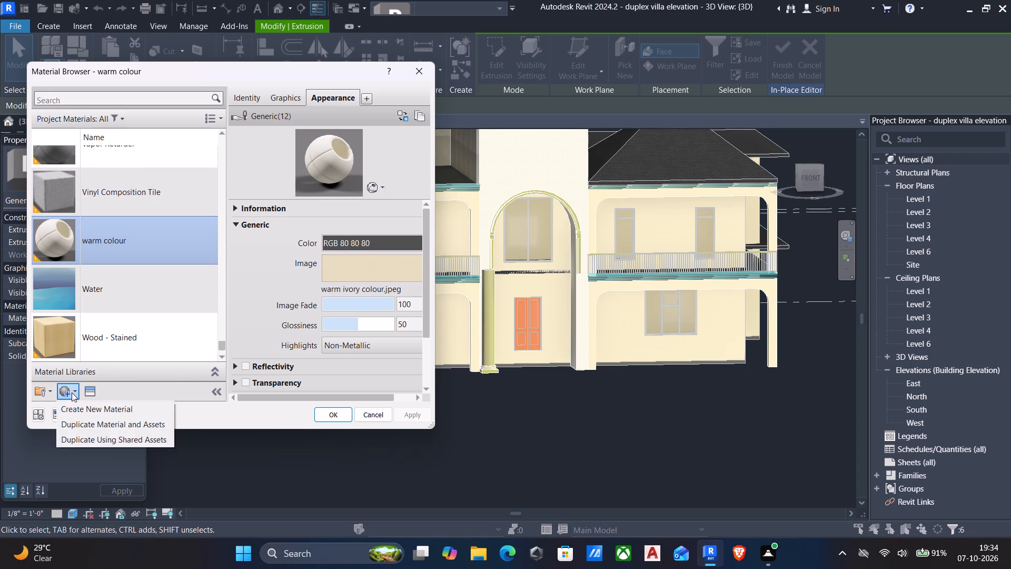
left_click(78, 403)
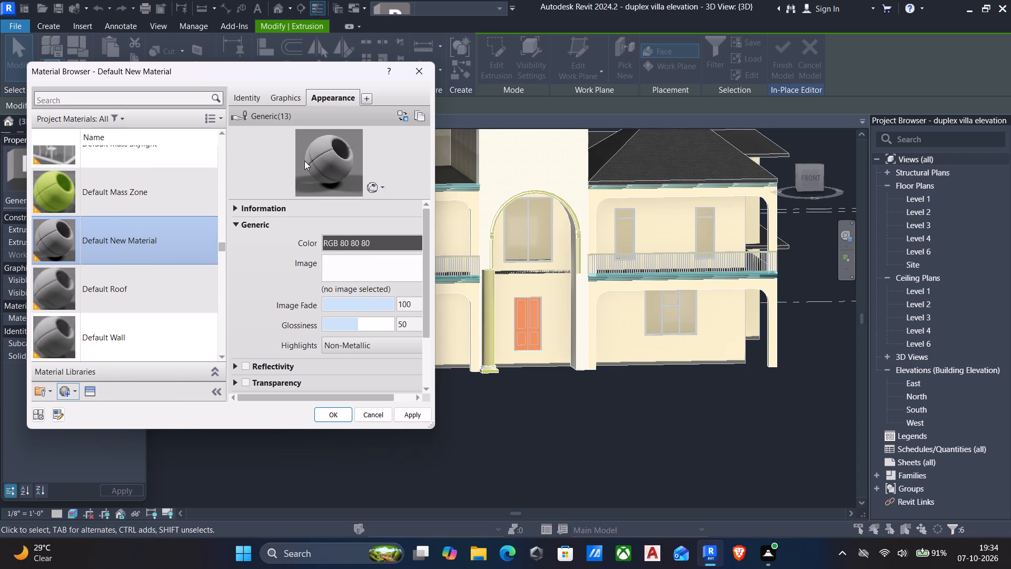
left_click(251, 96)
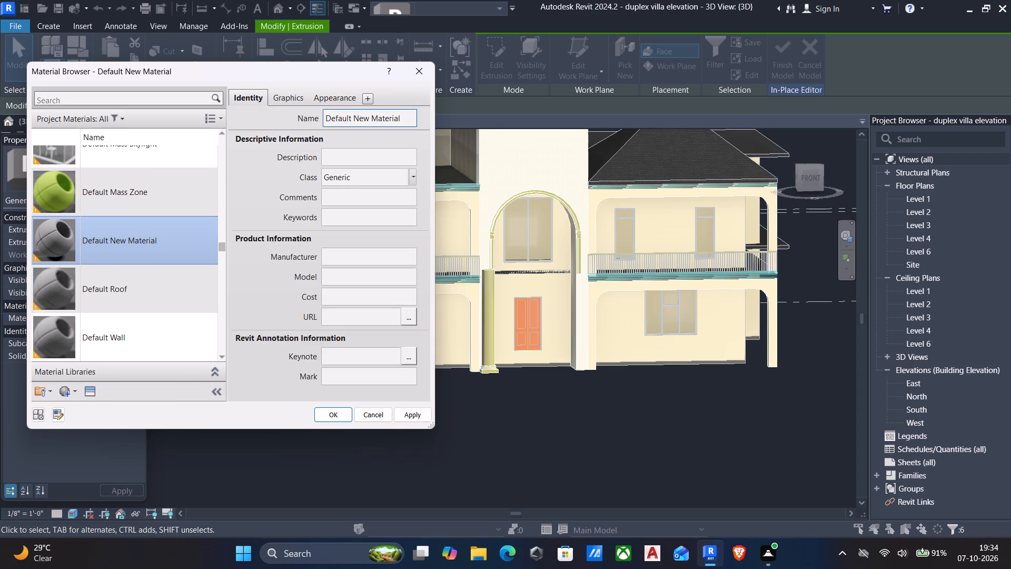
left_click(407, 122)
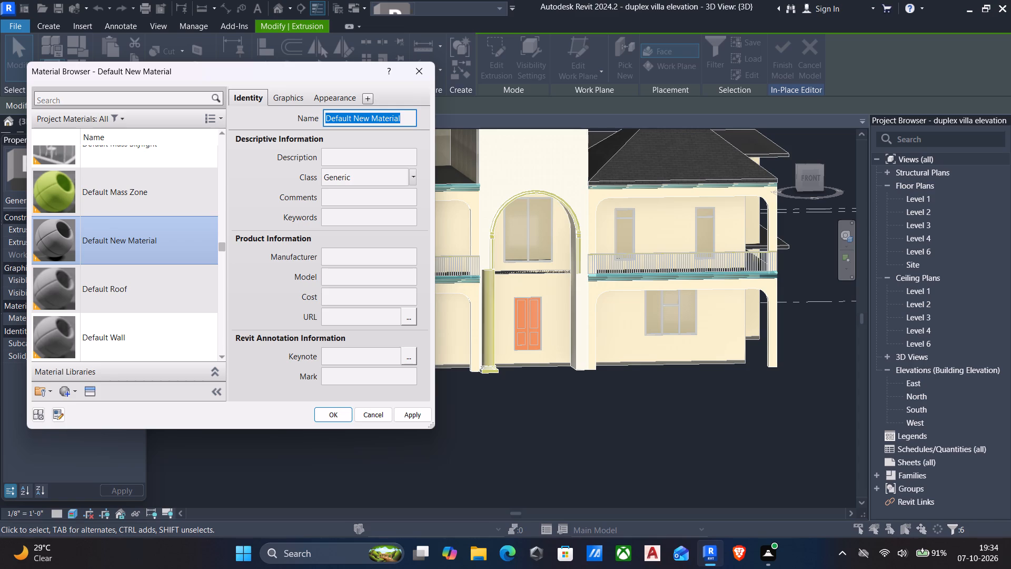
key("BackSpace")
type("oranf")
key("BackSpace")
type("ge")
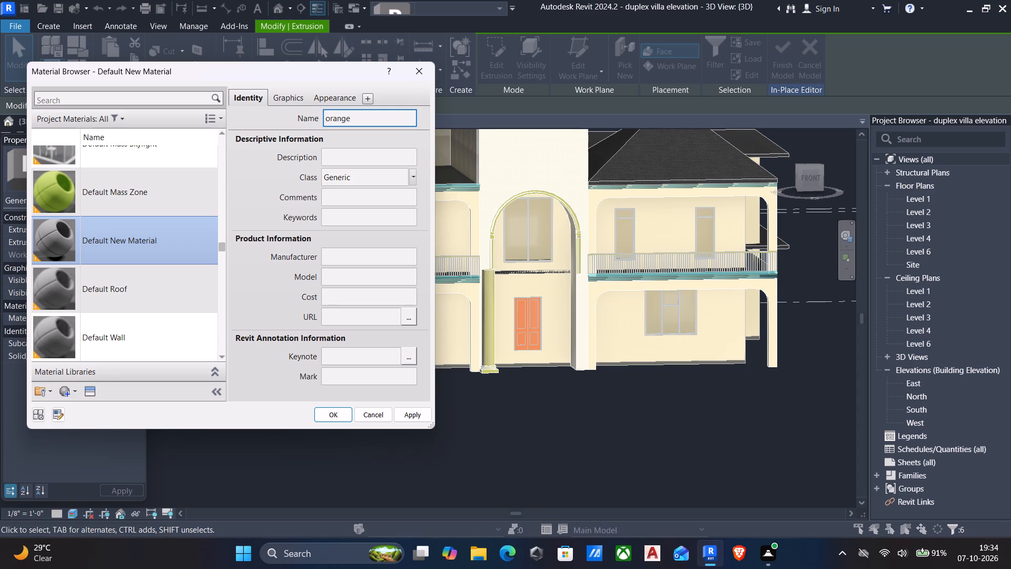
left_click(424, 423)
left_click(408, 416)
Set the orange material's appearance colour to RGB 255 116 49, assign it to the selected band extrusions and finish the in-place model.
left_click(323, 99)
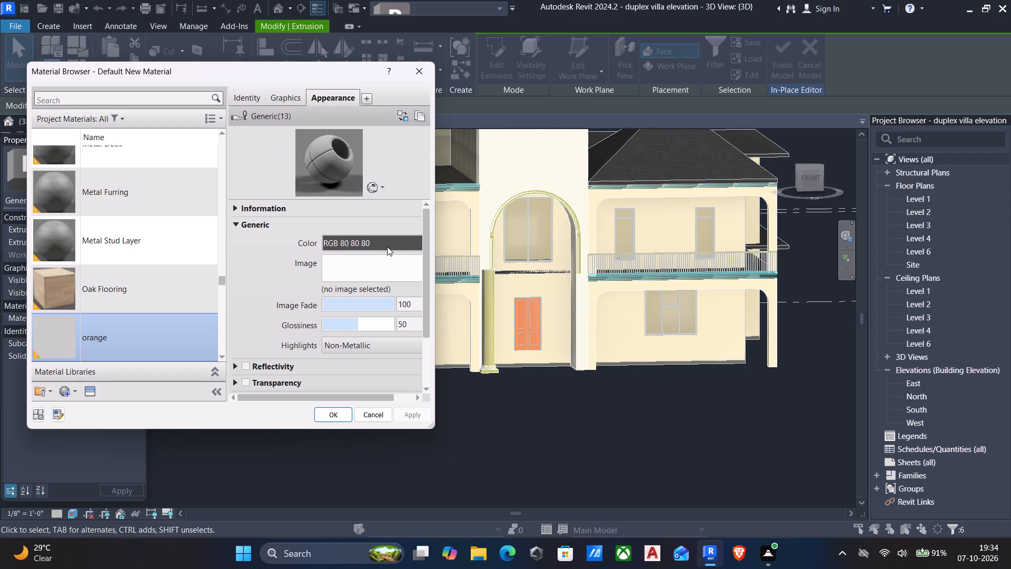
left_click(387, 247)
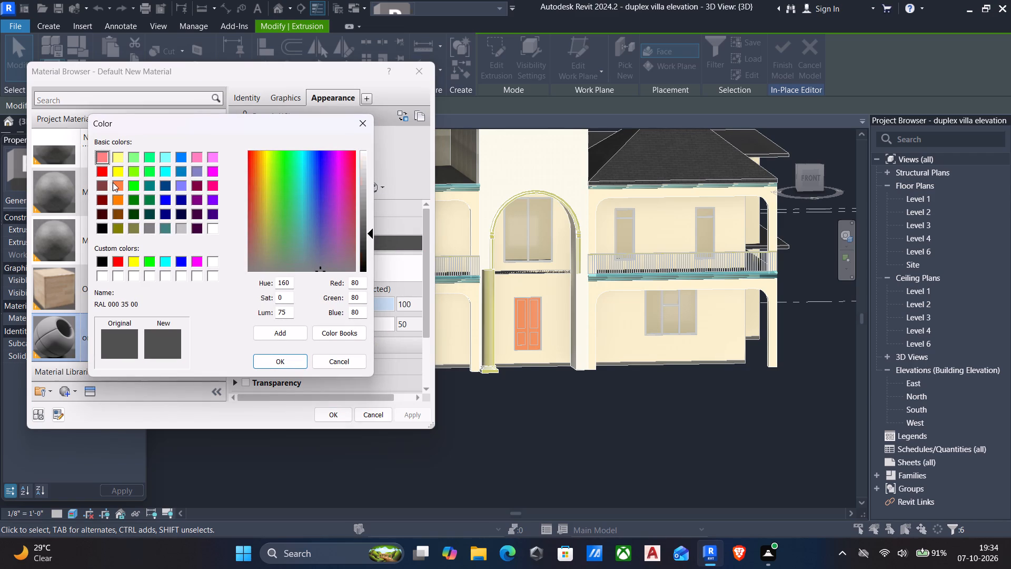
left_click(113, 182)
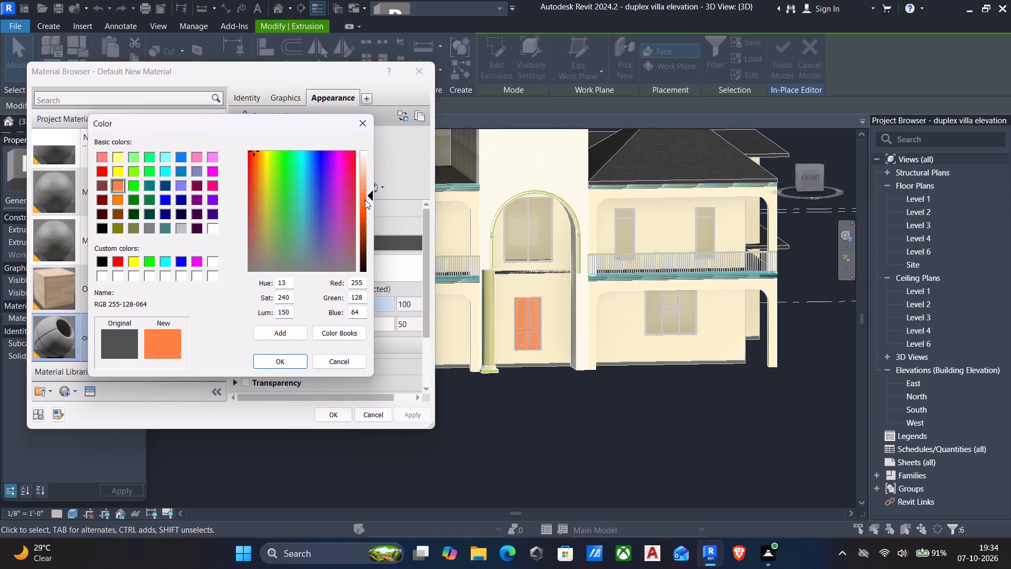
left_click(365, 200)
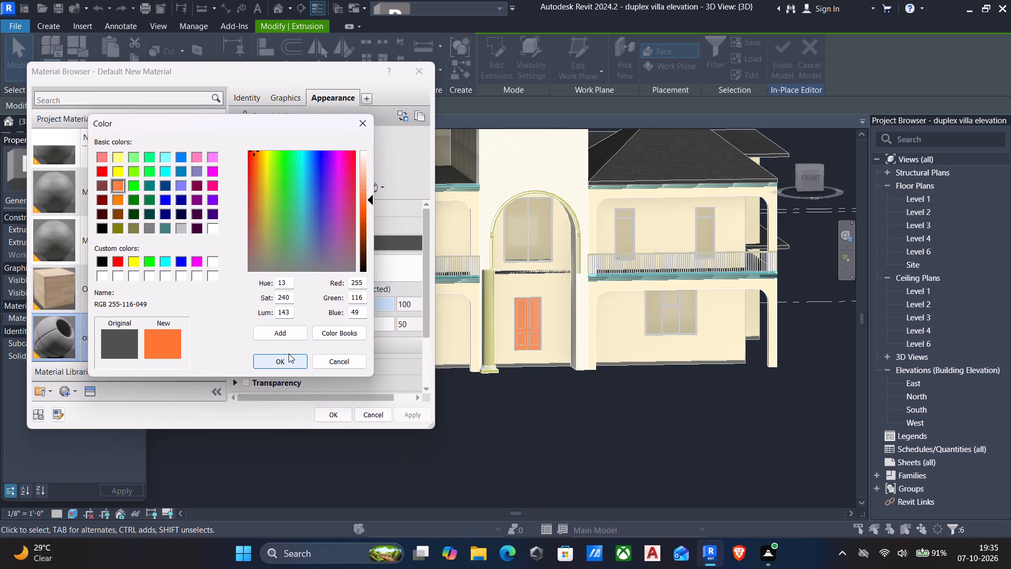
left_click(287, 355)
left_click(416, 415)
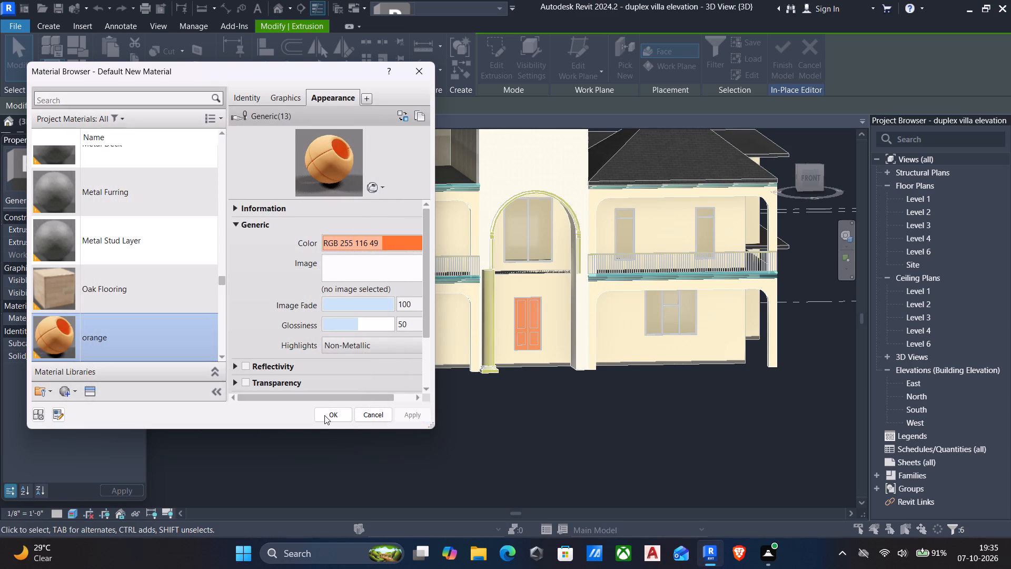
left_click(324, 415)
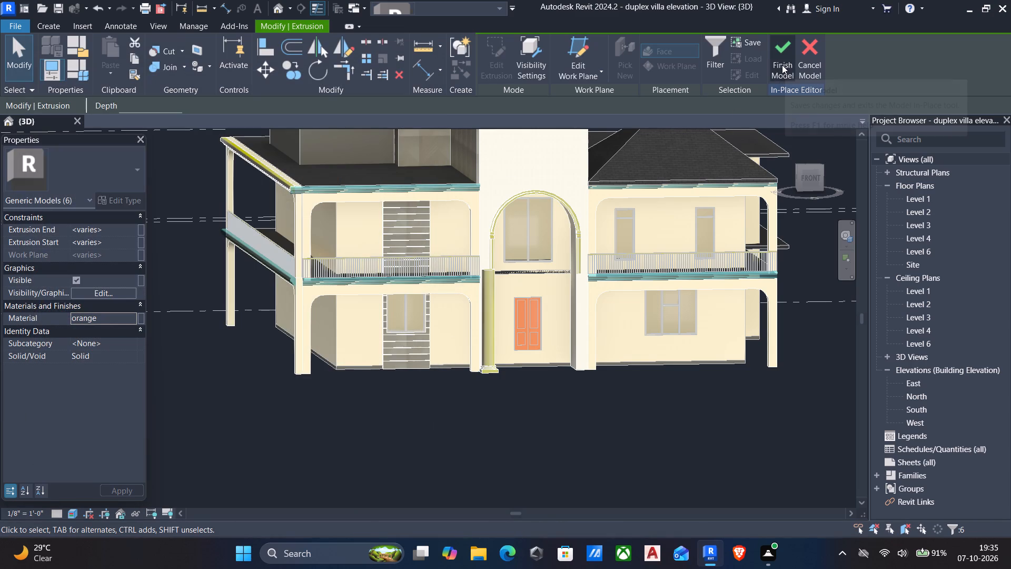
left_click(782, 65)
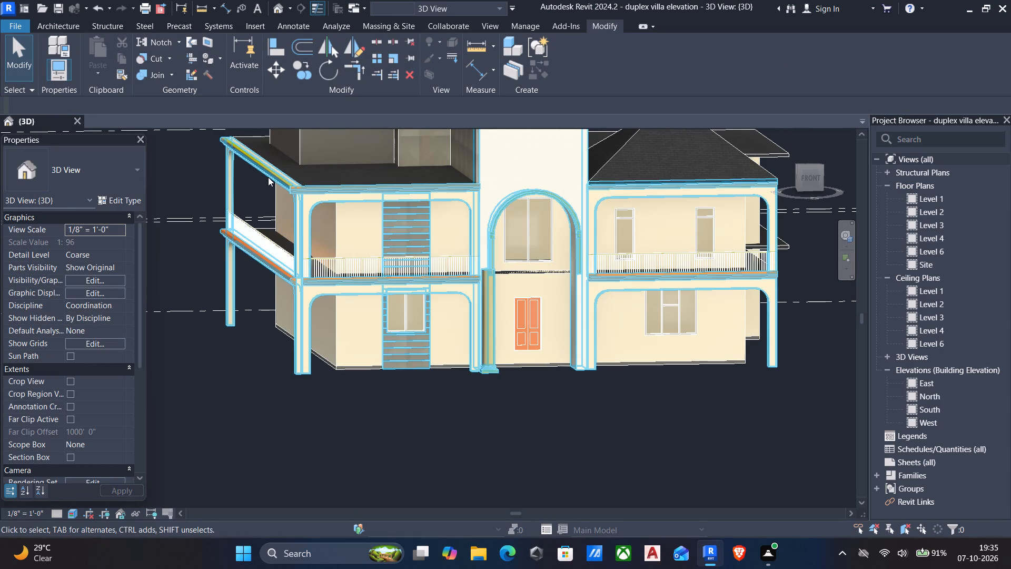
Select the facade generic model at the front corner cornice and open it for in-place editing.
scroll(268, 176, "up", 9)
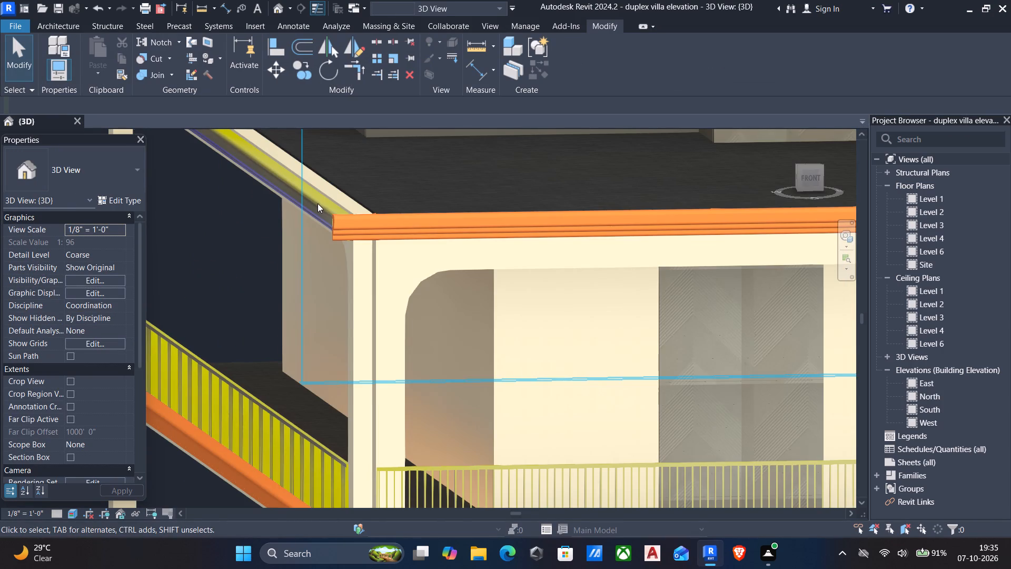
left_click(315, 202)
left_click(324, 204)
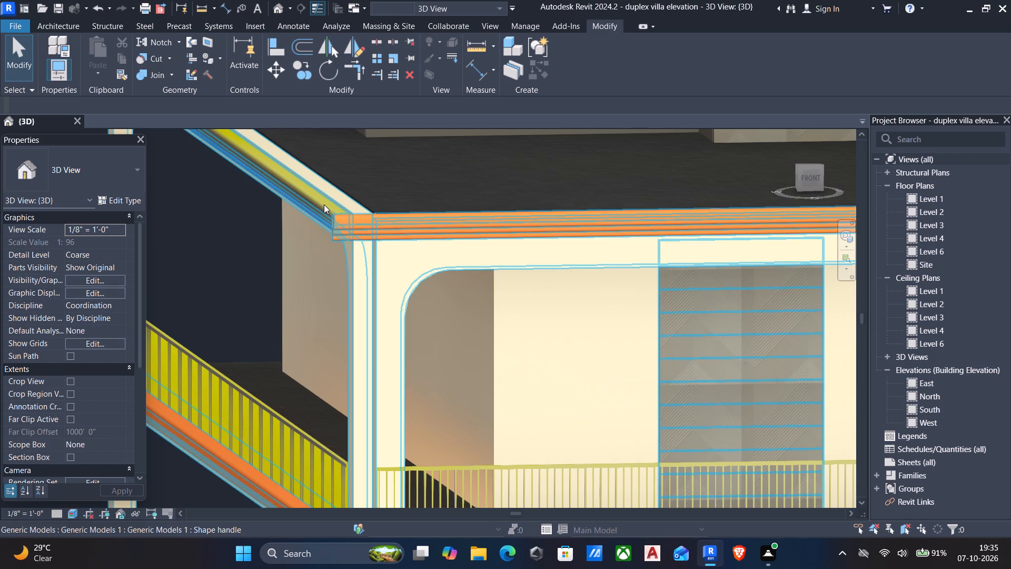
left_click(344, 219)
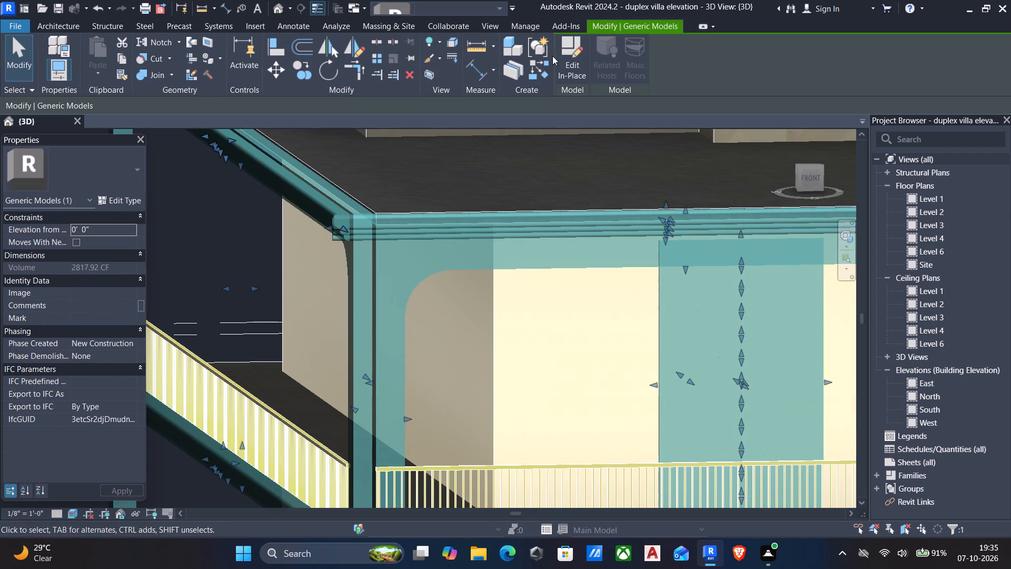
left_click(560, 58)
Examine the orange cornice and balcony-edge bands around the front corner, the whole villa, and the central tower extrusion.
scroll(292, 201, "up", 4)
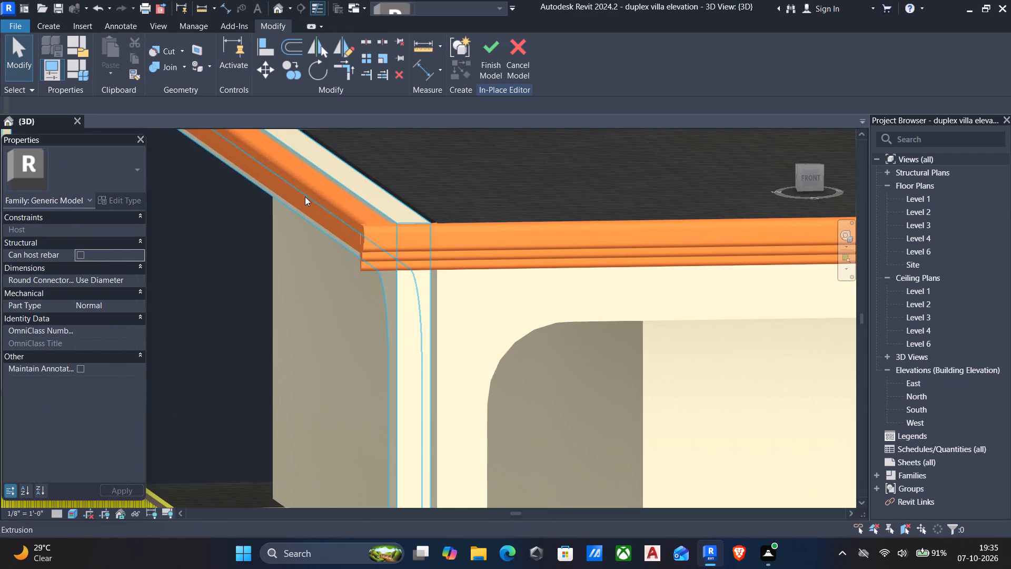
scroll(313, 195, "down", 4)
middle_click_drag(311, 200, 417, 225)
scroll(316, 202, "down", 1, "shift")
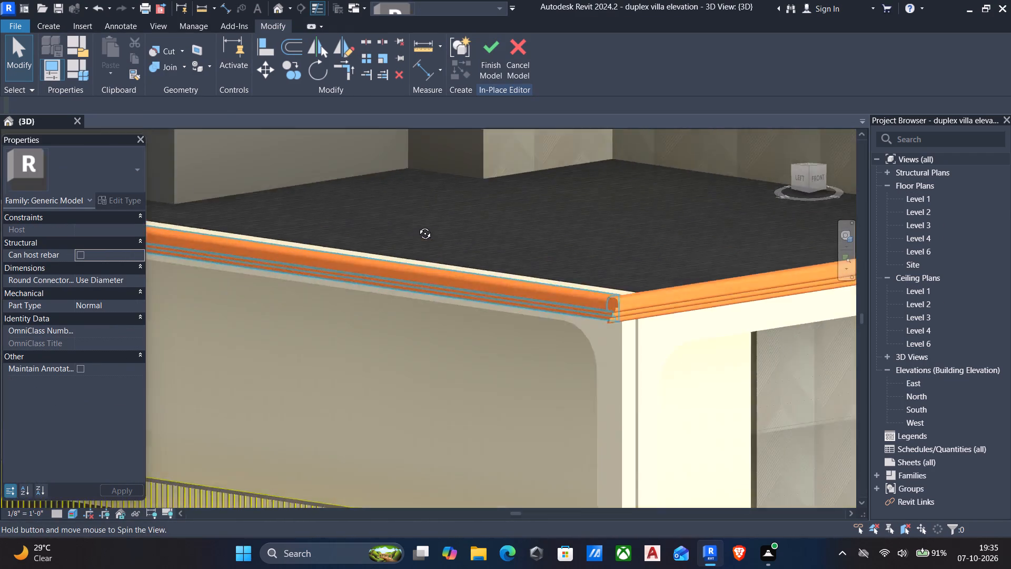
middle_click_drag(417, 225, 427, 232)
scroll(643, 351, "down", 4)
middle_click_drag(643, 339, 598, 230)
middle_click_drag(650, 287, 628, 263)
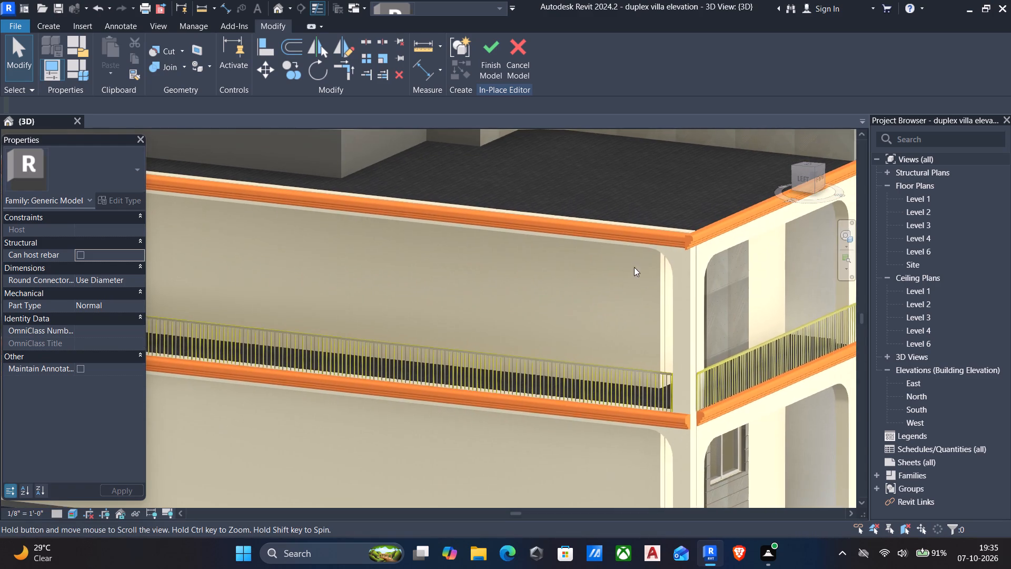
key("Escape")
scroll(710, 280, "down", 3)
scroll(723, 290, "up", 6)
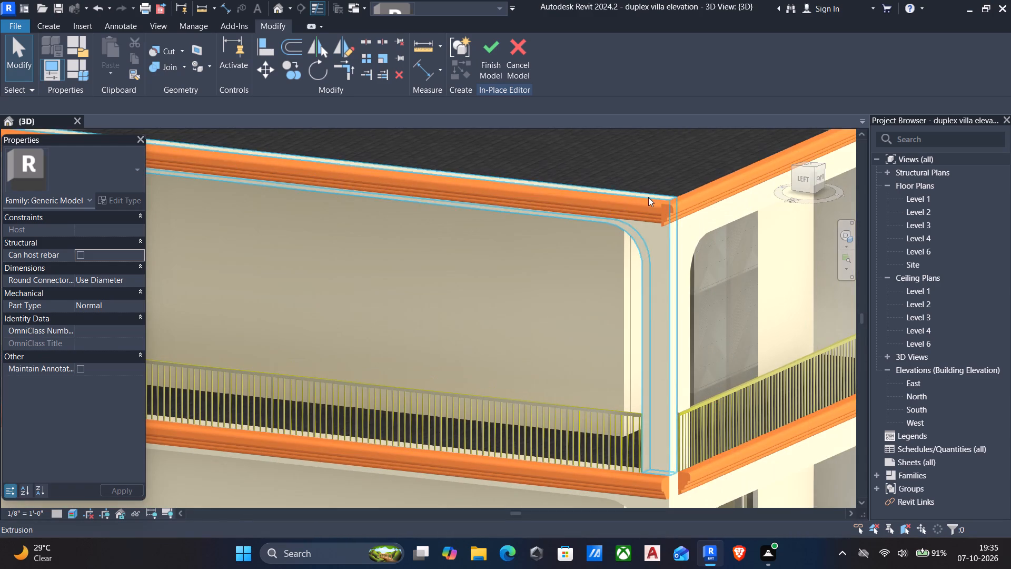
scroll(668, 214, "down", 2)
middle_click_drag(668, 214, 584, 248)
scroll(529, 344, "up", 5)
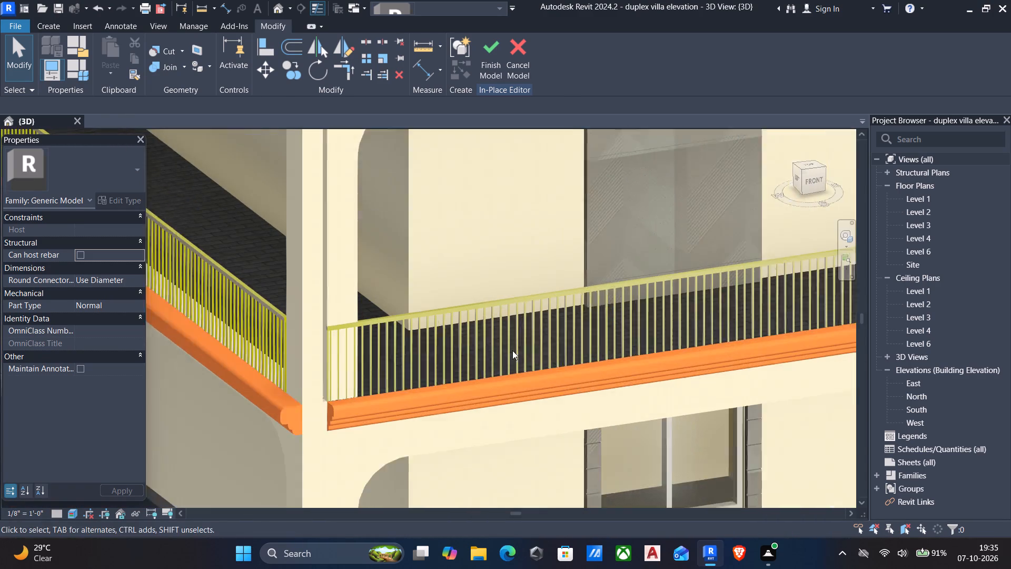
scroll(493, 376, "down", 1)
middle_click_drag(493, 376, 603, 248)
scroll(603, 247, "up", 1)
scroll(609, 244, "down", 11)
middle_click_drag(654, 288, 542, 332)
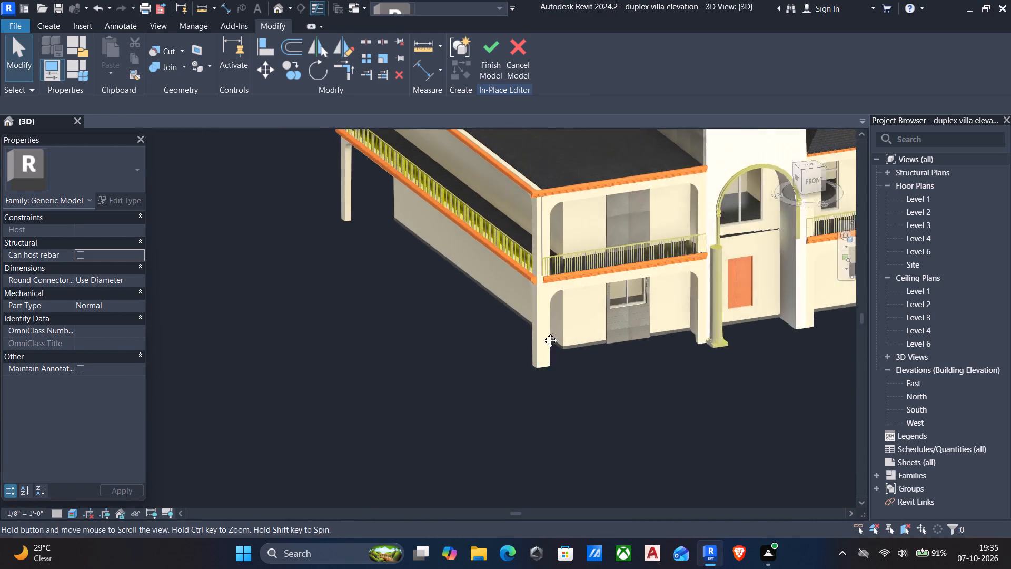
middle_click_drag(542, 332, 407, 379)
scroll(577, 336, "down", 4)
middle_click_drag(607, 353, 499, 308)
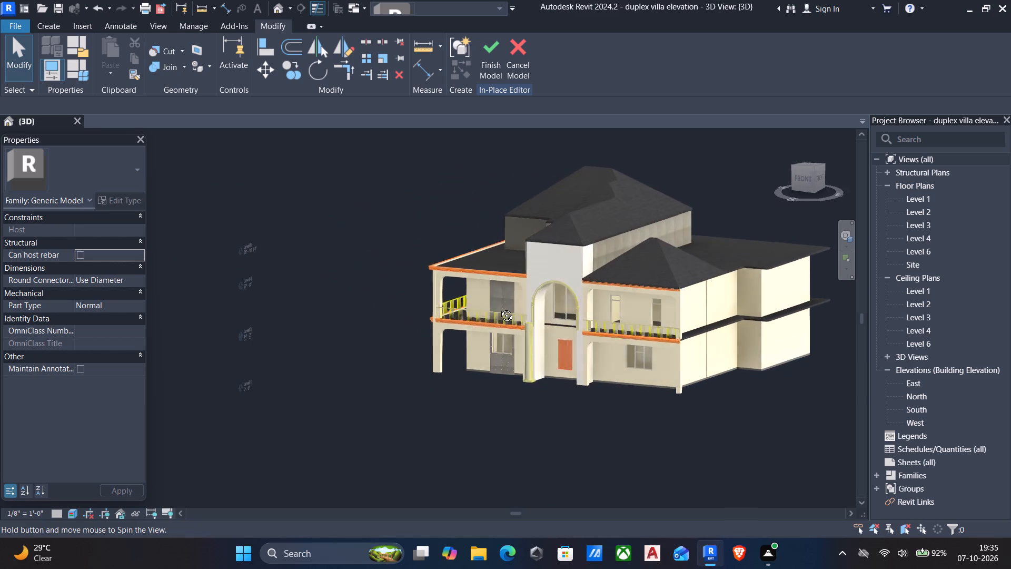
middle_click_drag(499, 308, 590, 313)
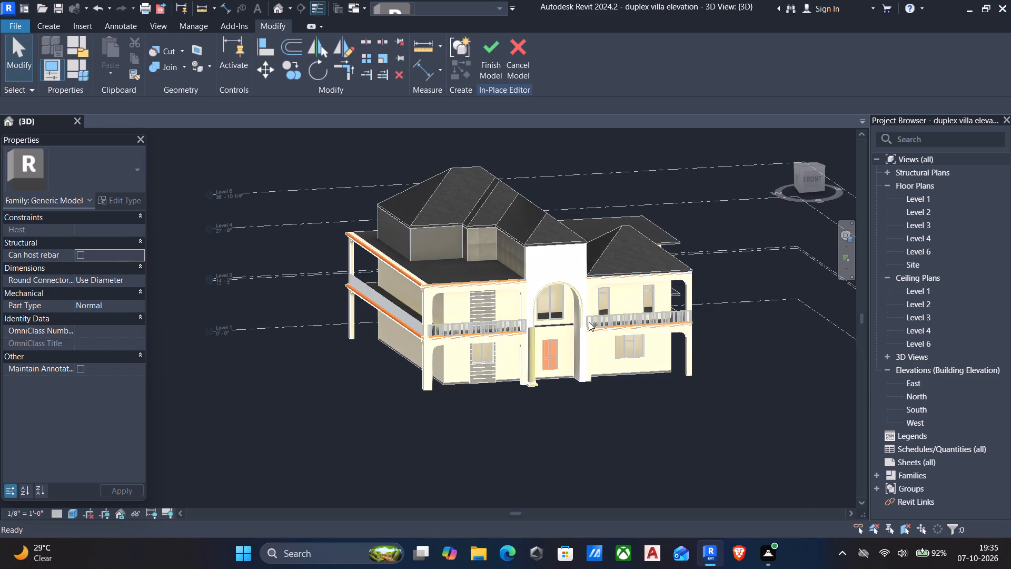
scroll(592, 317, "up", 5)
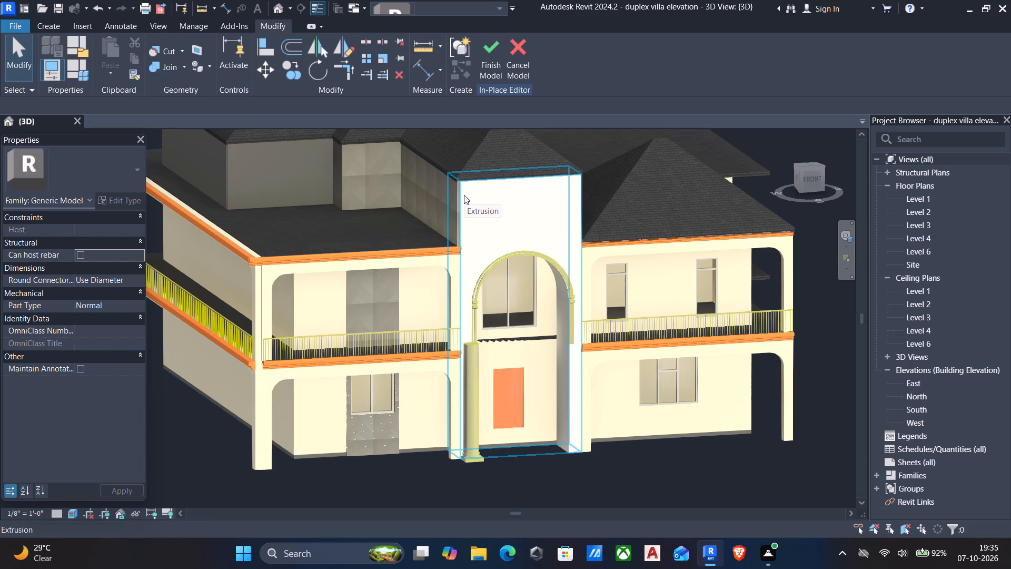
left_click(464, 195)
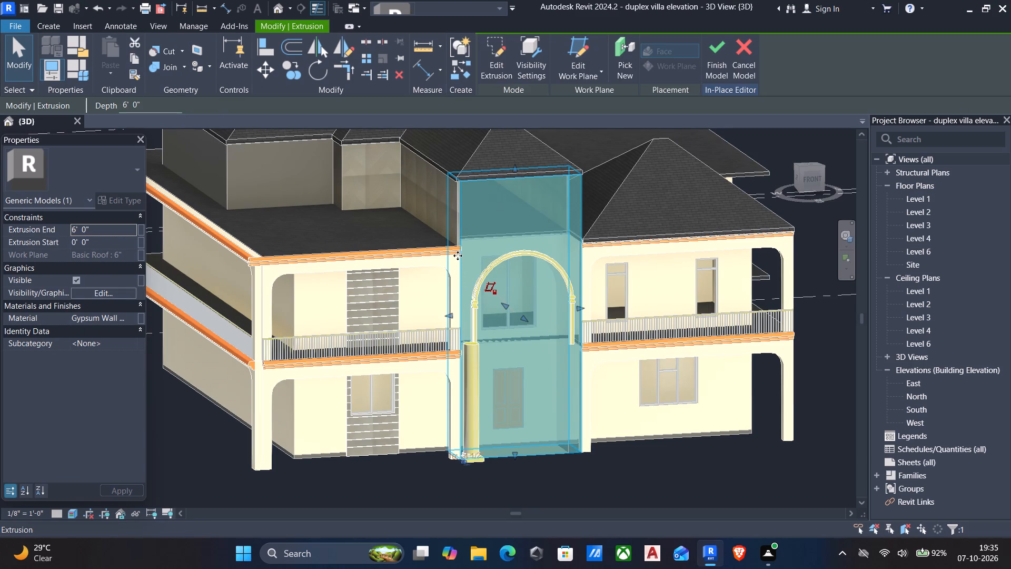
key("Escape")
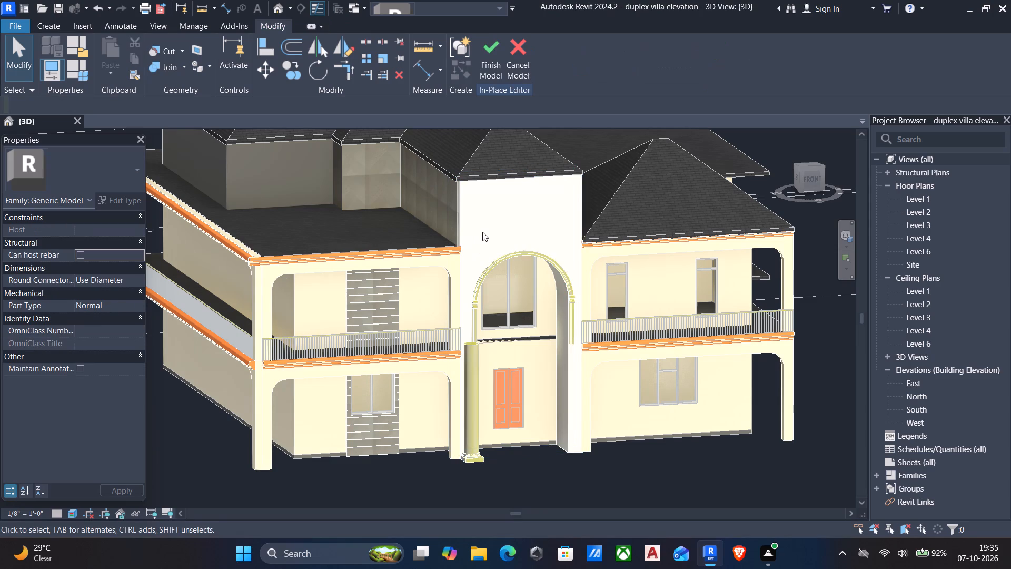
Start a new extrusion with its work plane on the white central tower's front face above the entrance arch.
scroll(520, 254, "up", 5)
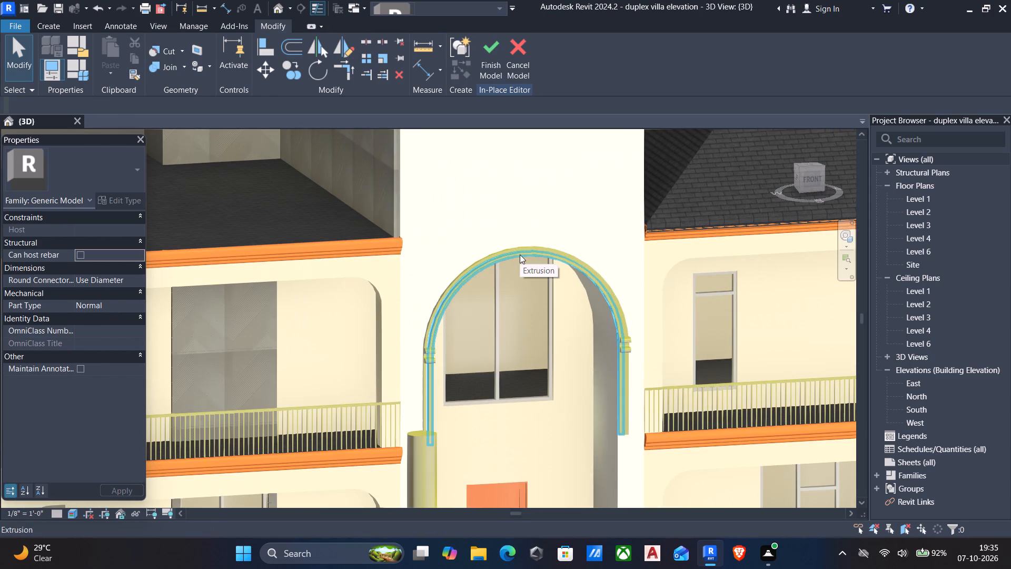
scroll(513, 209, "down", 3)
middle_click_drag(507, 212, 448, 285)
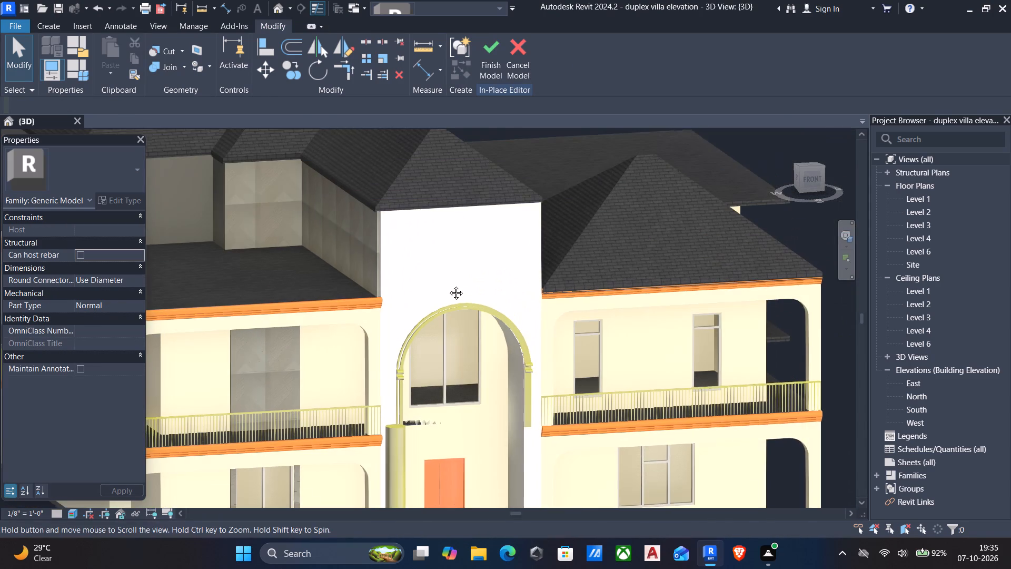
middle_click_drag(448, 285, 448, 286)
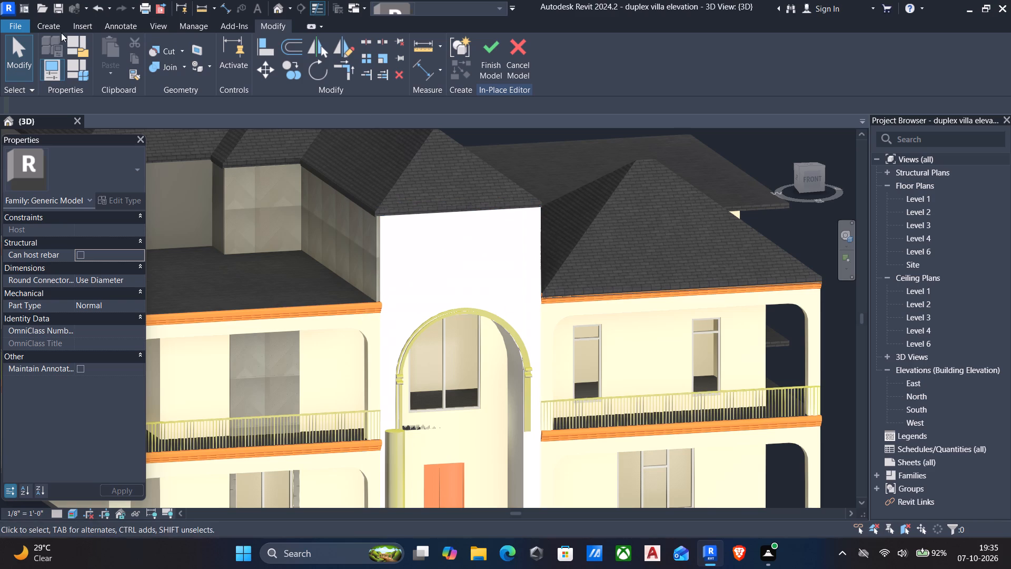
left_click(44, 25)
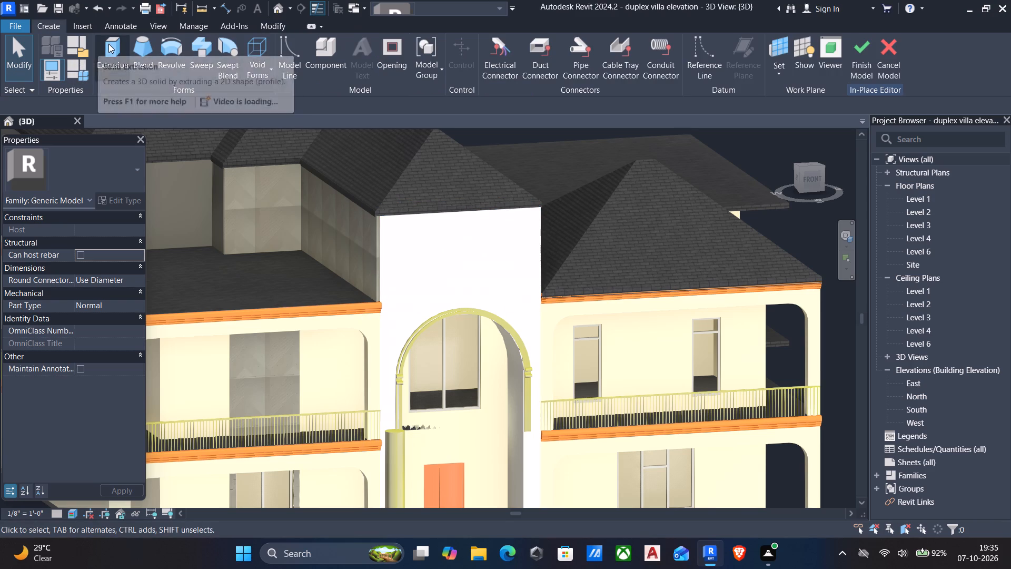
left_click(109, 44)
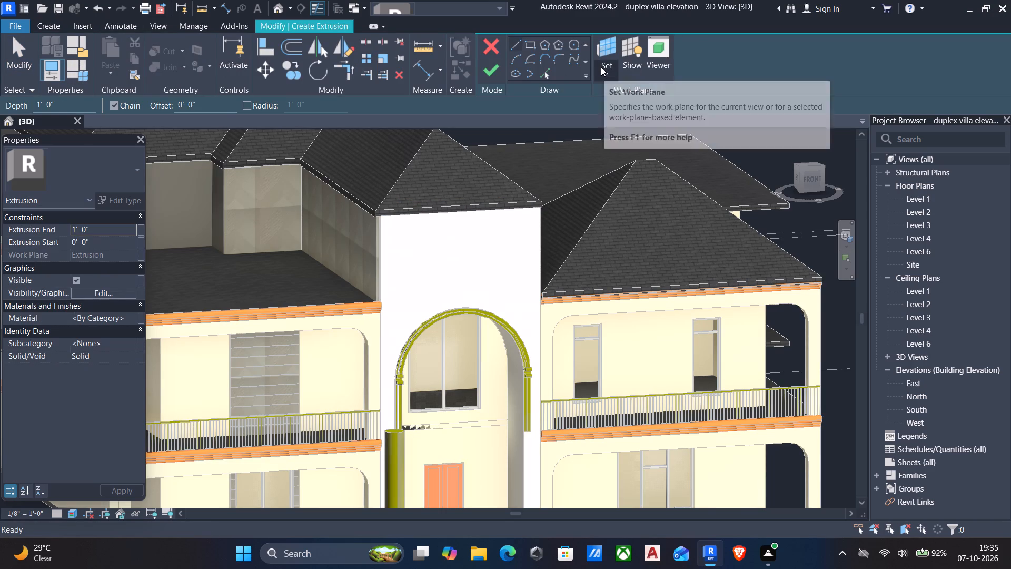
left_click(603, 72)
left_click(627, 119)
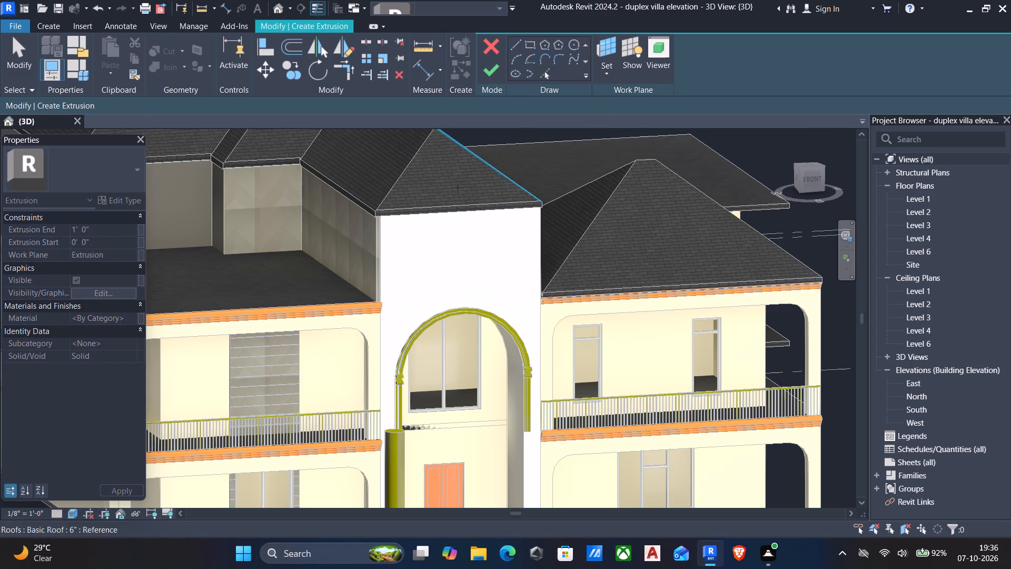
left_click(386, 240)
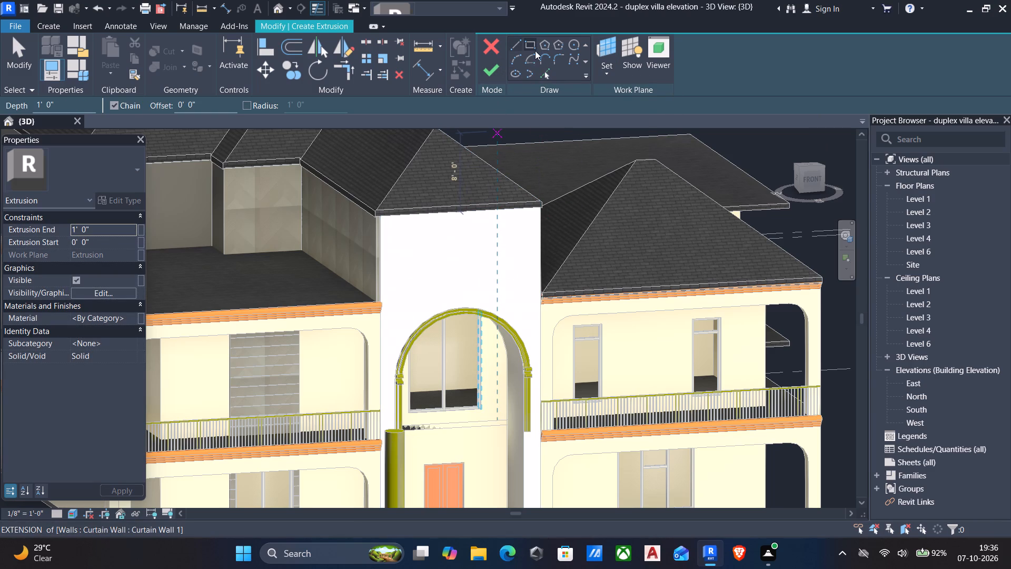
Sketch an open U-shaped spline on the blank tower wall above the arch as the outer curve of the extrusion profile.
scroll(518, 51, "up", 4)
scroll(450, 269, "up", 2)
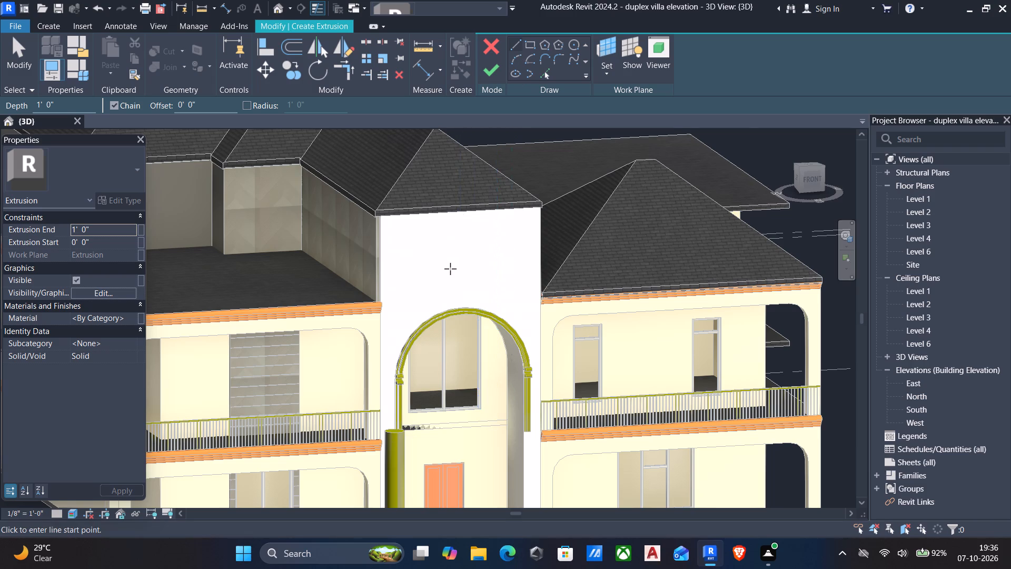
scroll(450, 269, "up", 4)
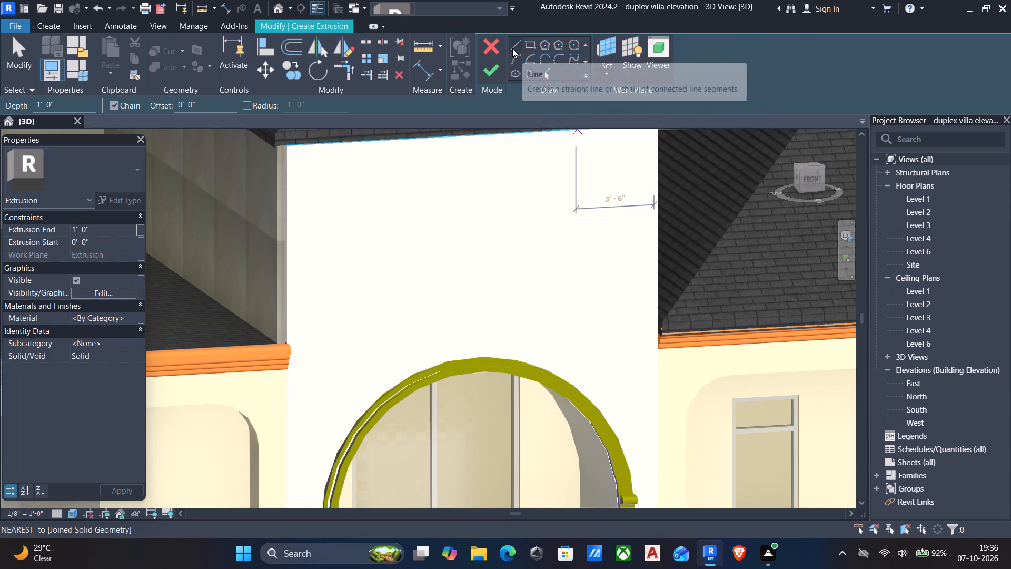
left_click(573, 60)
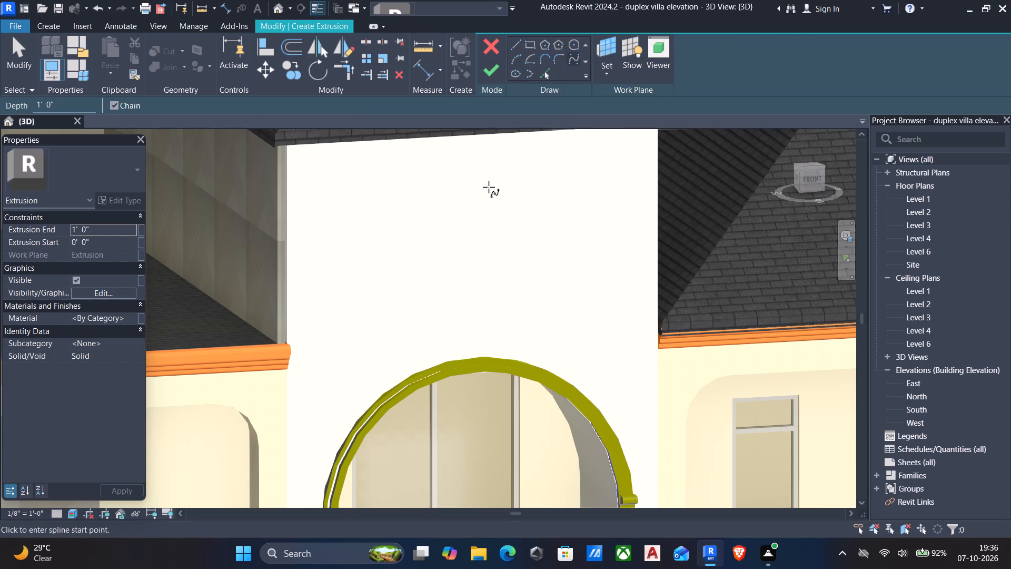
left_click(494, 190)
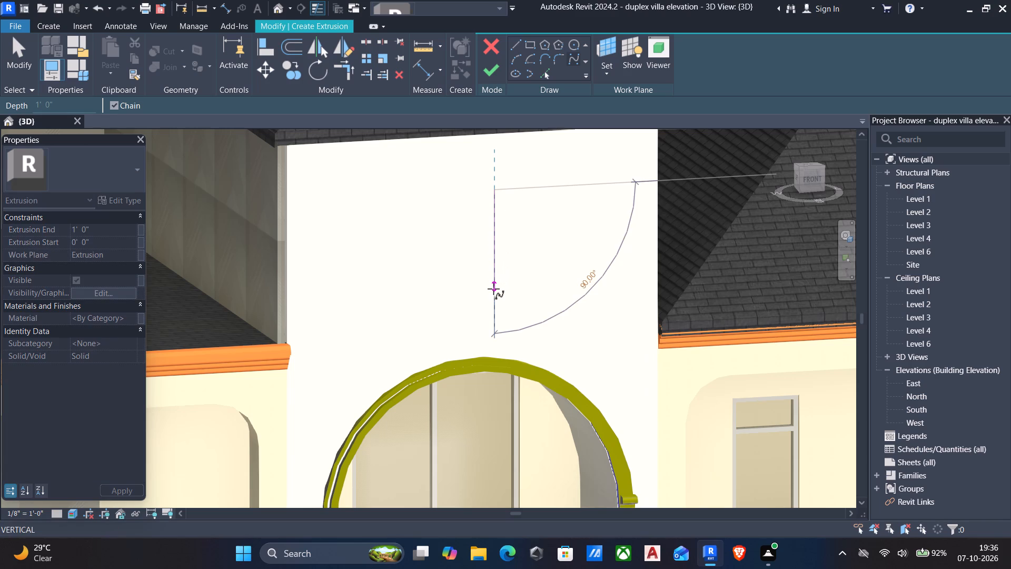
left_click(491, 296)
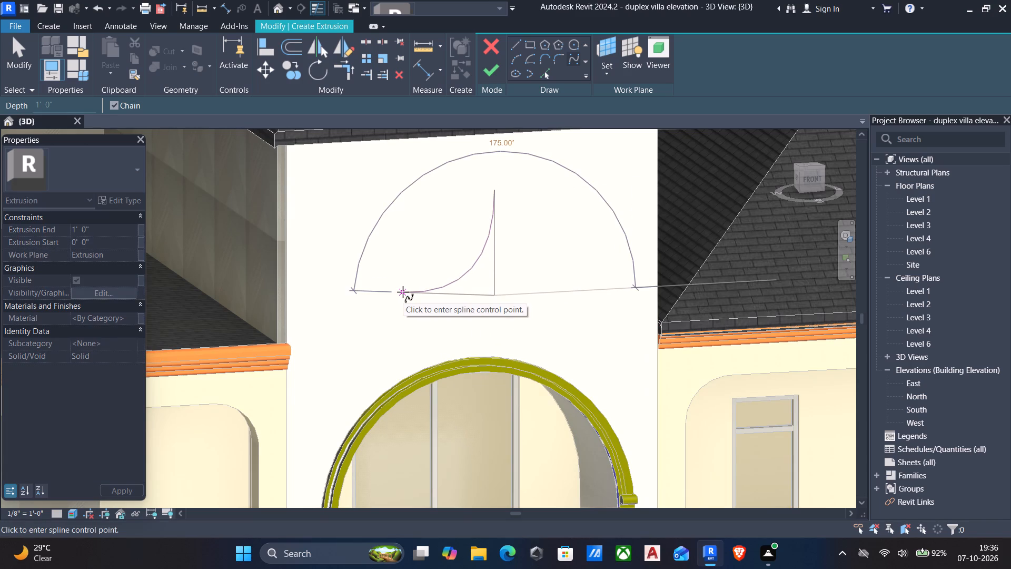
left_click(403, 292)
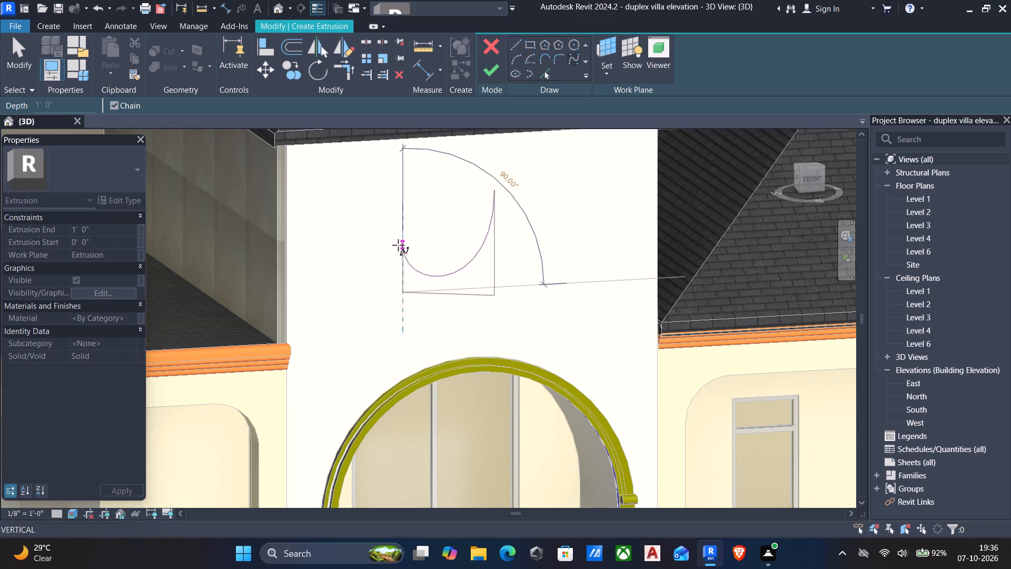
left_click(398, 245)
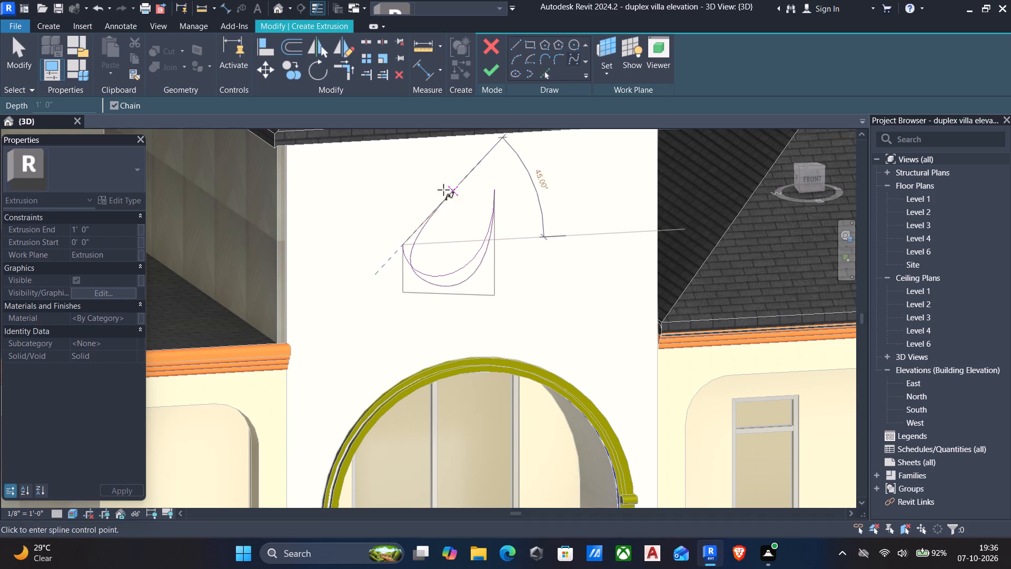
left_click(439, 192)
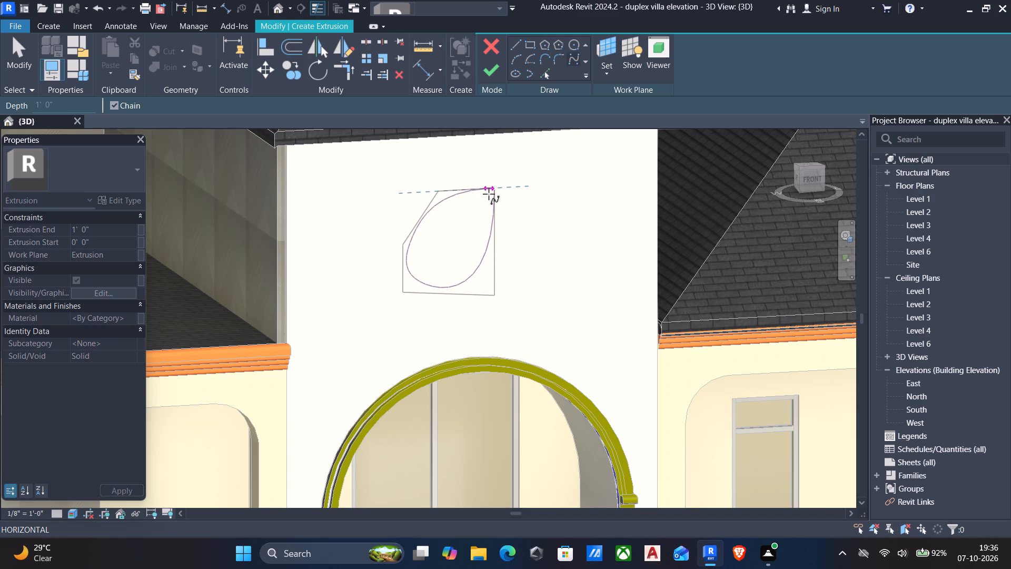
key("Escape")
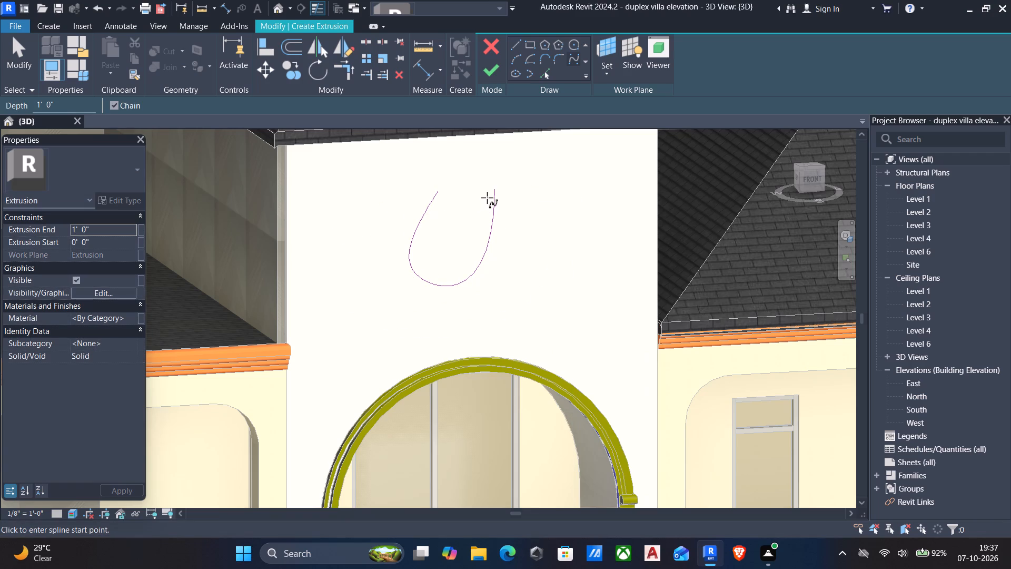
Sketch an inner U-shaped spline inside the outer curve, joining its two upper ends to close the profile.
left_click(435, 193)
left_click(448, 193)
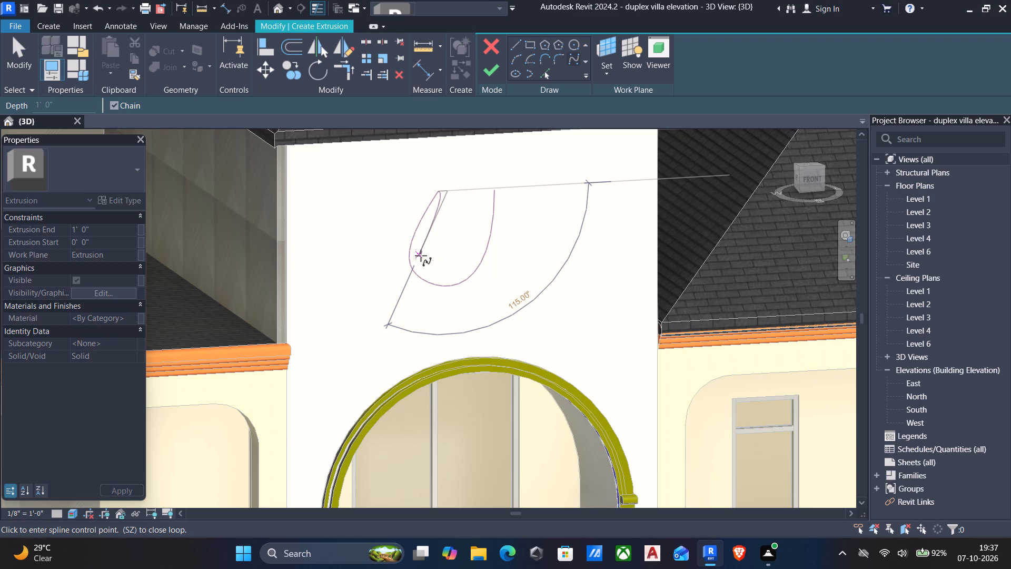
left_click(420, 257)
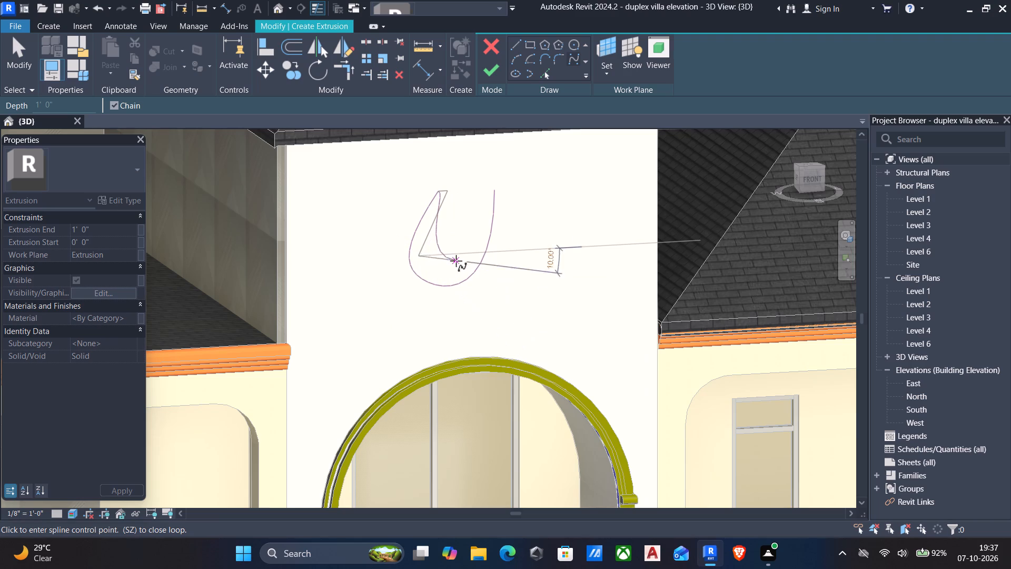
left_click(445, 264)
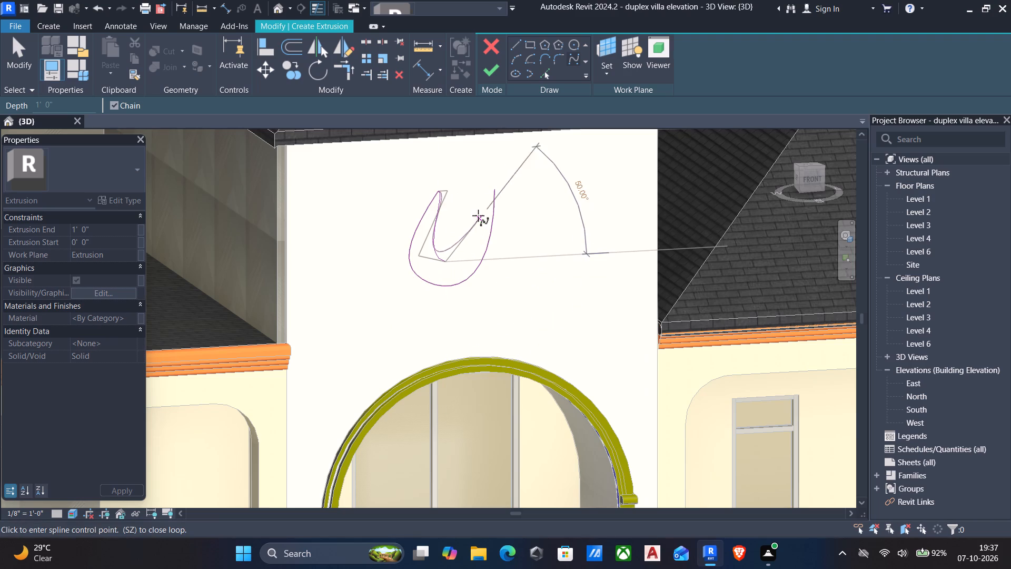
left_click(471, 252)
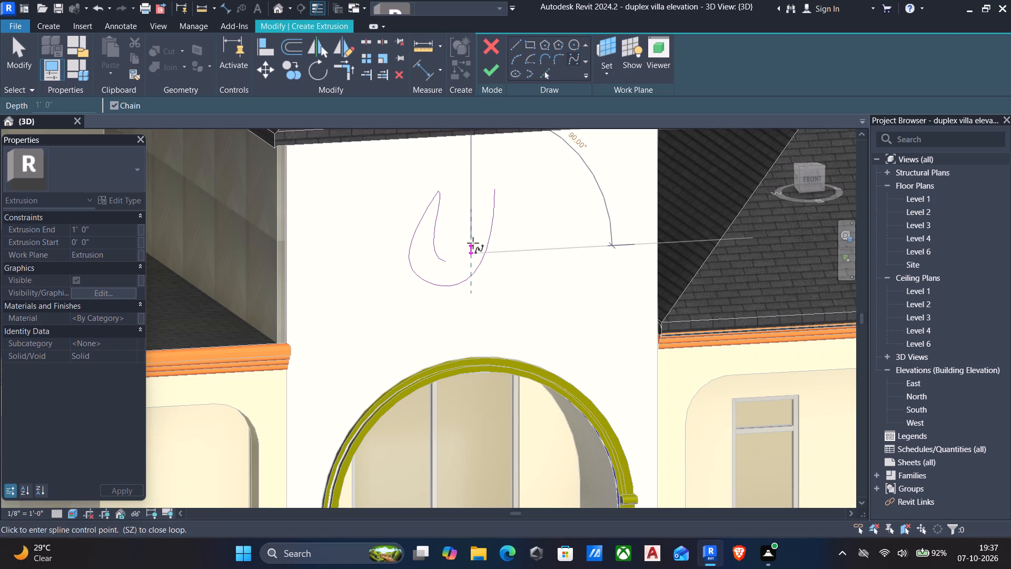
left_click(479, 189)
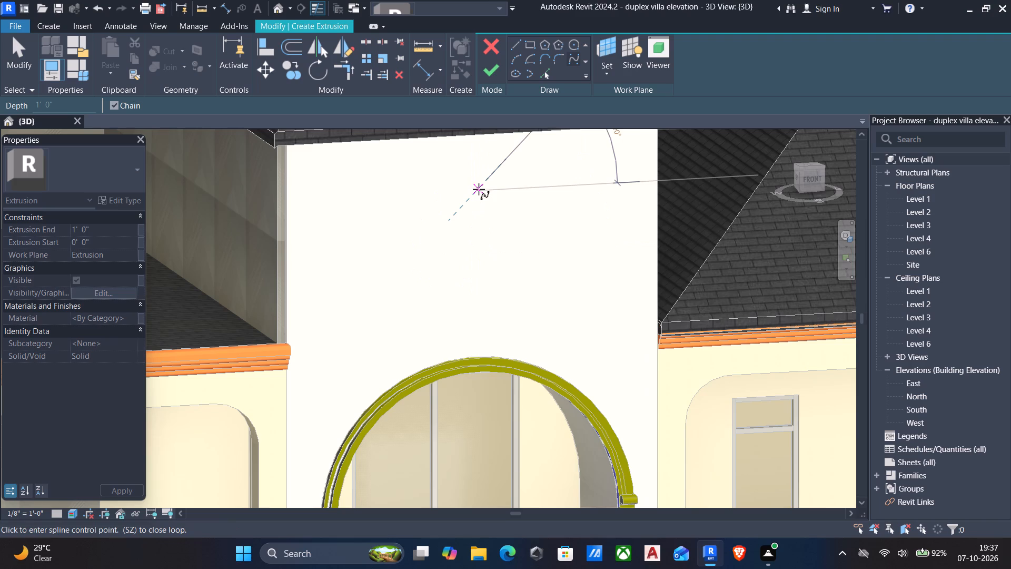
left_click(492, 189)
key("Escape")
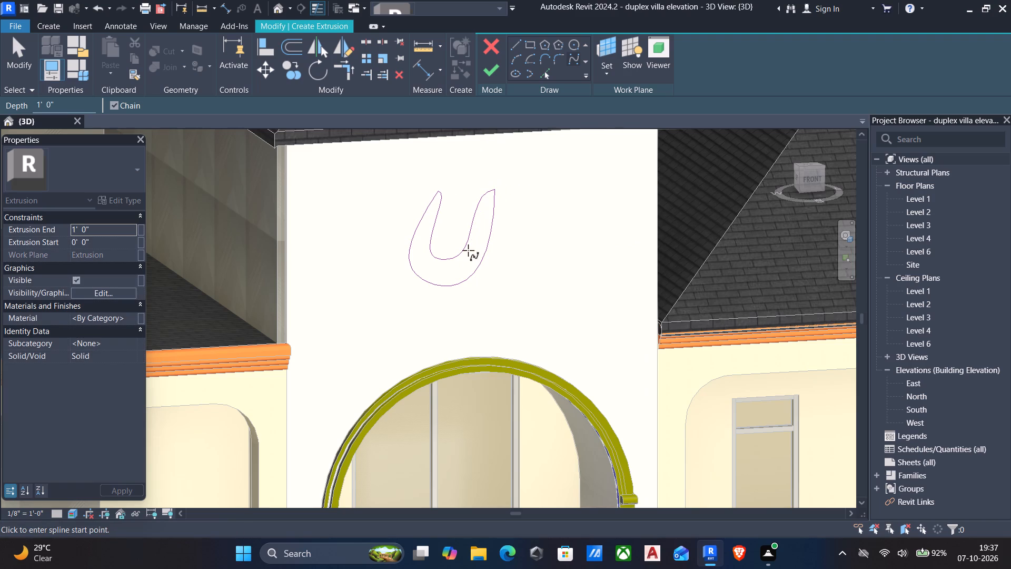
Sketch a thin, smile-shaped spline band beneath the U profile, with a rounded right tip, returning to its left starting end.
left_click(397, 287)
left_click_drag(438, 314, 456, 310)
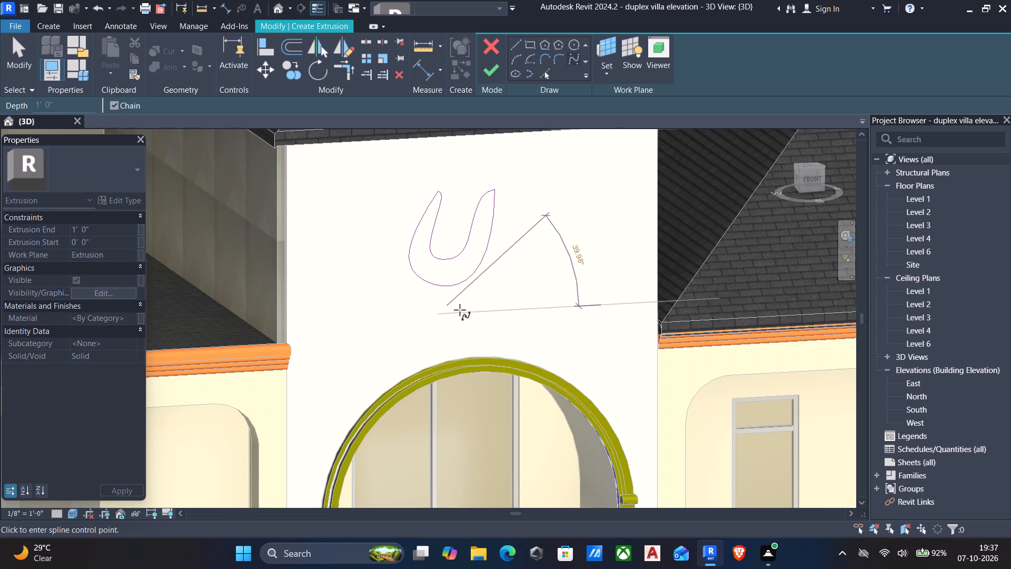
left_click(508, 273)
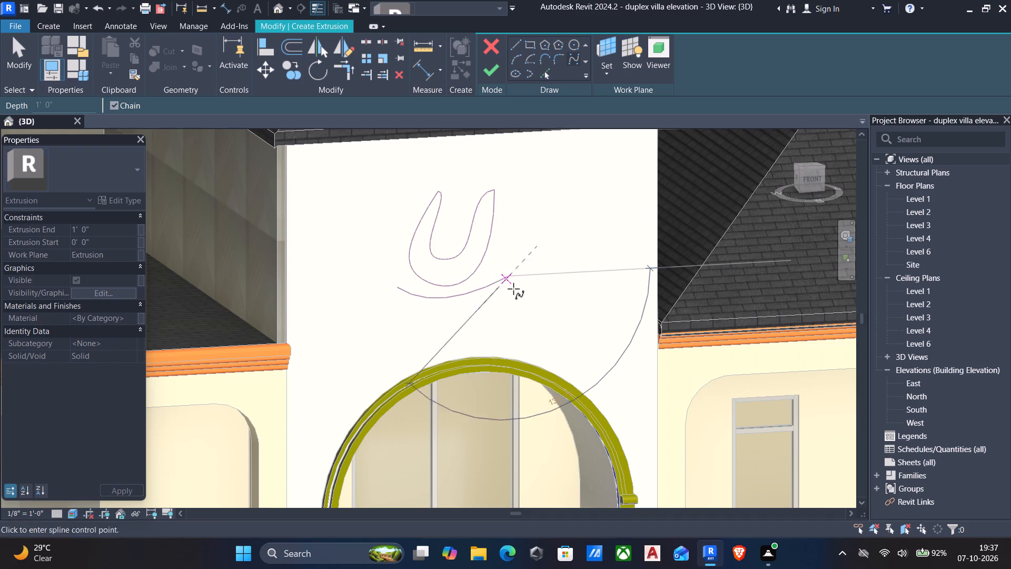
left_click(527, 256)
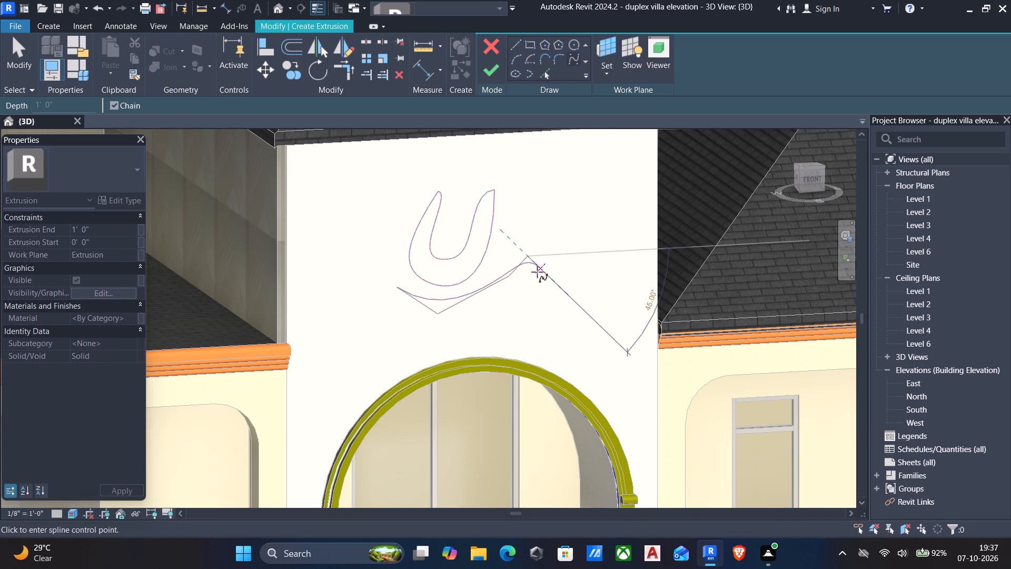
scroll(533, 266, "up", 5)
left_click(533, 266)
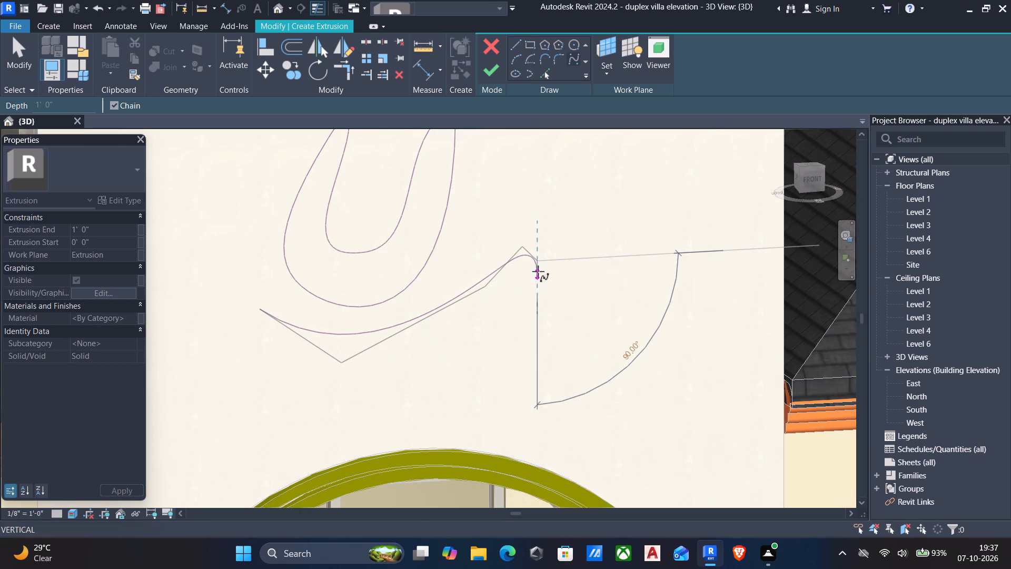
left_click_drag(529, 280, 522, 287)
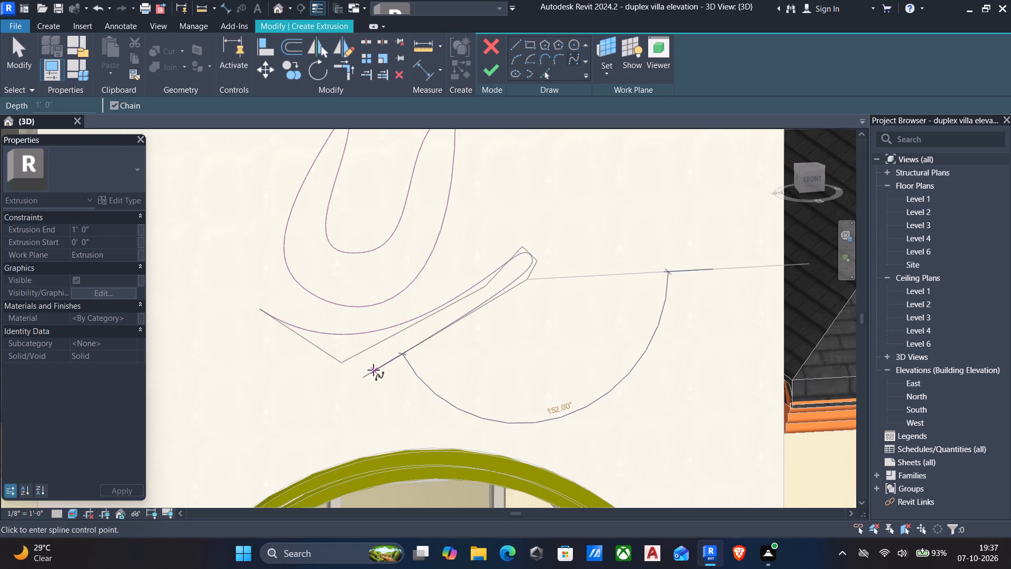
left_click(372, 369)
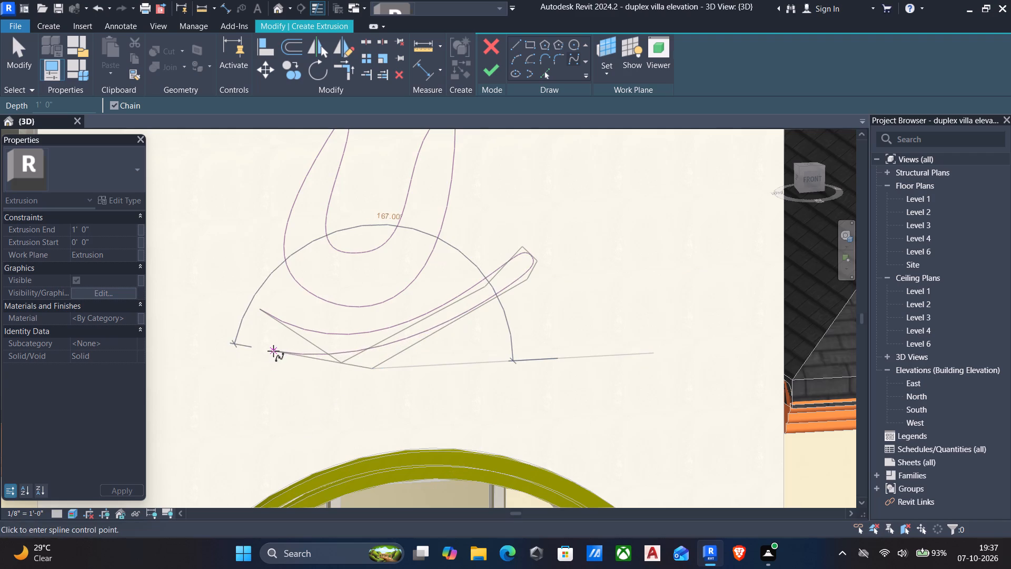
left_click(326, 374)
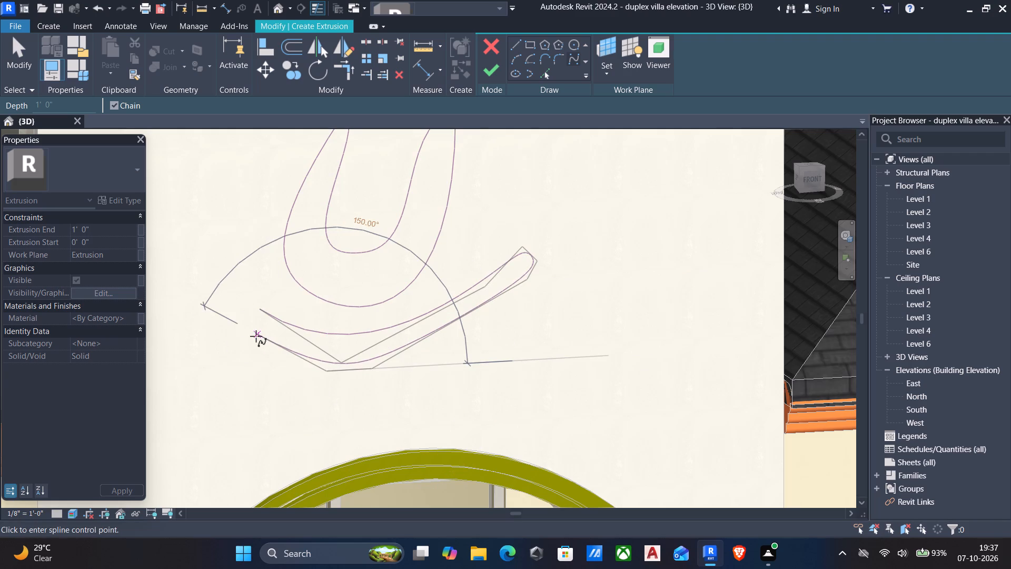
left_click(256, 336)
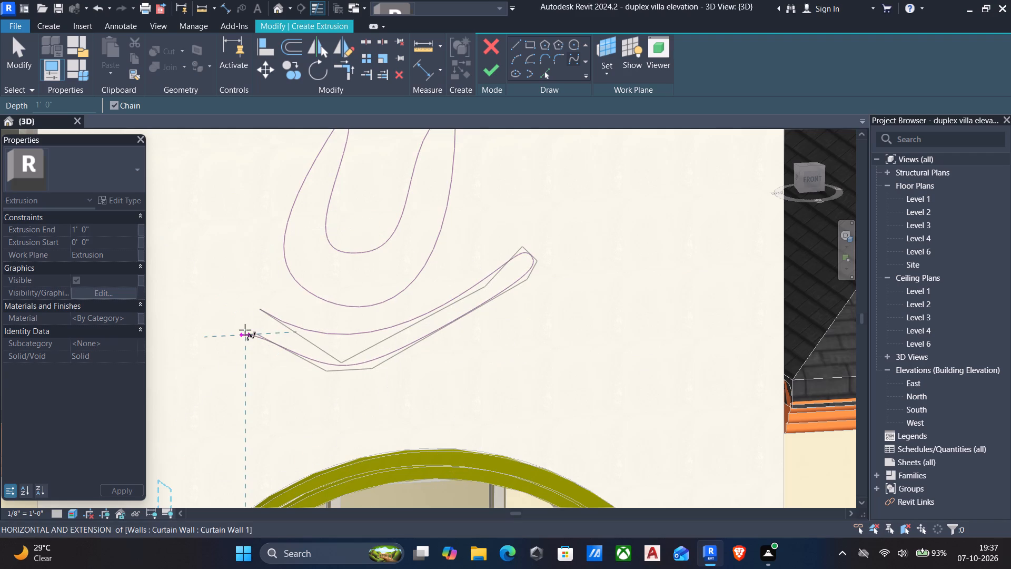
left_click(249, 326)
left_click(260, 309)
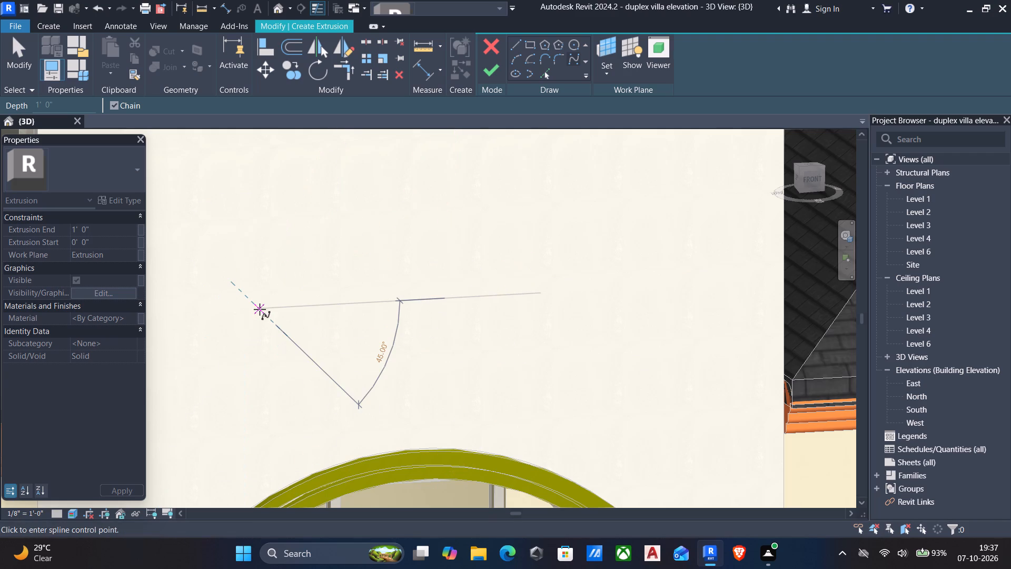
key("Escape")
scroll(393, 333, "down", 4)
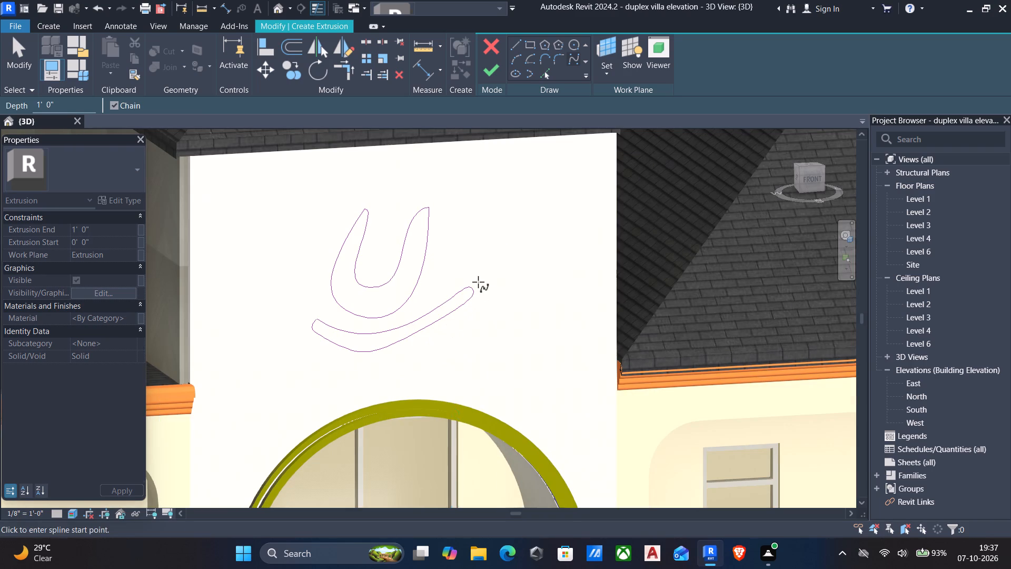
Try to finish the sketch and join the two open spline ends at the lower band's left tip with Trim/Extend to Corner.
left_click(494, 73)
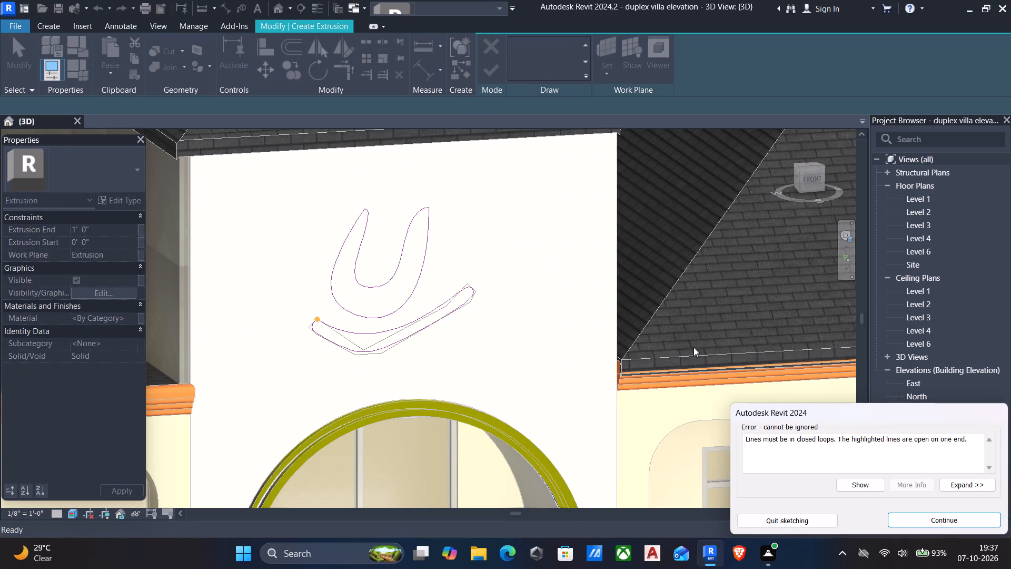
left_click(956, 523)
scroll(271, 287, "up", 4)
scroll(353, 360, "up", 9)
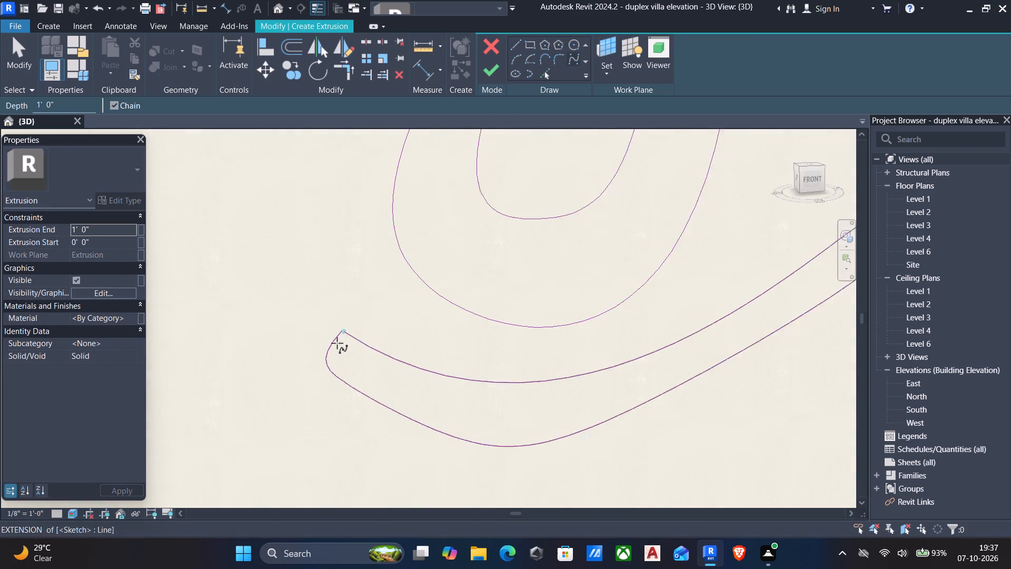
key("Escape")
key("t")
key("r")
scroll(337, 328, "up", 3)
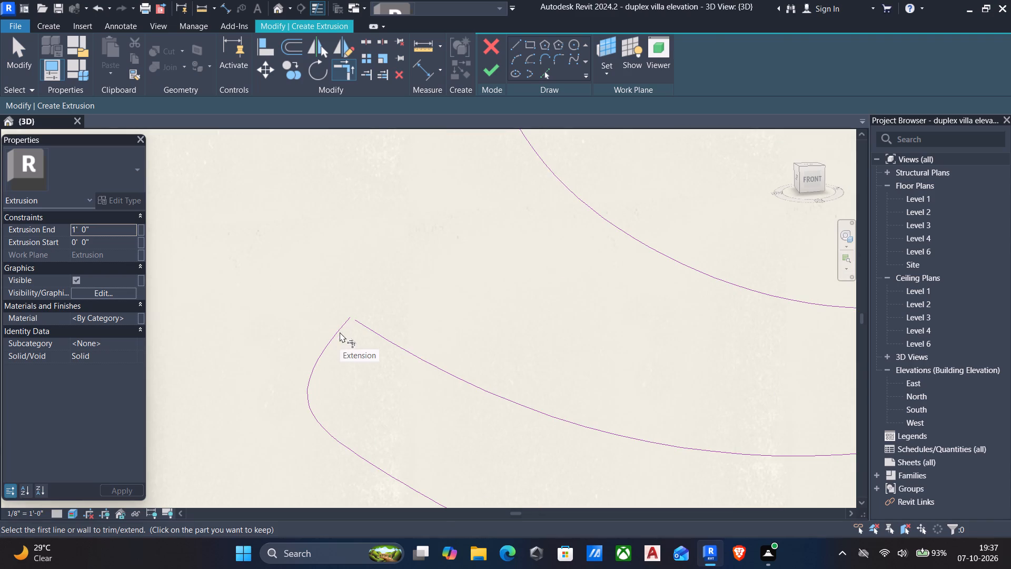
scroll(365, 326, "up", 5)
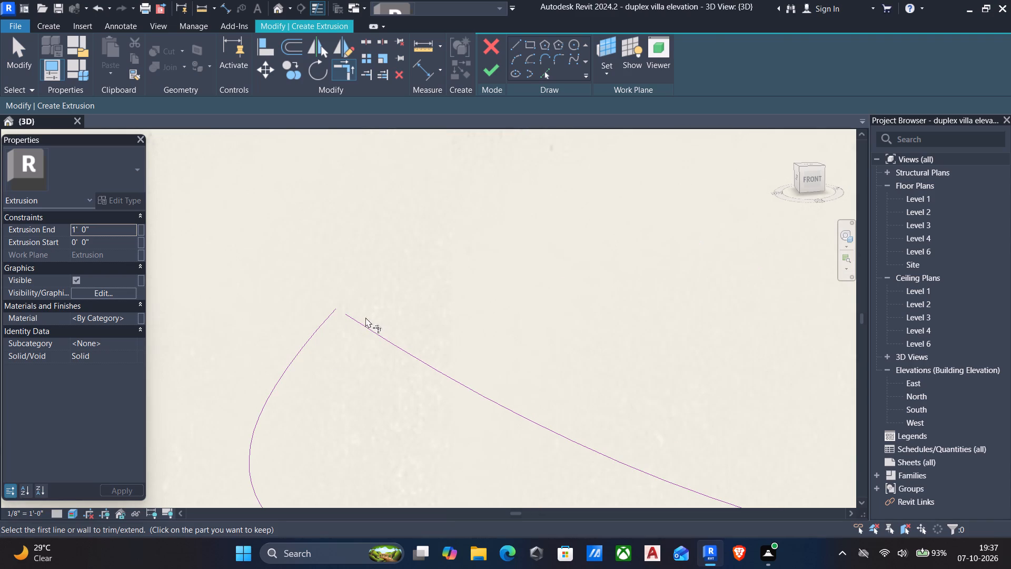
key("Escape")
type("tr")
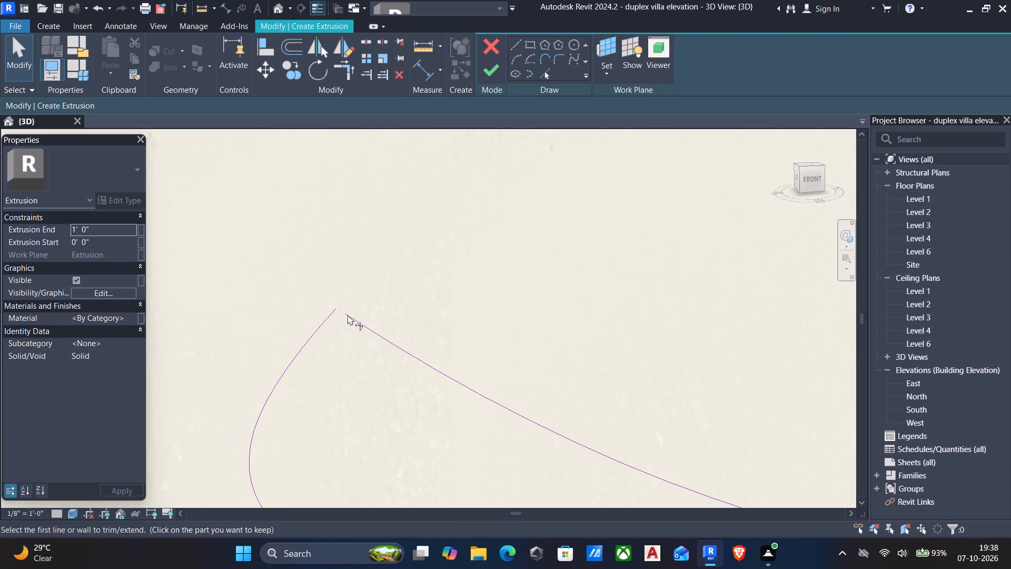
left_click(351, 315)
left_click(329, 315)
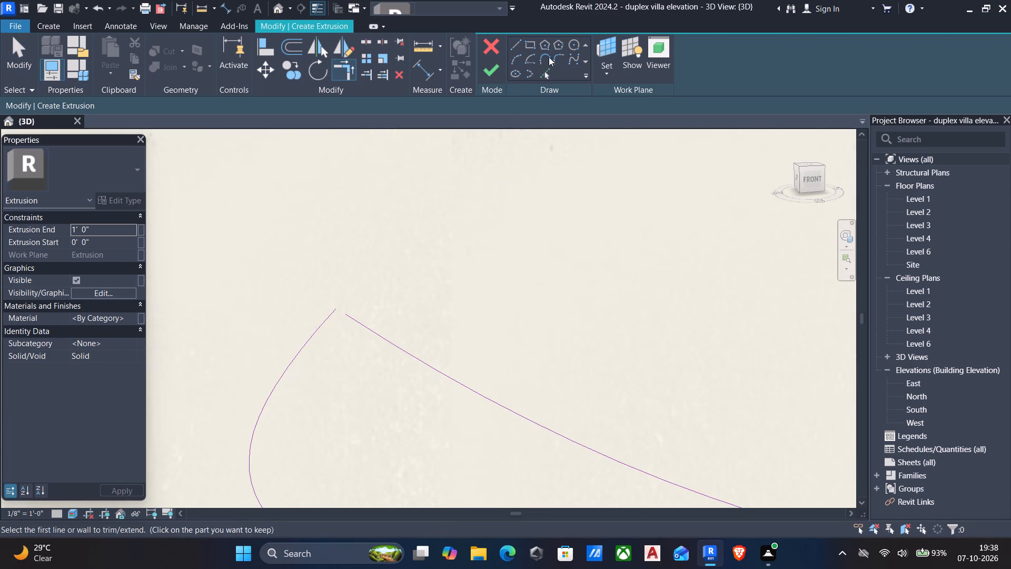
Bridge the gap at the lower band's left tip with a short spline between the open endpoints and finish the extrusion sketch.
left_click(569, 58)
scroll(354, 388, "up", 4)
scroll(328, 225, "up", 5)
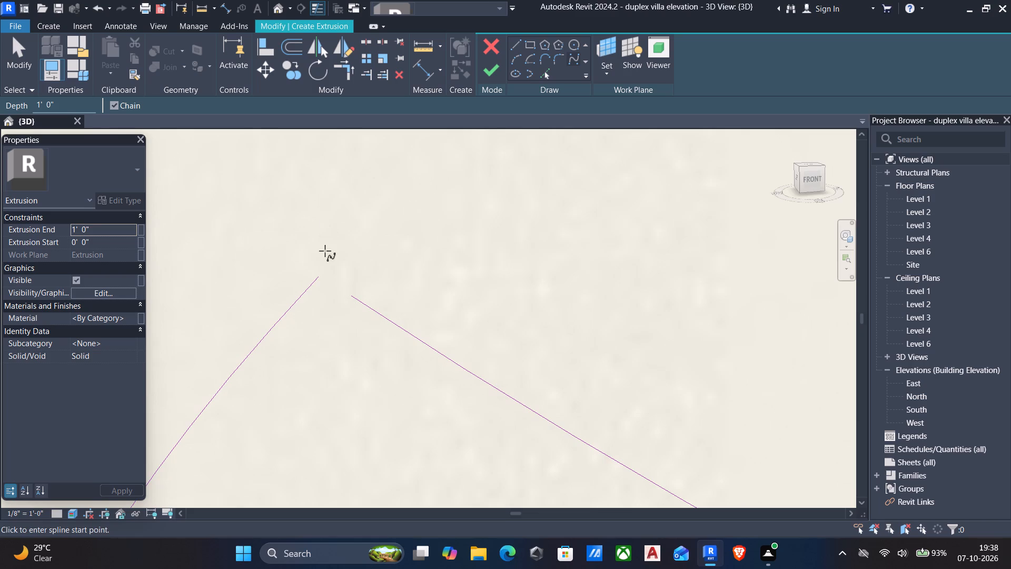
left_click(352, 296)
left_click(318, 277)
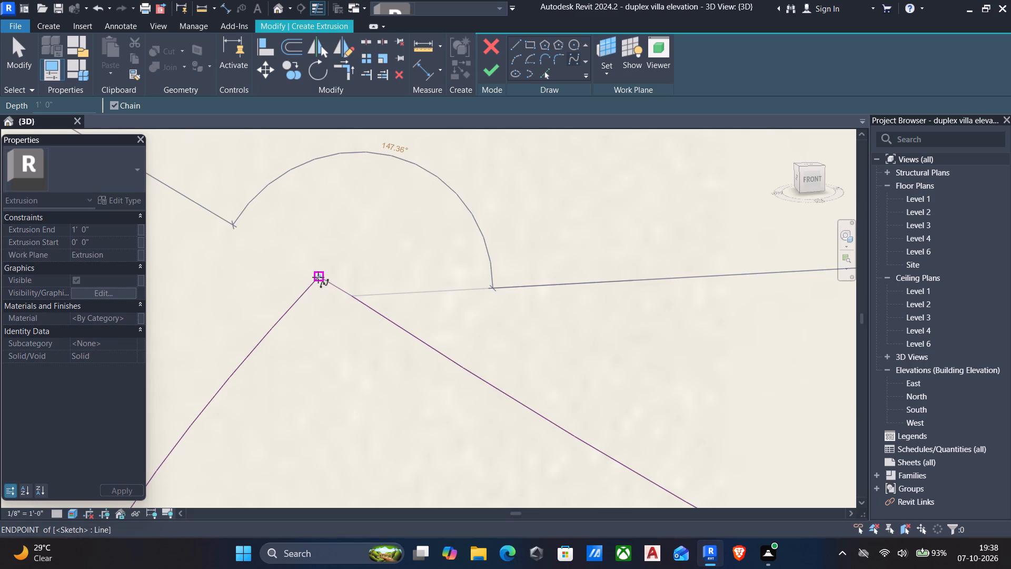
key("Escape")
left_click(482, 67)
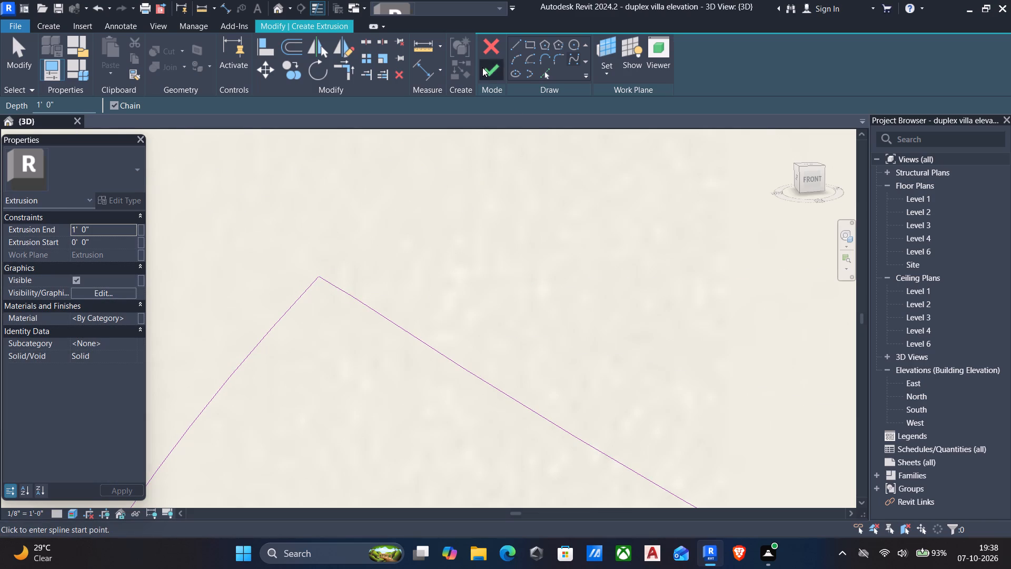
Set the Extrusion End of the new U-and-band emblem to 6".
scroll(473, 128, "down", 6)
scroll(461, 232, "down", 11)
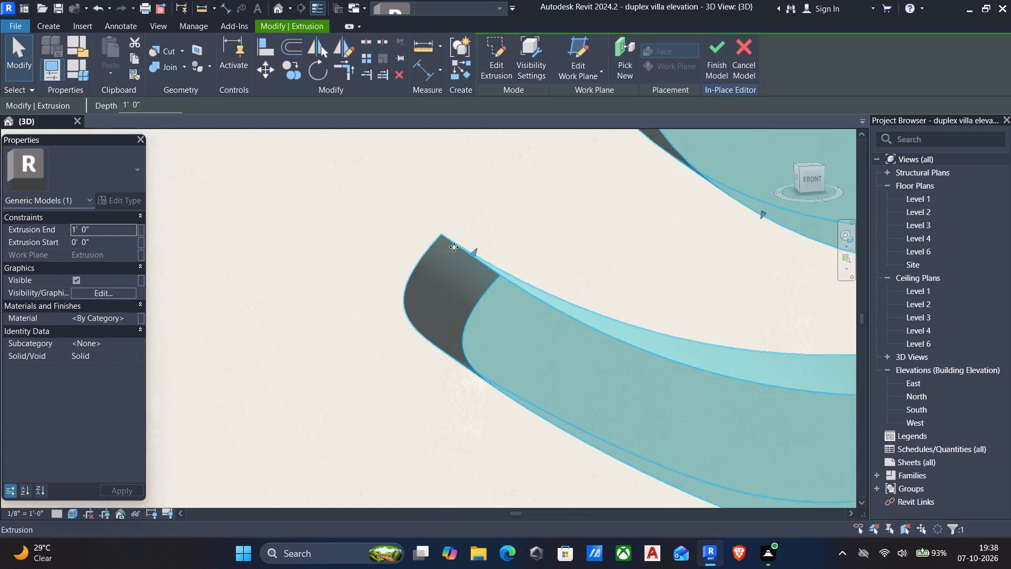
scroll(454, 247, "down", 20)
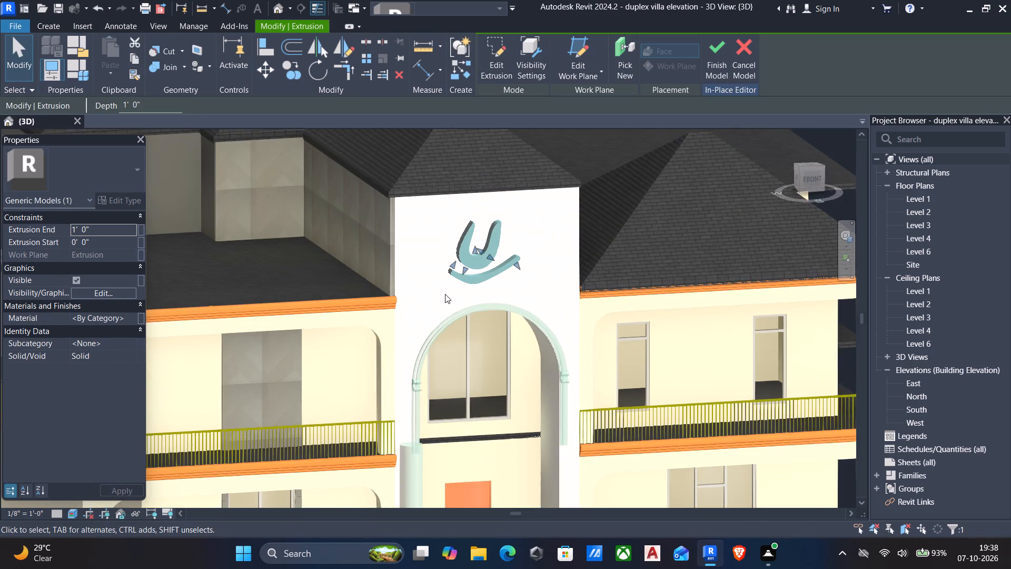
left_click(100, 231)
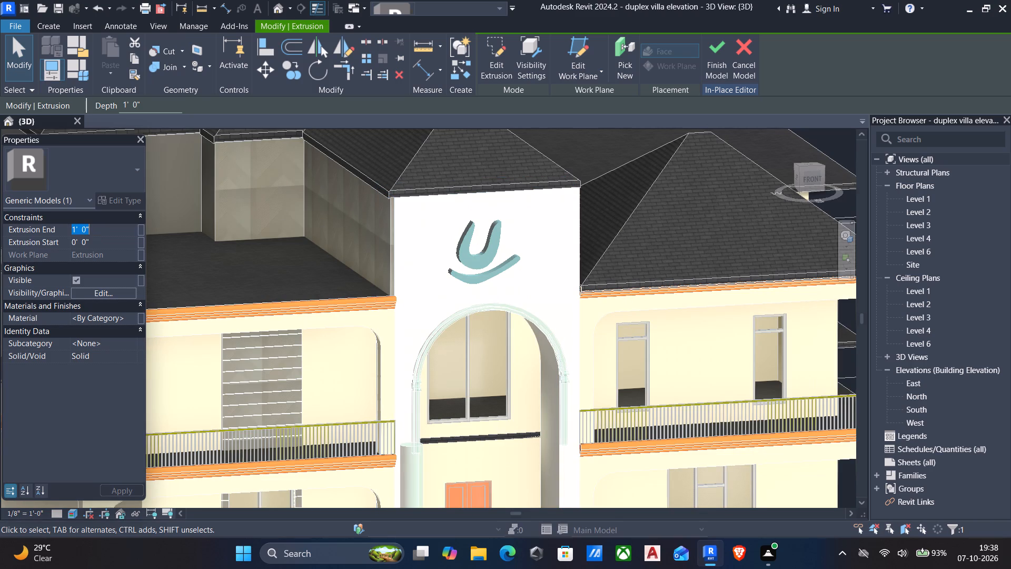
type("6\"")
key("Return")
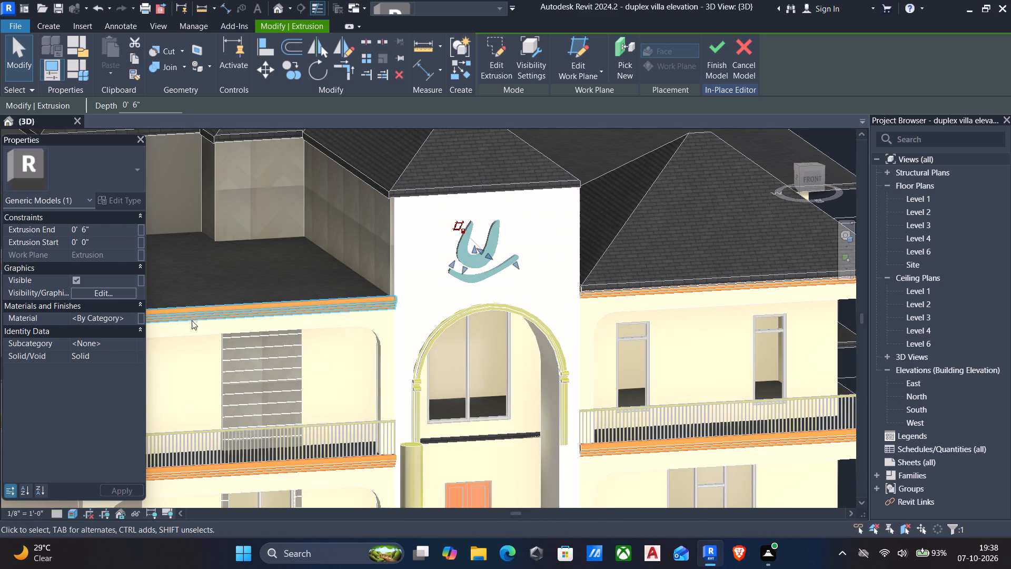
Assign the Roofing, EPDM Membrane material to the emblem extrusion.
left_click(126, 316)
left_click(132, 317)
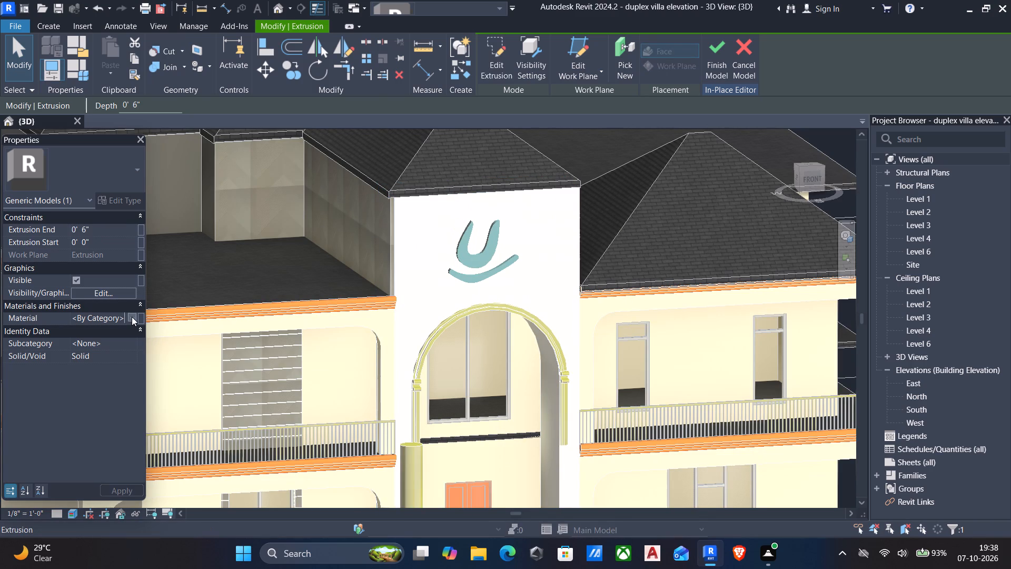
scroll(111, 240, "down", 3)
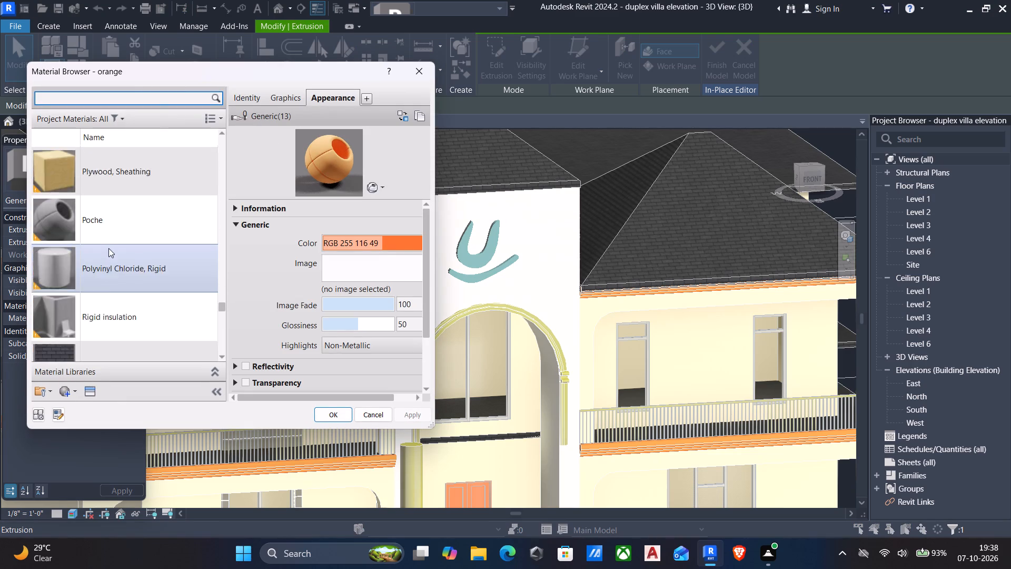
scroll(108, 248, "down", 2)
left_click(110, 281)
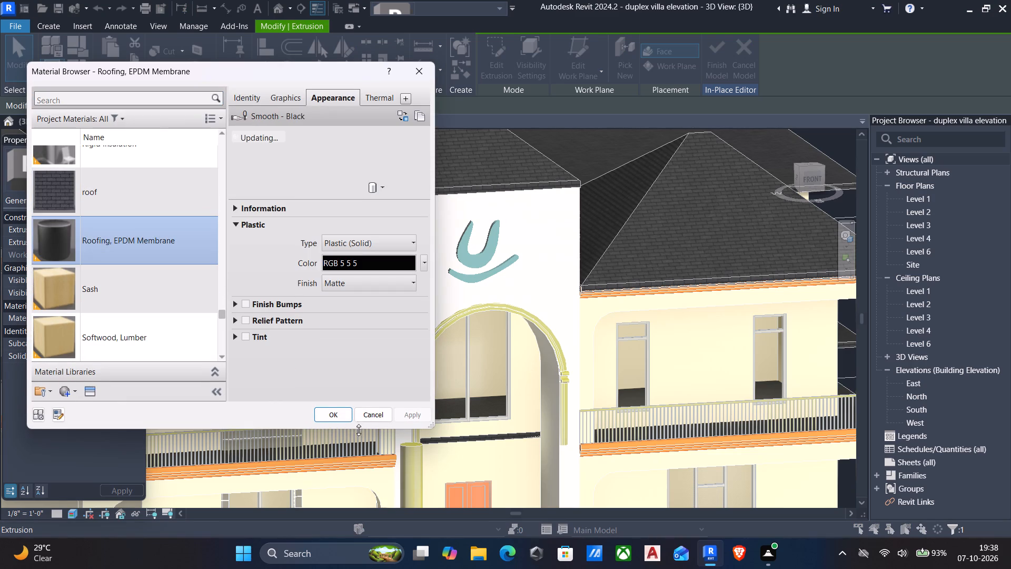
left_click(341, 418)
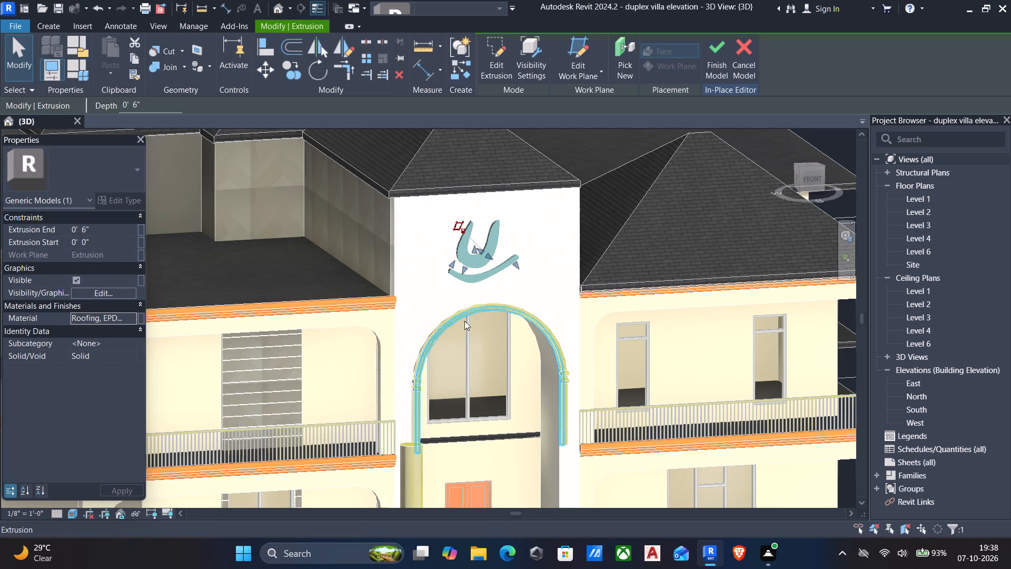
Finish the in-place model containing the tower emblem and bring the whole villa into view.
left_click(720, 58)
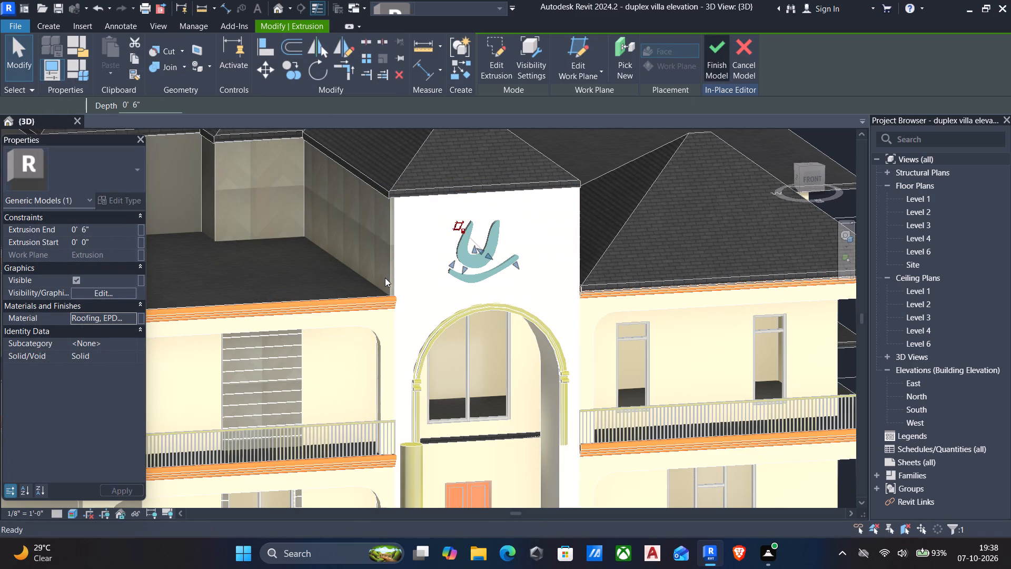
scroll(447, 330, "down", 5)
middle_click_drag(449, 368, 449, 368)
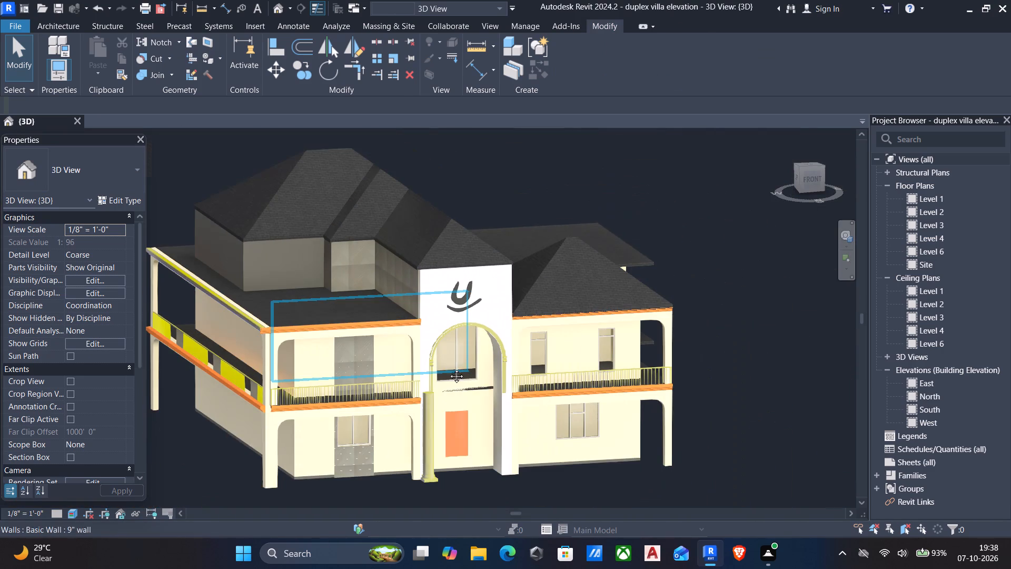
Examine the villa's exterior from the front and both sides, including the entrance tower with its emblem.
middle_click_drag(449, 368, 449, 342)
scroll(454, 371, "up", 5)
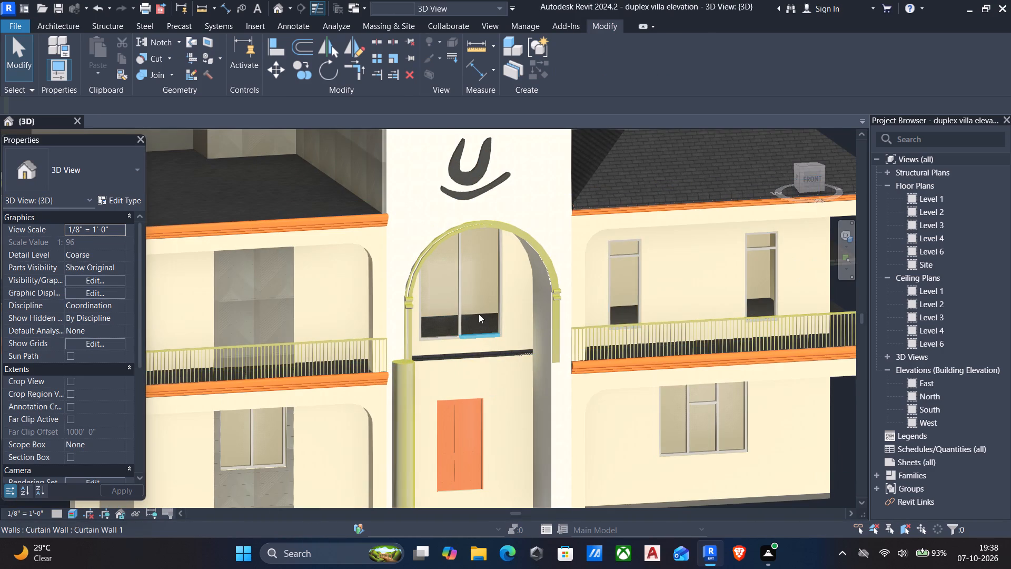
scroll(479, 314, "down", 5)
middle_click_drag(471, 326, 448, 301)
scroll(457, 354, "down", 2)
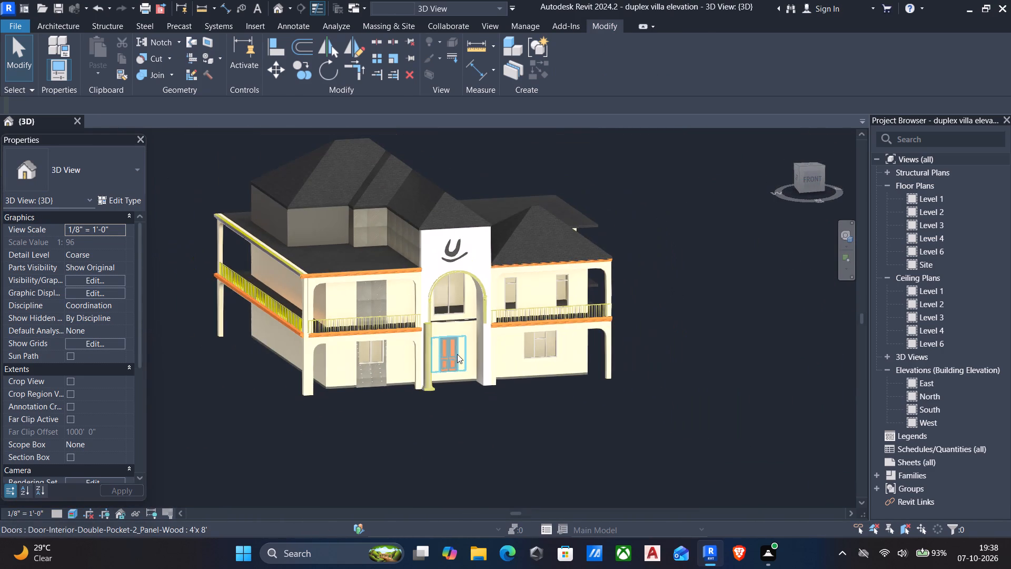
scroll(526, 375, "down", 1)
middle_click_drag(546, 381, 433, 378)
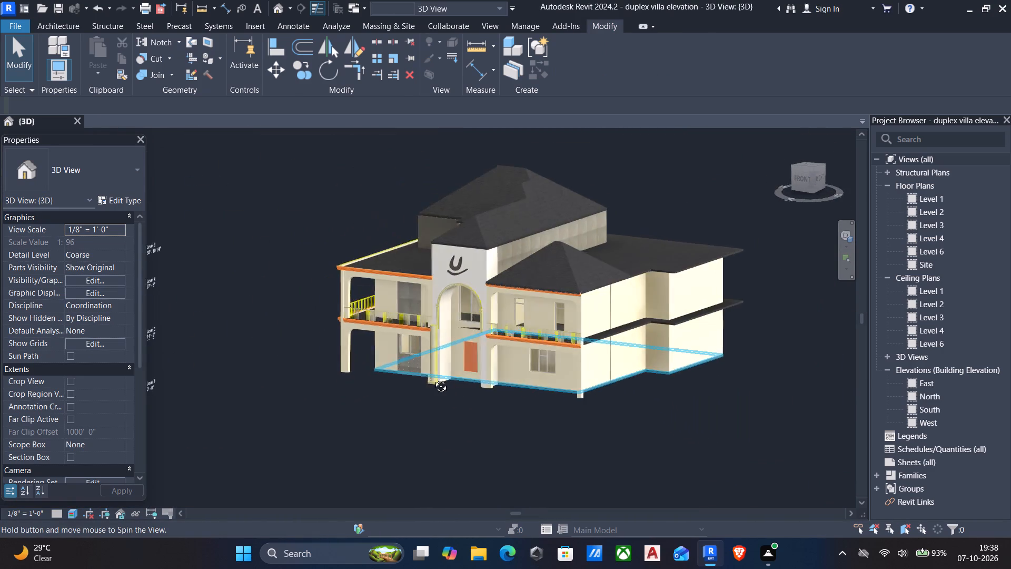
middle_click_drag(433, 378, 528, 346)
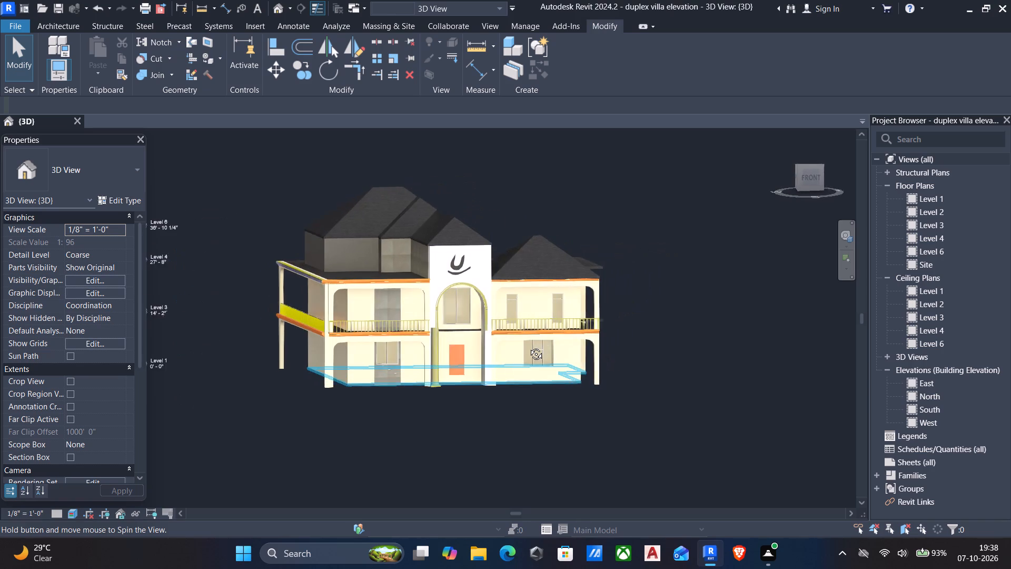
middle_click_drag(528, 346, 568, 349)
middle_click_drag(464, 390, 452, 403)
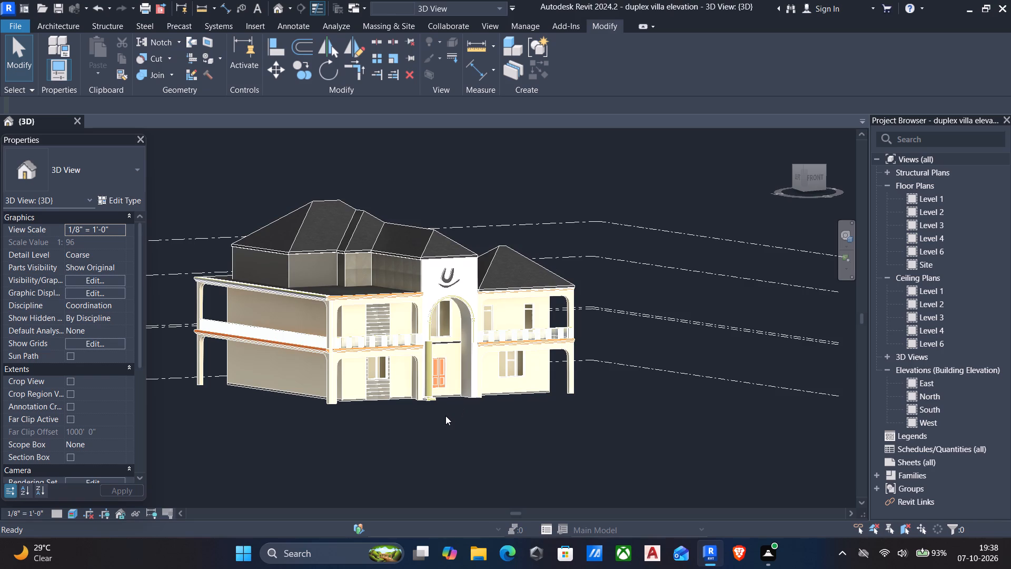
scroll(445, 416, "down", 3)
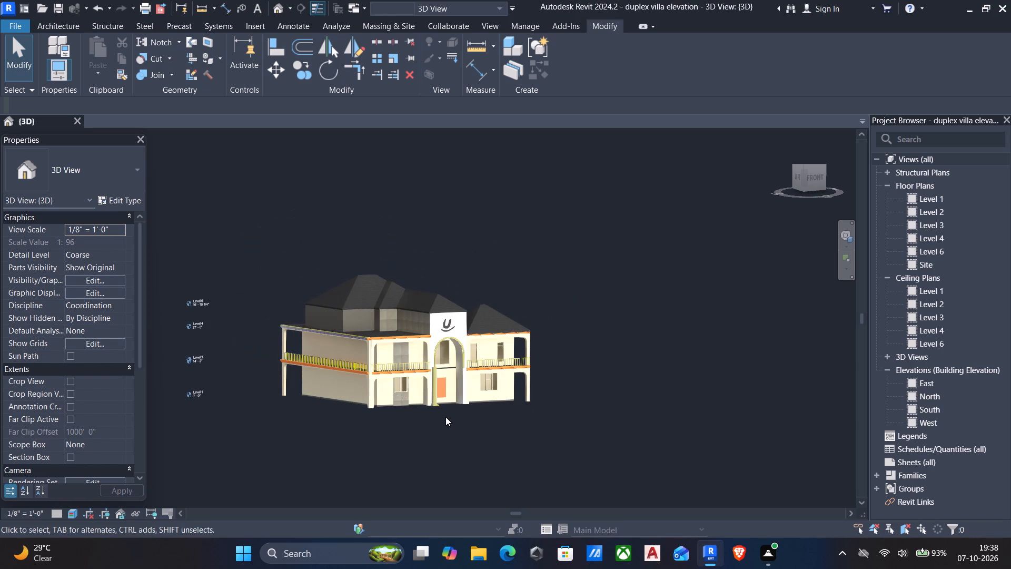
Open the generic in-place model of the facade frames and entrance arch for editing.
scroll(440, 399, "up", 9)
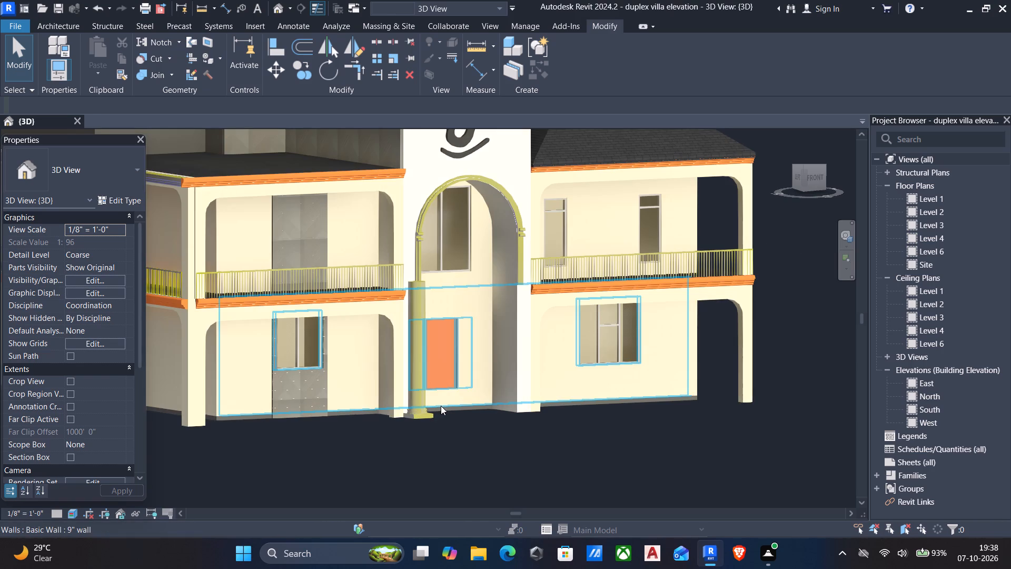
left_click(514, 388)
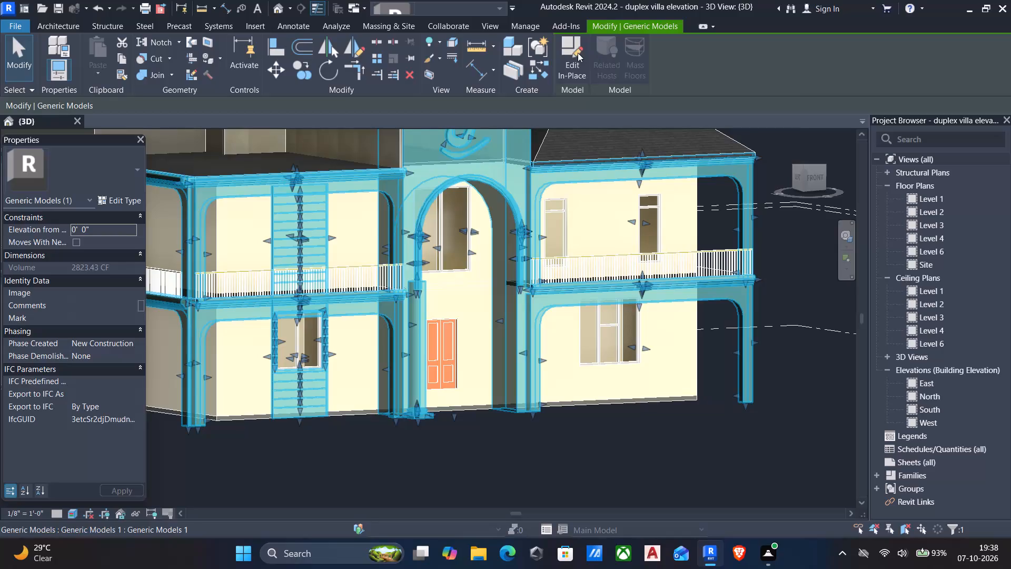
left_click(576, 61)
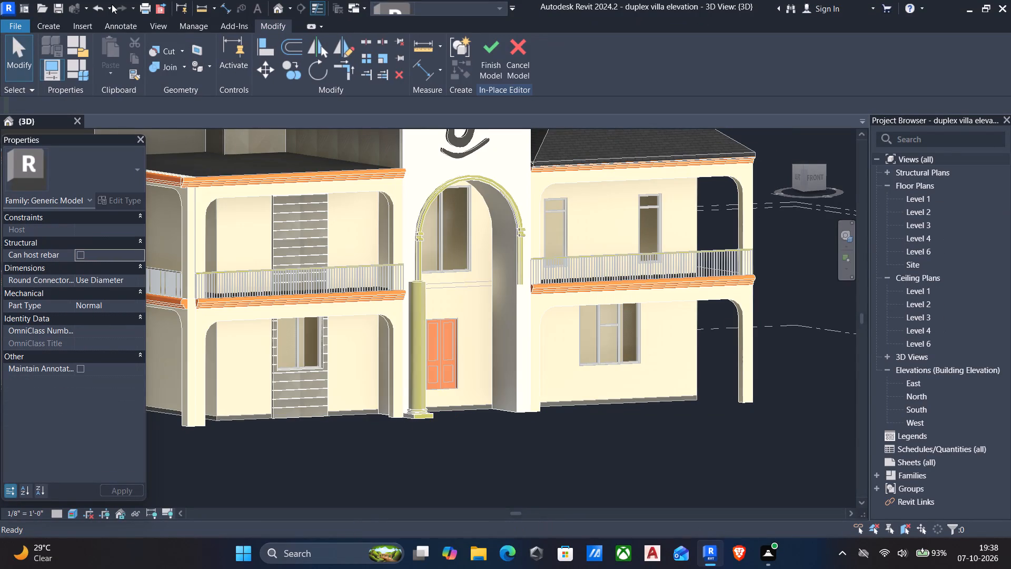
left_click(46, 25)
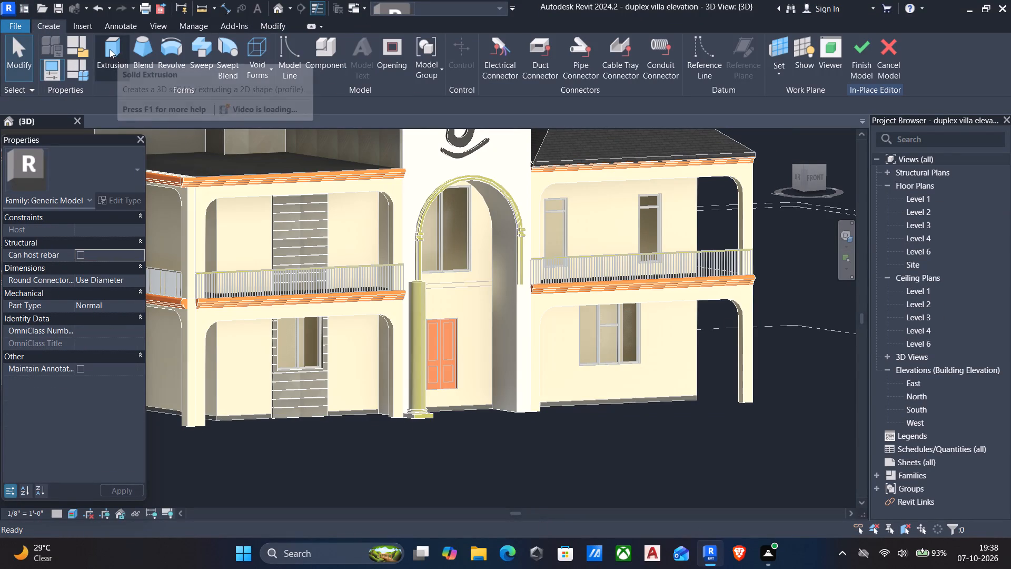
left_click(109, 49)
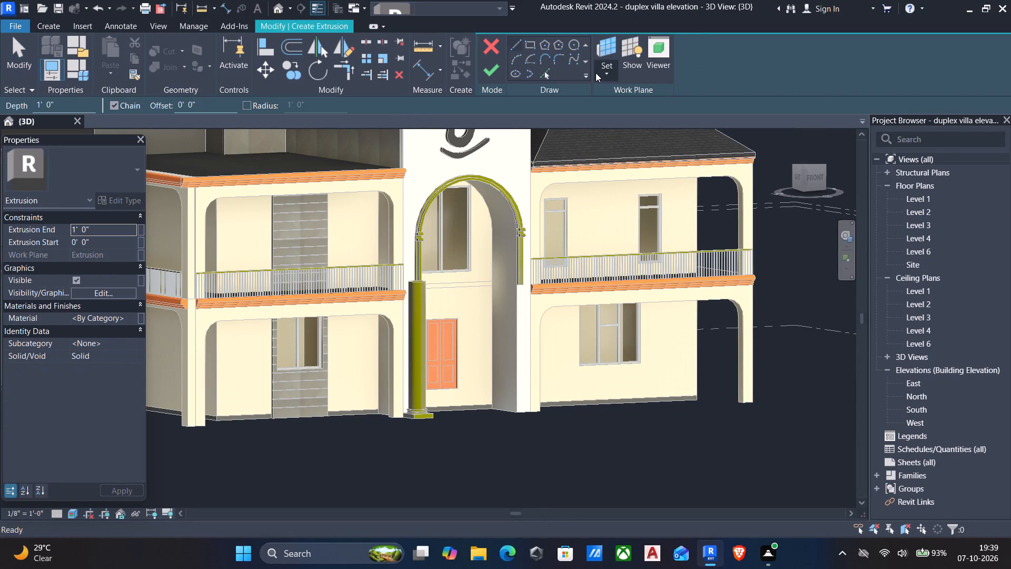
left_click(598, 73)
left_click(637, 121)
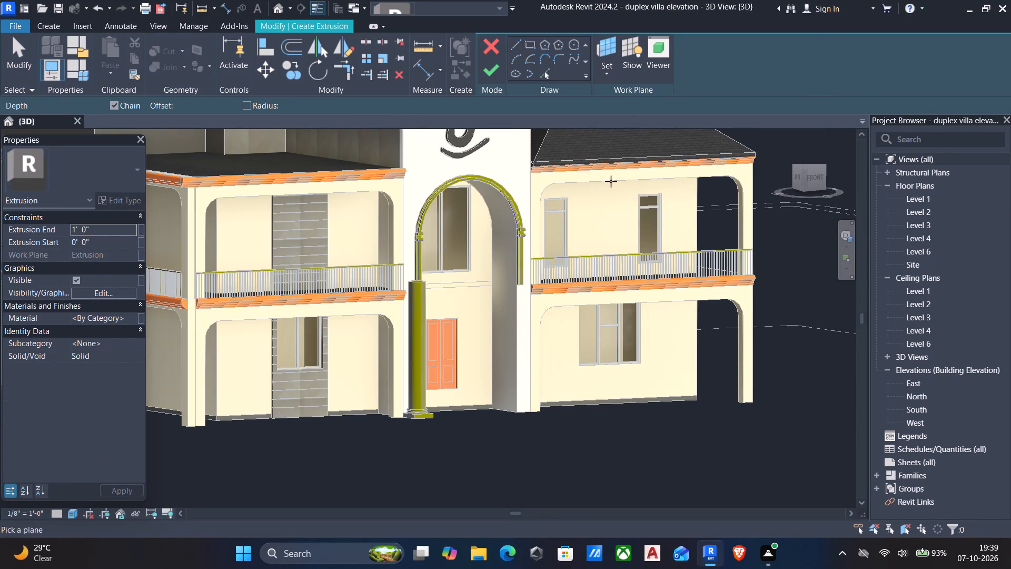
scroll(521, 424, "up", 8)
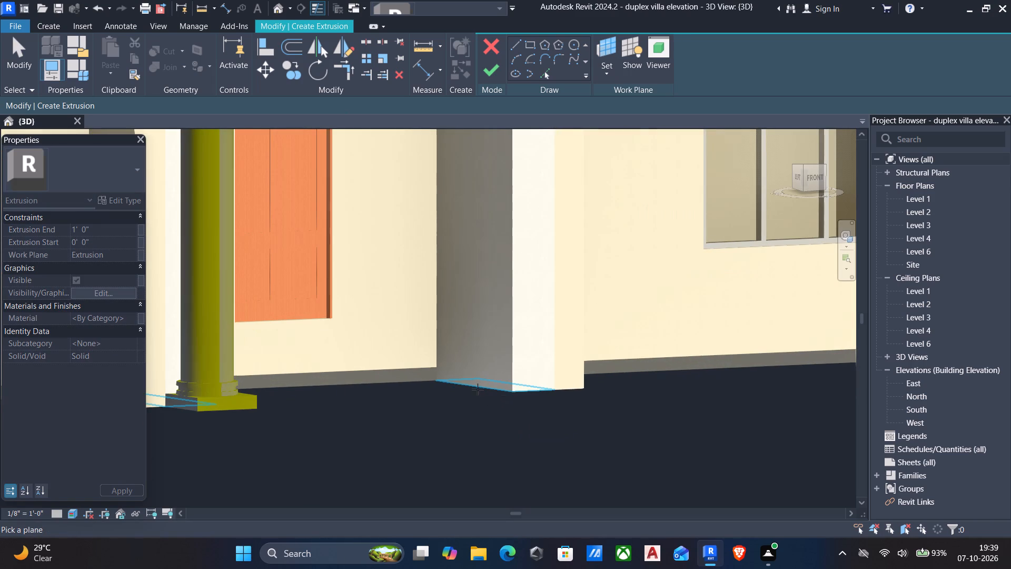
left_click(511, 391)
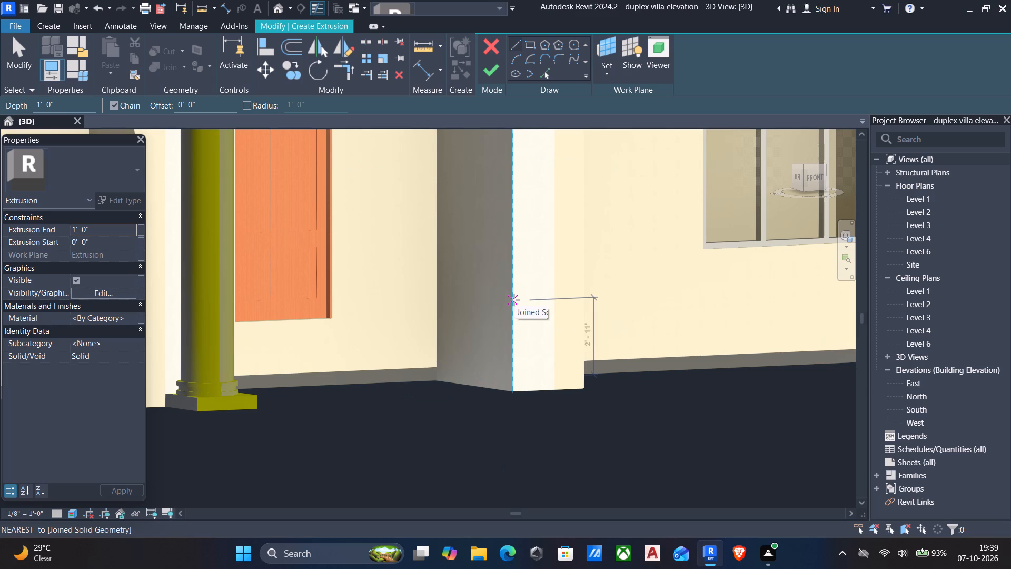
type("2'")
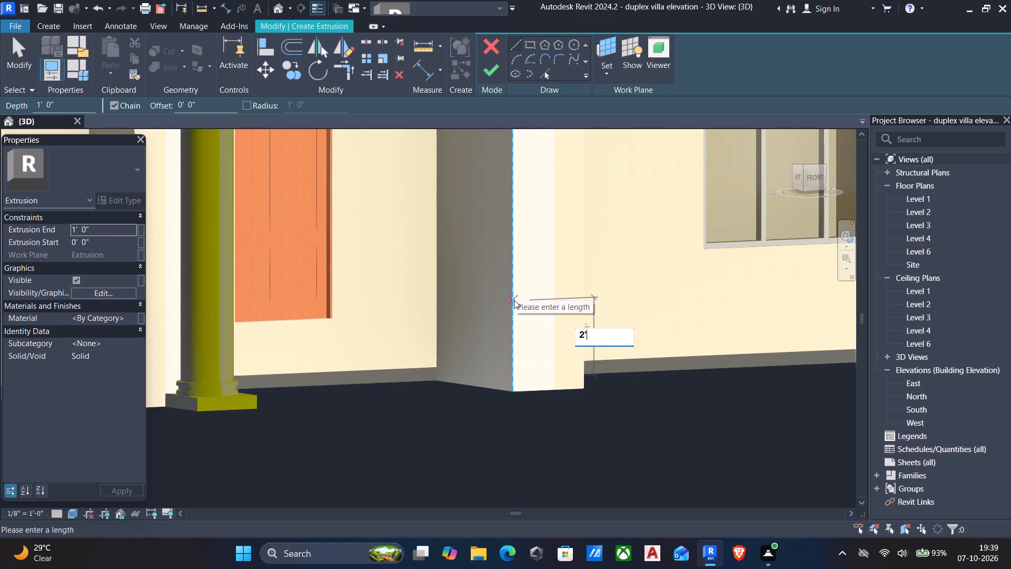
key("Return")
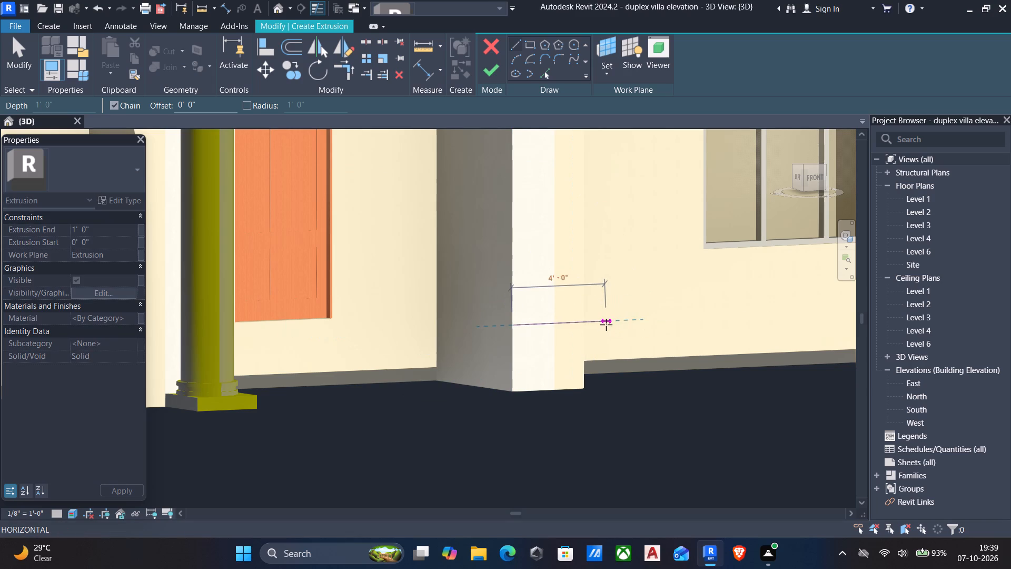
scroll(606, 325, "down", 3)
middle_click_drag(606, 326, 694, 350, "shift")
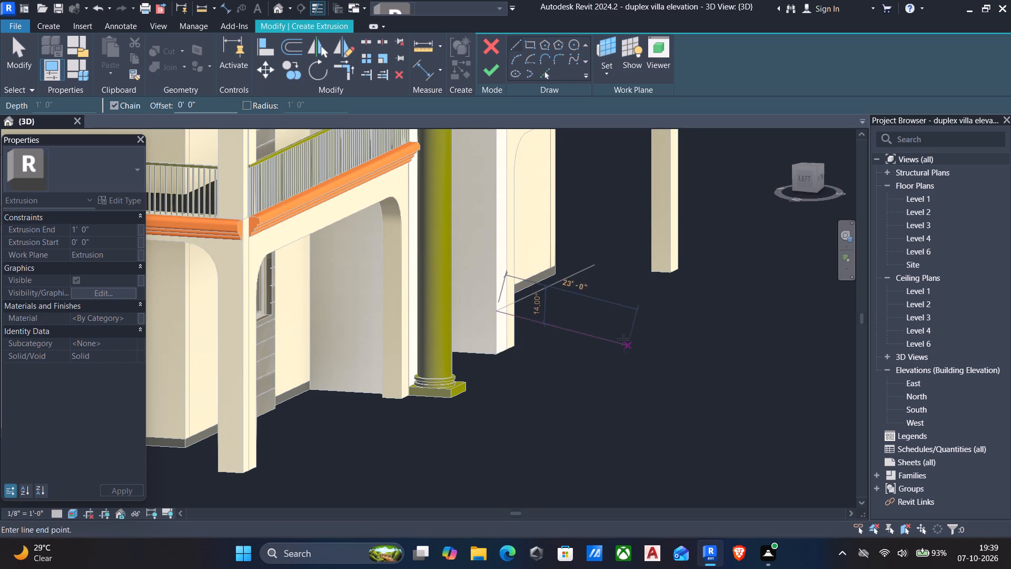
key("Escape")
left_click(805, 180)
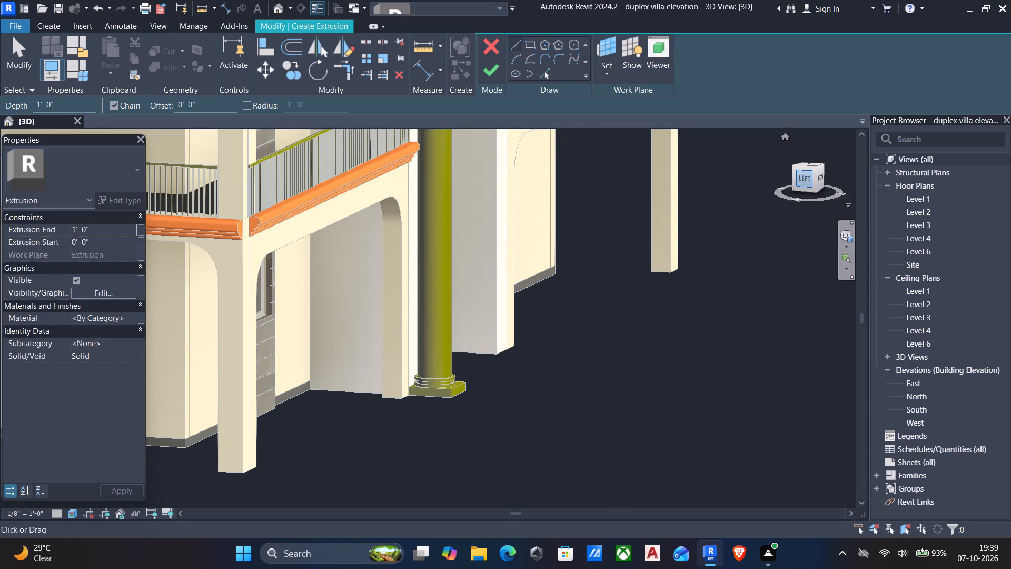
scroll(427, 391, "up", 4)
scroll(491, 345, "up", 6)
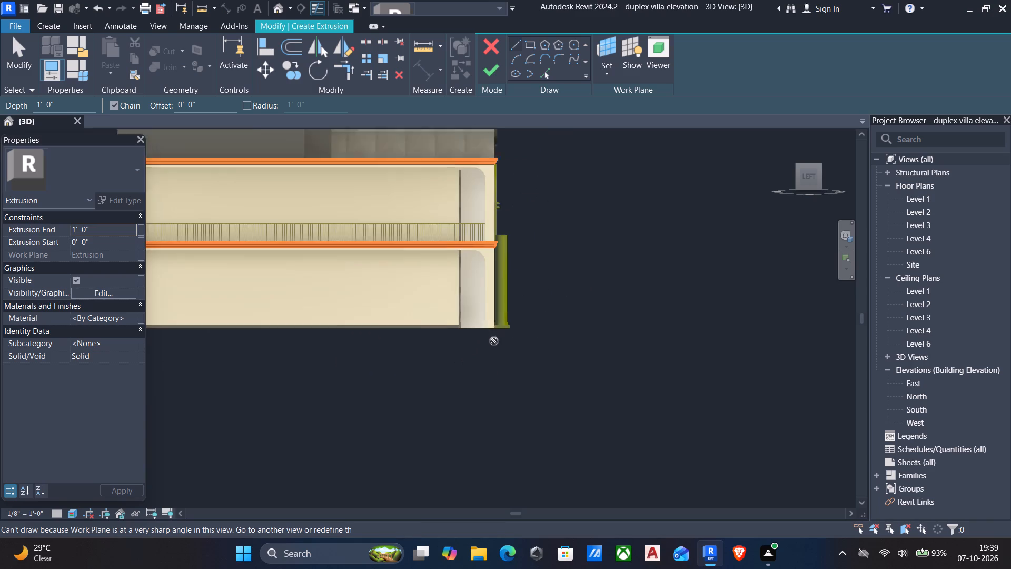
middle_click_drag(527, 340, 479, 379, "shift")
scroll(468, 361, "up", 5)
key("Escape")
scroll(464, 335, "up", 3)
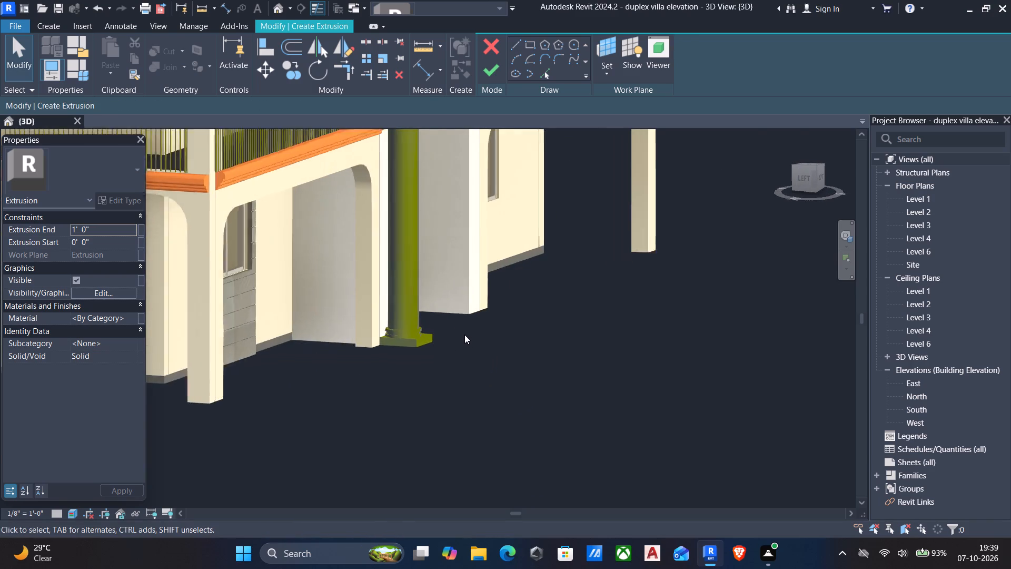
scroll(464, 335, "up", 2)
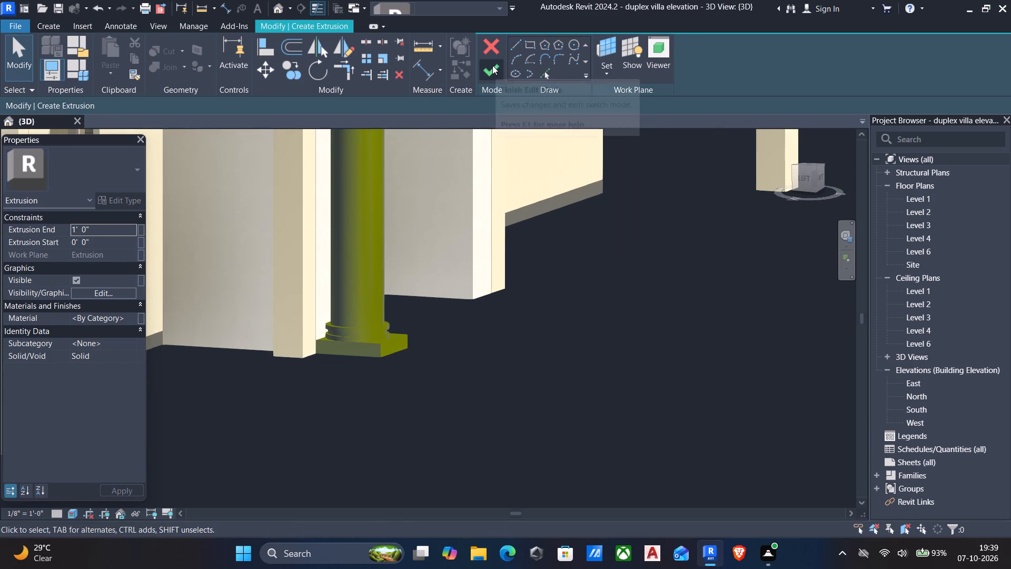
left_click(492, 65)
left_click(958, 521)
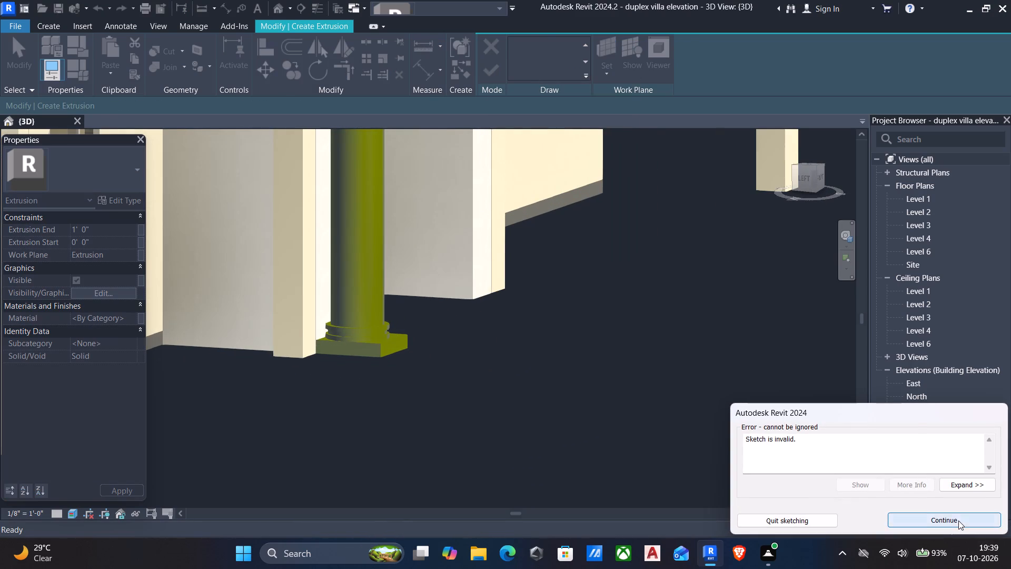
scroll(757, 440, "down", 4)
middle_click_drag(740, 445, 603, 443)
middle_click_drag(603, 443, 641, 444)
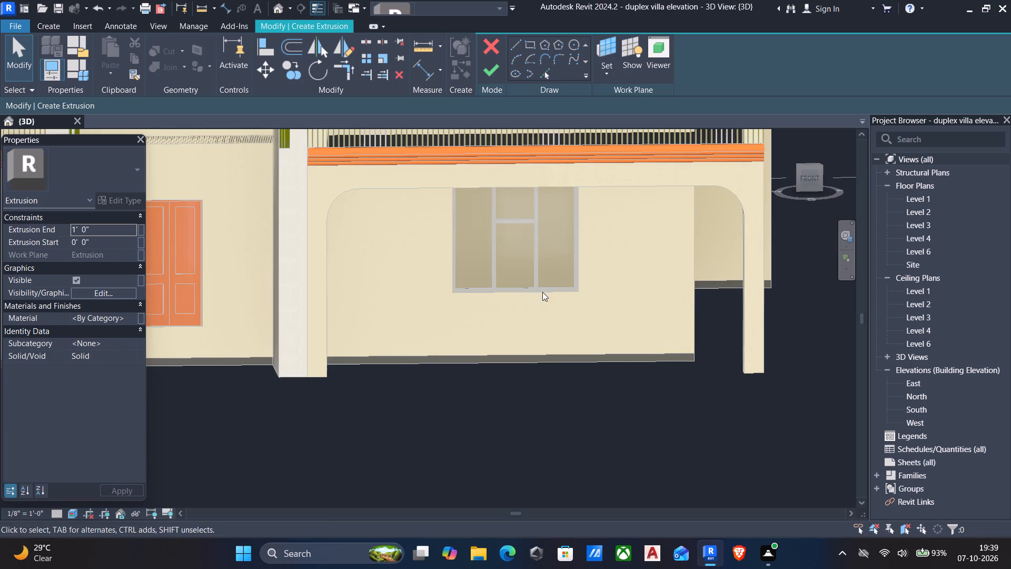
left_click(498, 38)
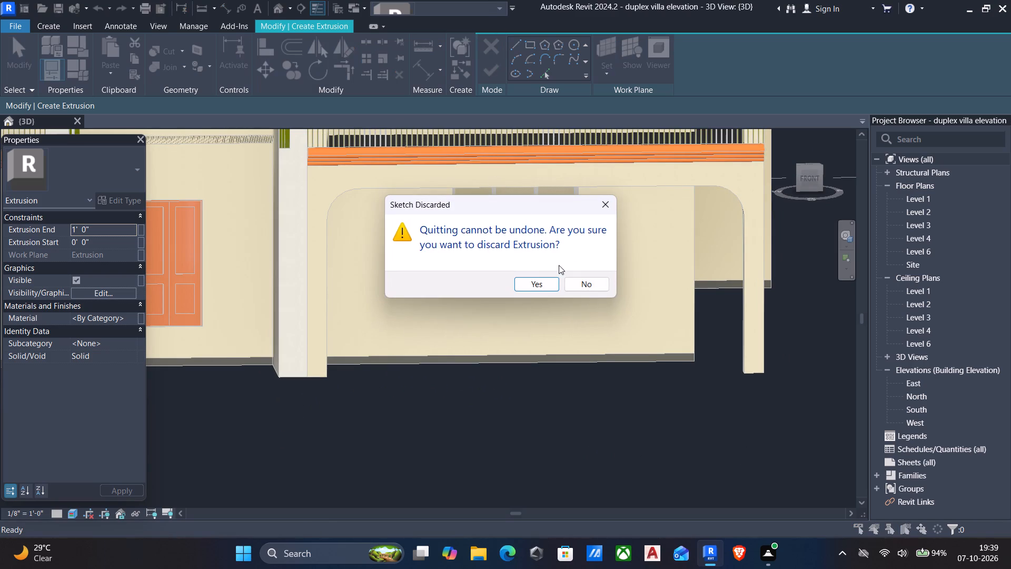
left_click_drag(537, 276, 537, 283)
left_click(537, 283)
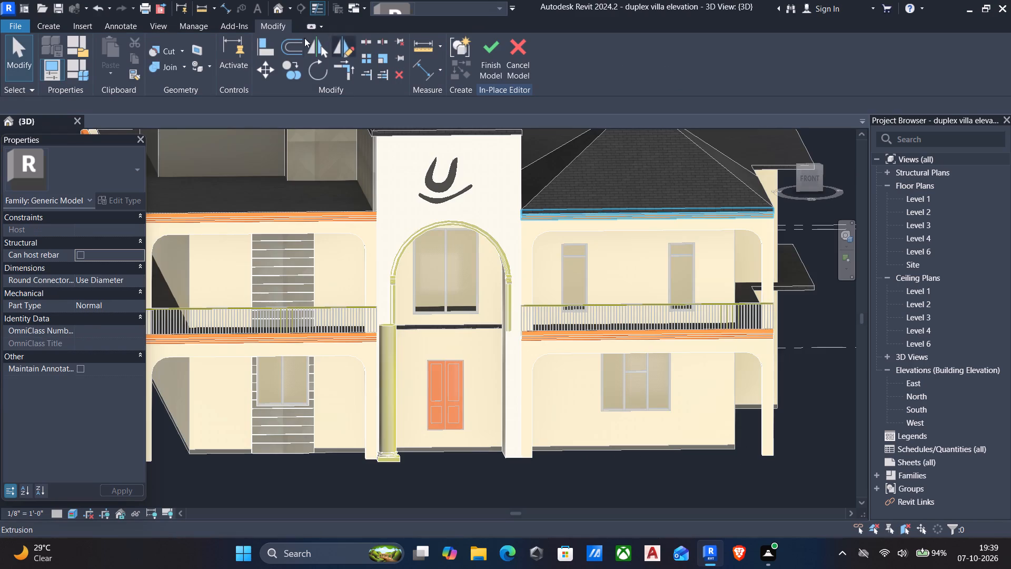
Start a new extrusion using the inner side face of the entrance arch's right-hand pier as its work plane.
left_click(58, 21)
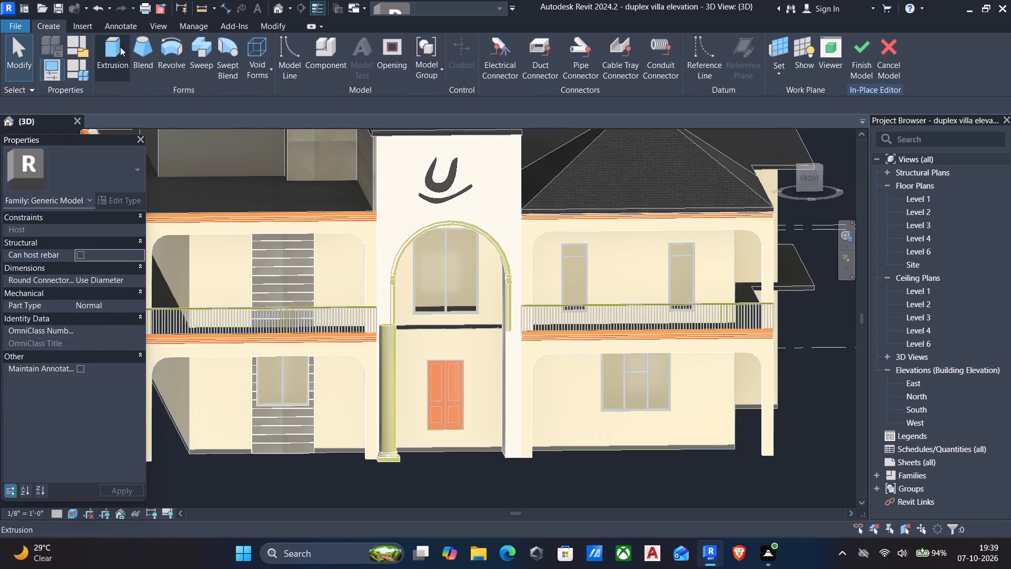
left_click(120, 47)
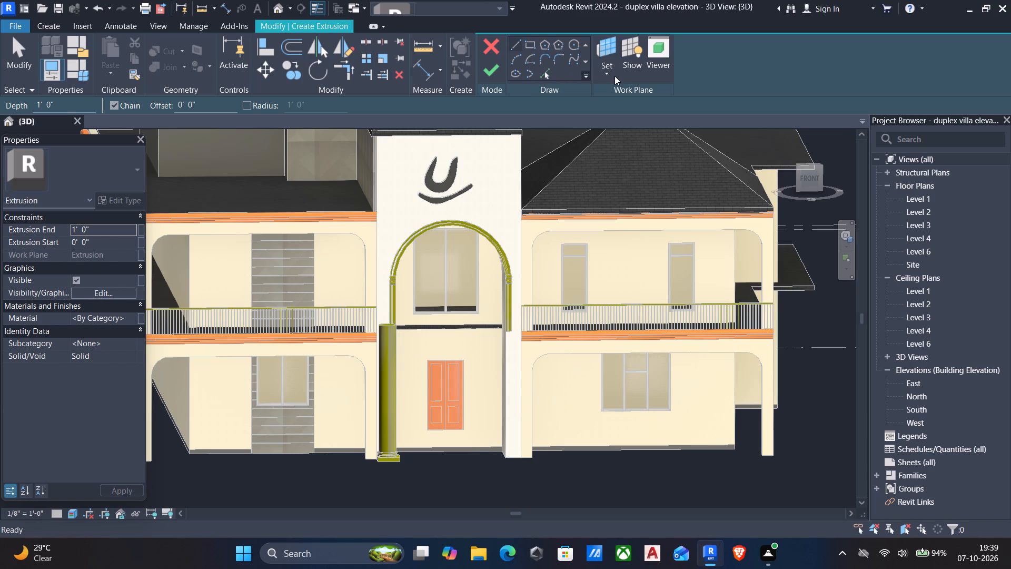
left_click(613, 76)
left_click(647, 122)
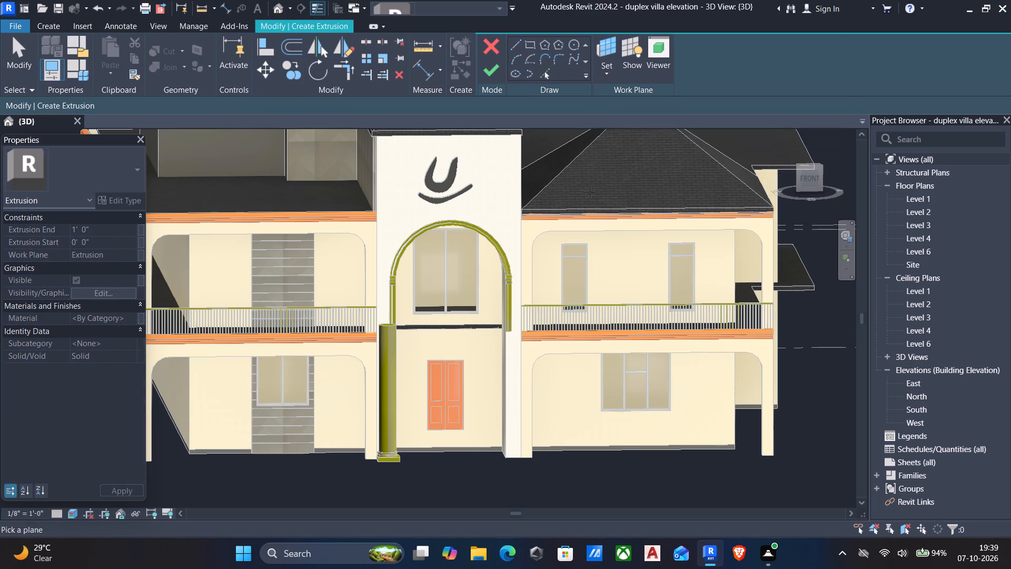
scroll(543, 313, "down", 2)
middle_click_drag(533, 360, 567, 365, "shift")
scroll(568, 368, "down", 1, "shift")
middle_click_drag(567, 376, 584, 372, "shift")
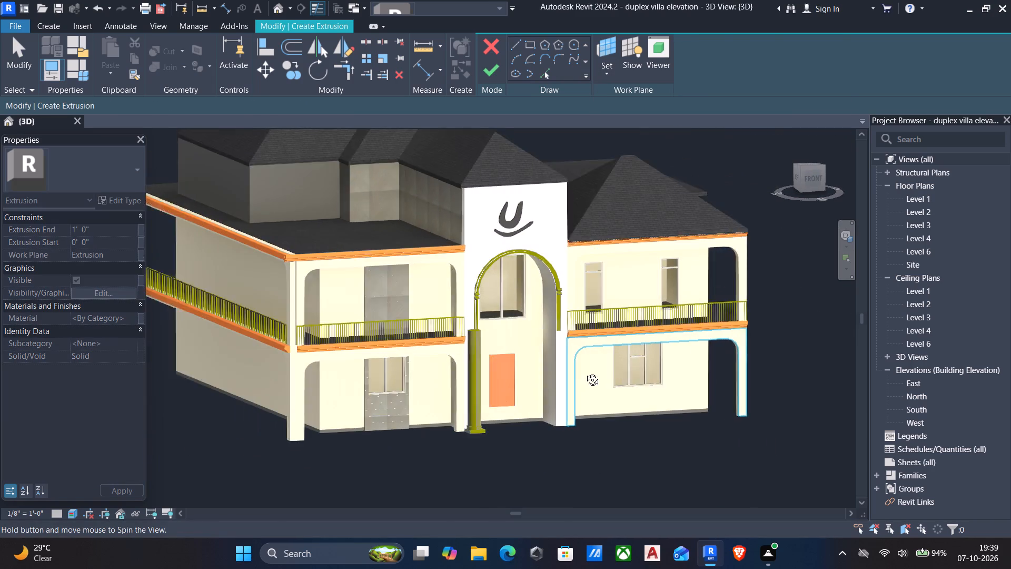
middle_click_drag(584, 372, 652, 387, "shift")
scroll(649, 406, "up", 9)
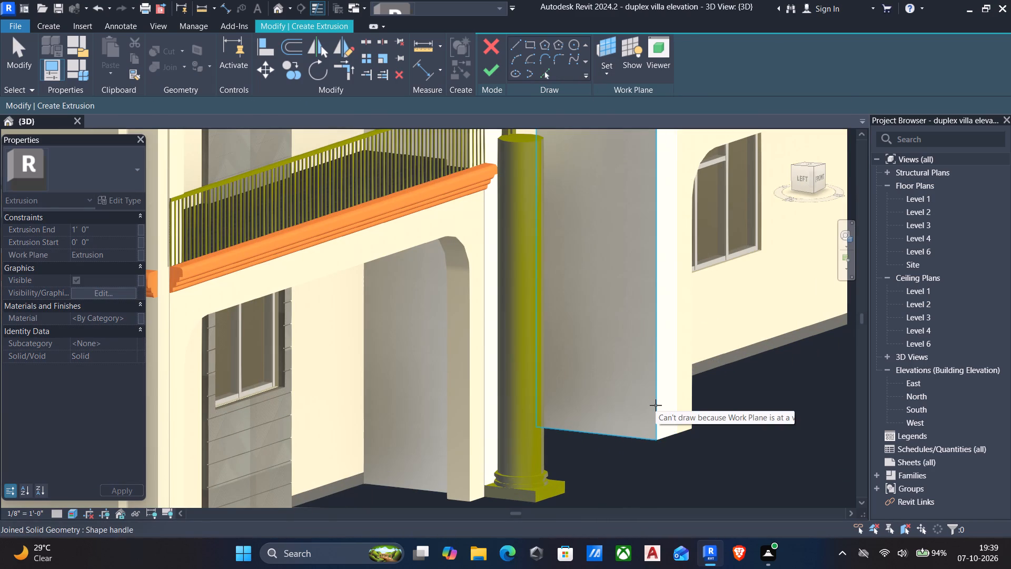
left_click(656, 405)
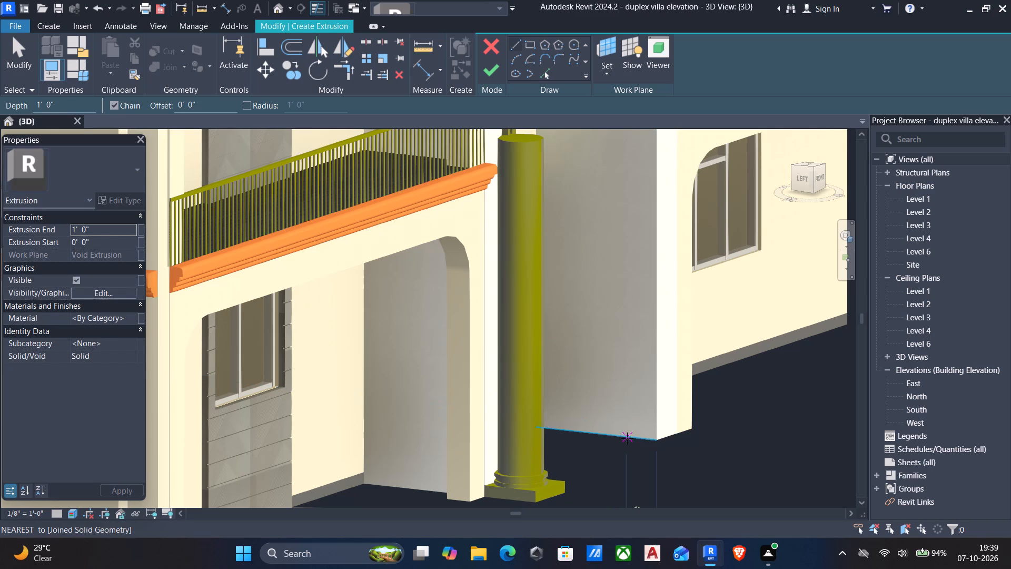
Sketch the upper part of a stepped profile beside the pier base: a 2' upright, a 10" tread extended by 2", and an 8" drop.
left_click(516, 45)
left_click(613, 430)
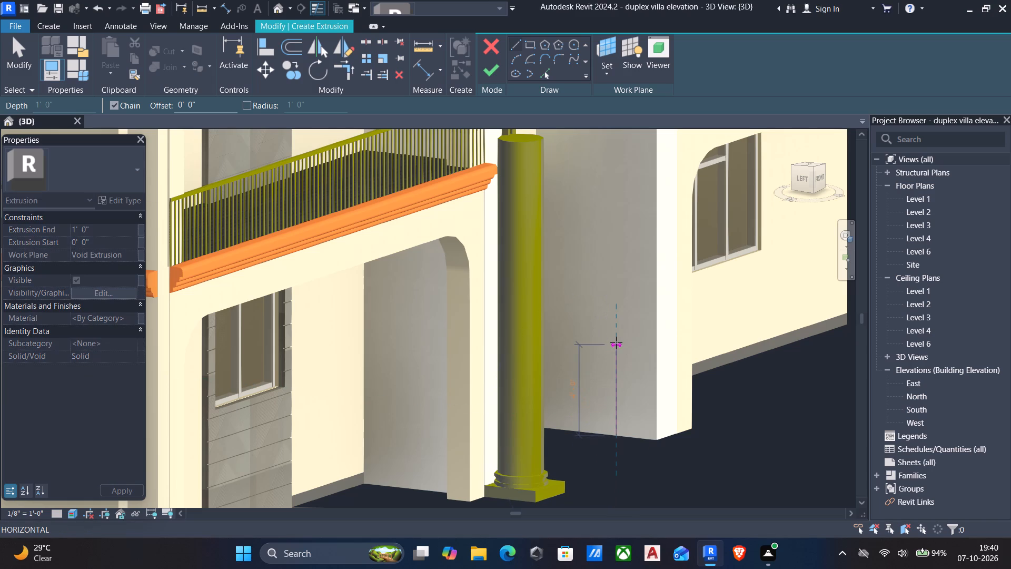
type("2'")
key("Return")
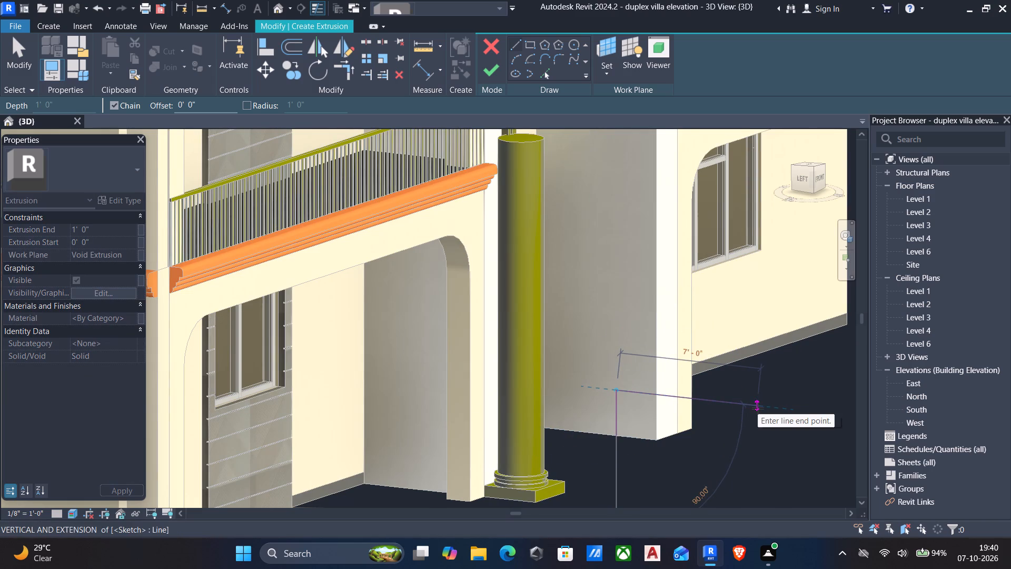
type("10\"")
key("Return")
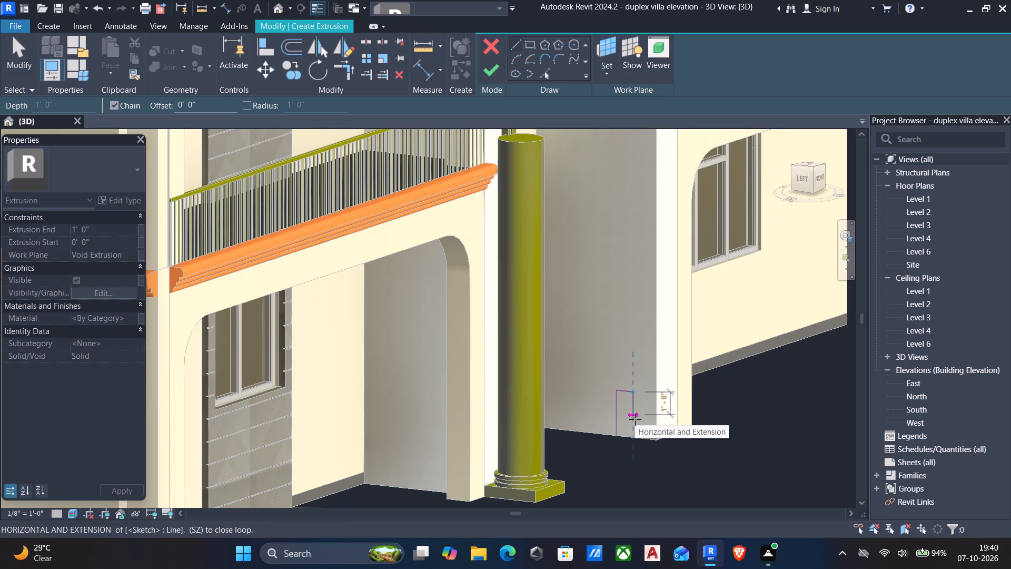
type("2\"")
key("Return")
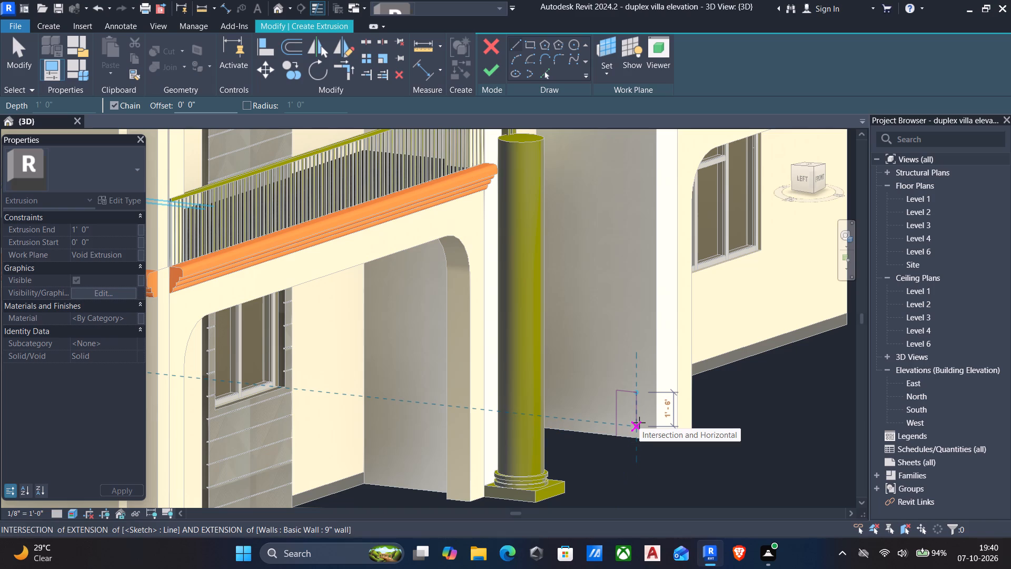
type("8\"")
key("Return")
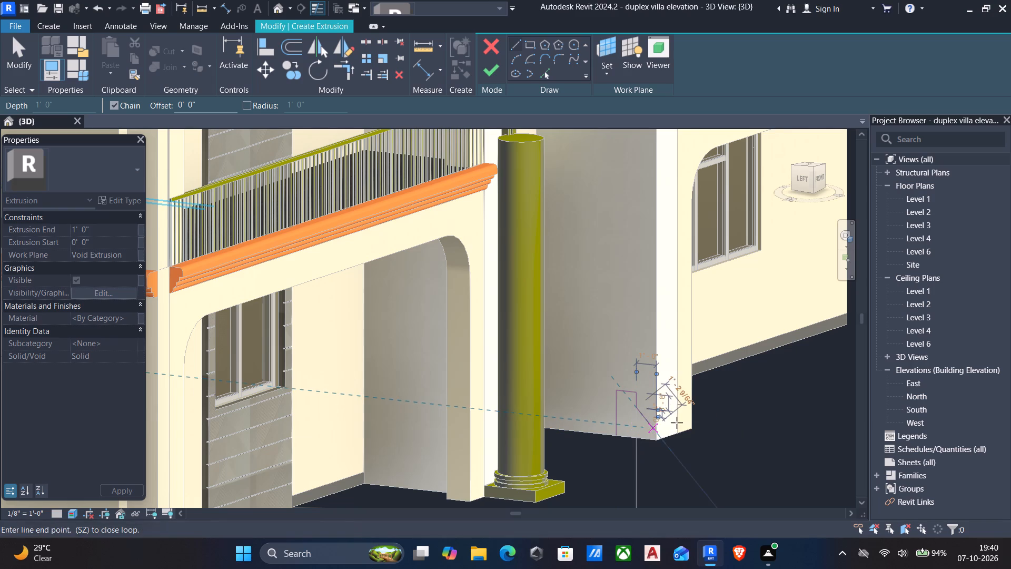
Continue the stepped profile with two more 1' treads, each followed by an 8" drop, and close it along the base.
type("1'")
key("Return")
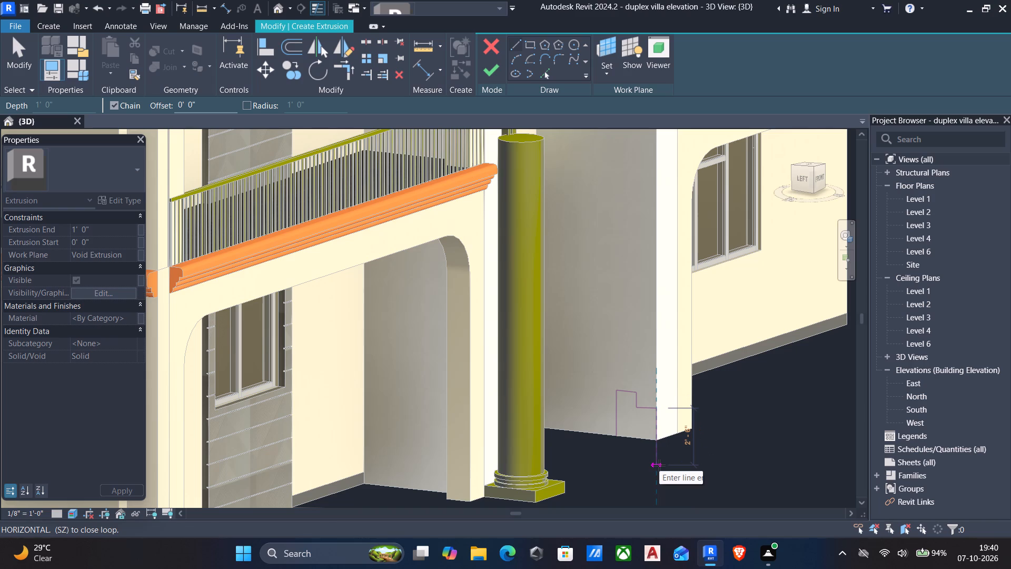
type("8\"")
key("Return")
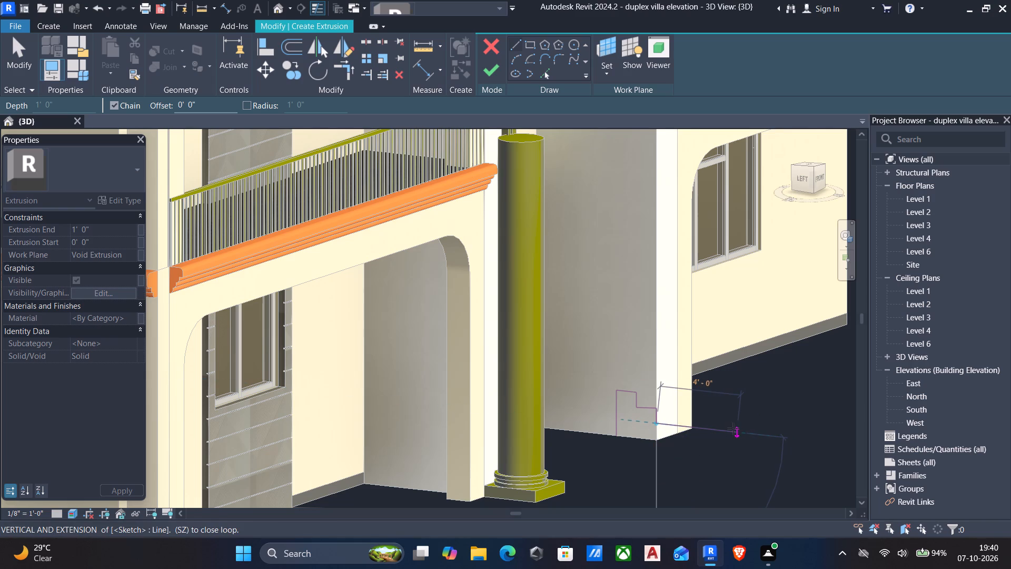
type("1'")
key("Return")
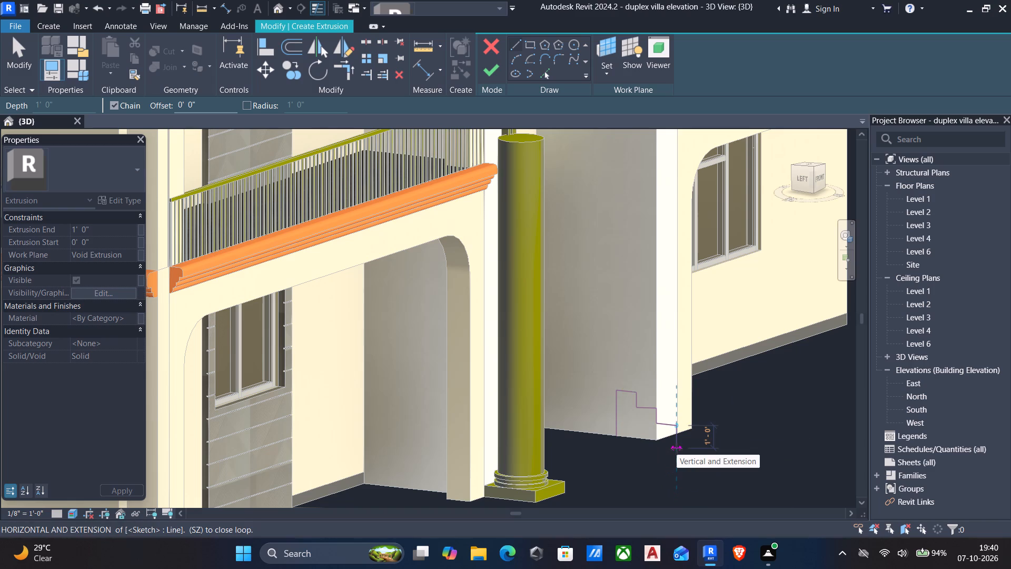
type("8\"")
key("Return")
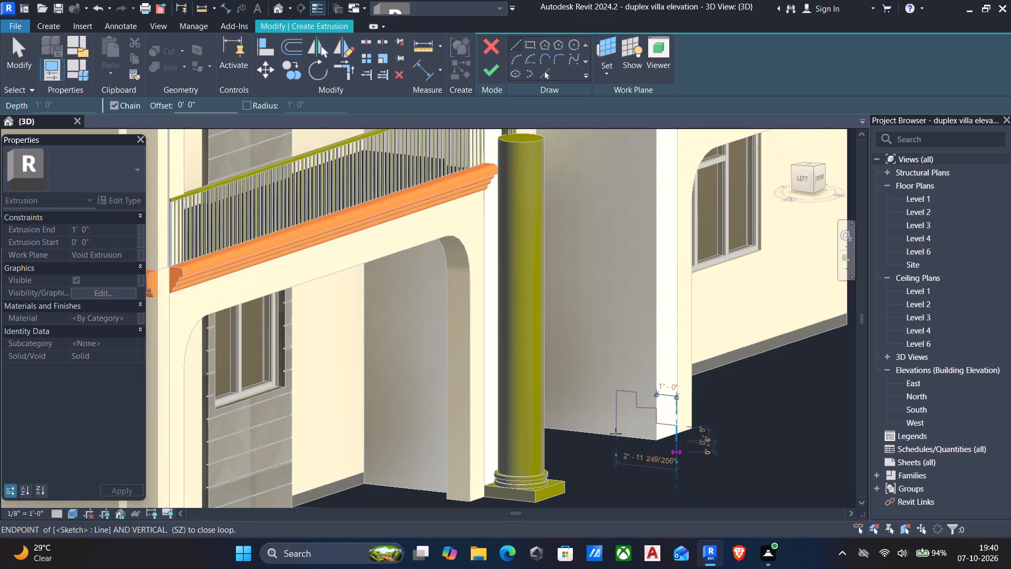
scroll(618, 438, "up", 4)
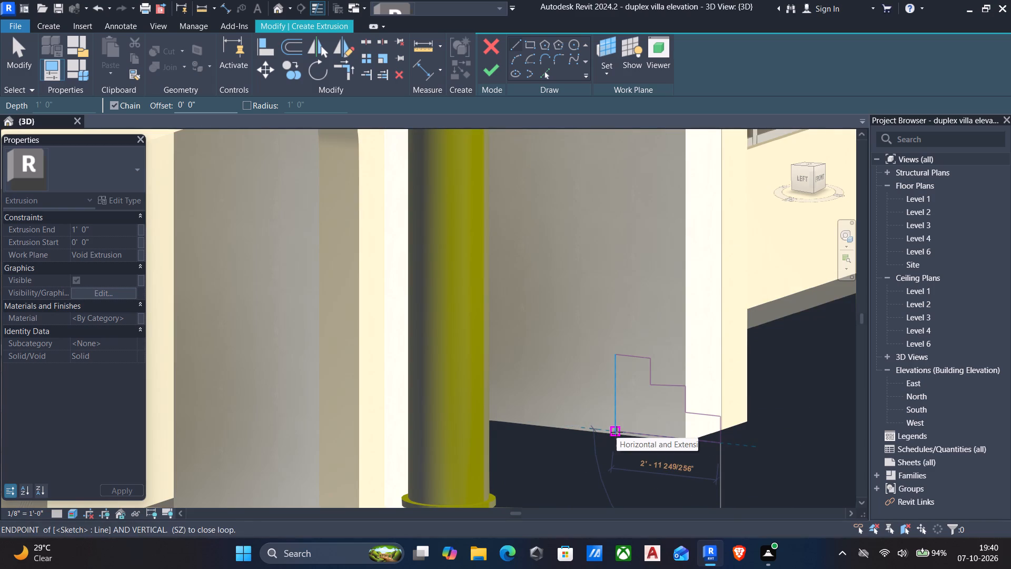
left_click(617, 432)
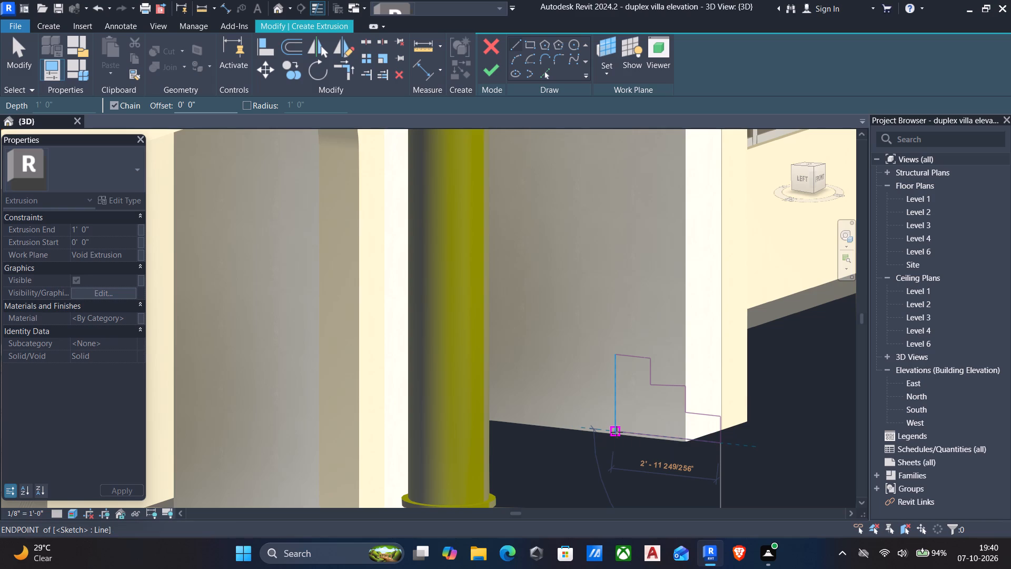
key("Escape")
key("Escape")
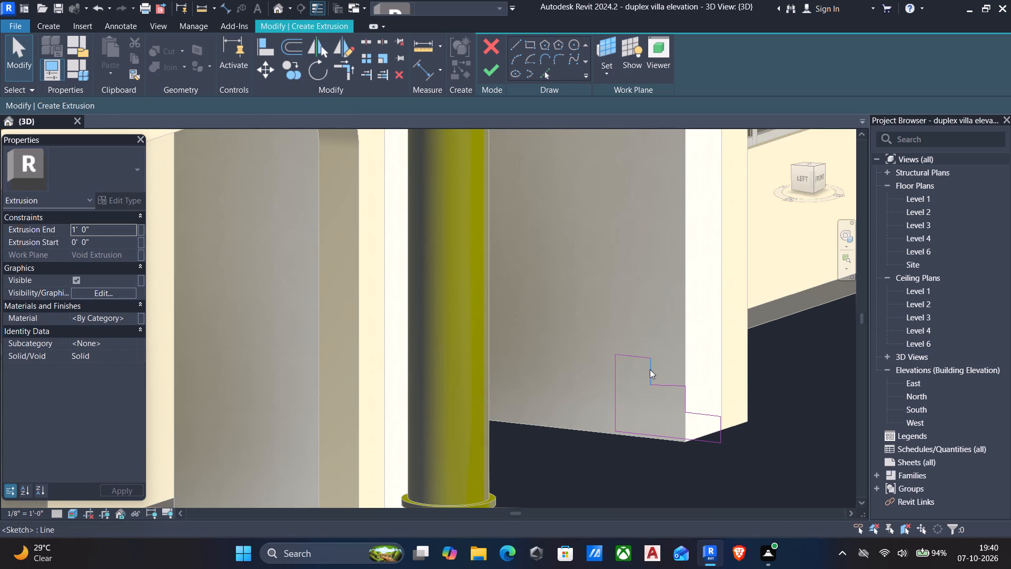
Check the profile's top step lines and measure the length of its tall upright line.
left_click(649, 369)
key("Escape")
left_click(638, 360)
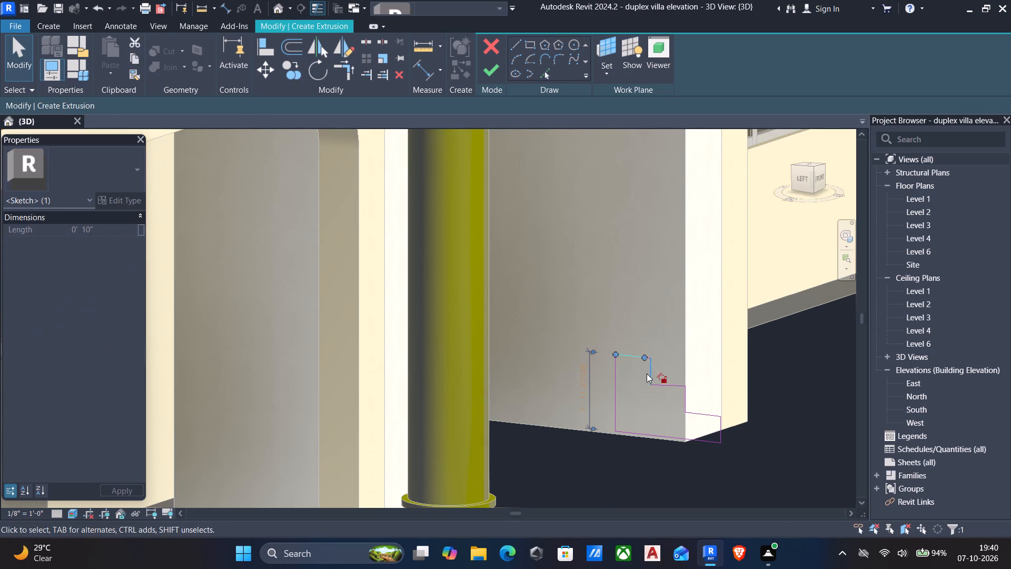
scroll(652, 379, "up", 3)
key("Escape")
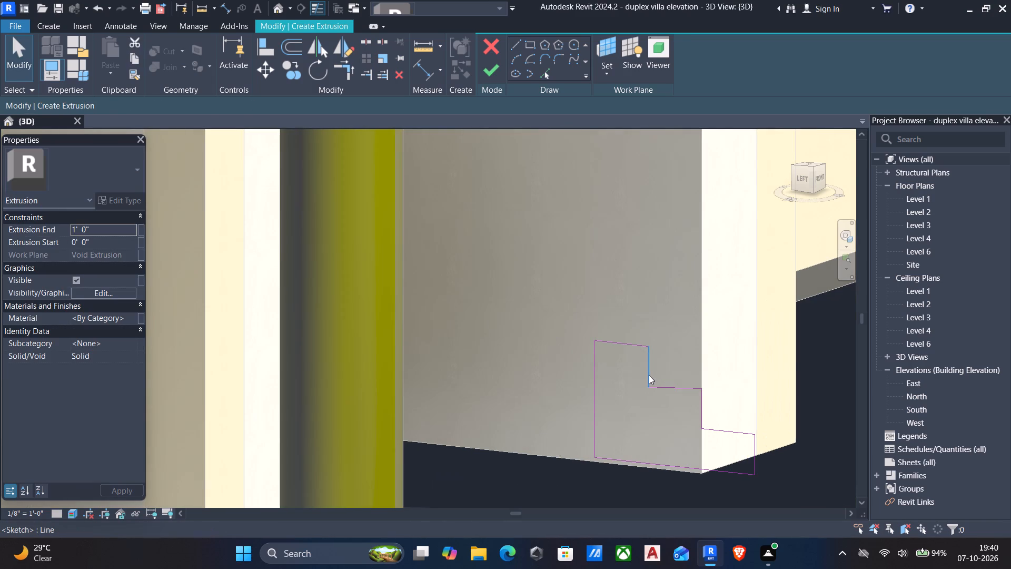
type("dd")
left_click(596, 345)
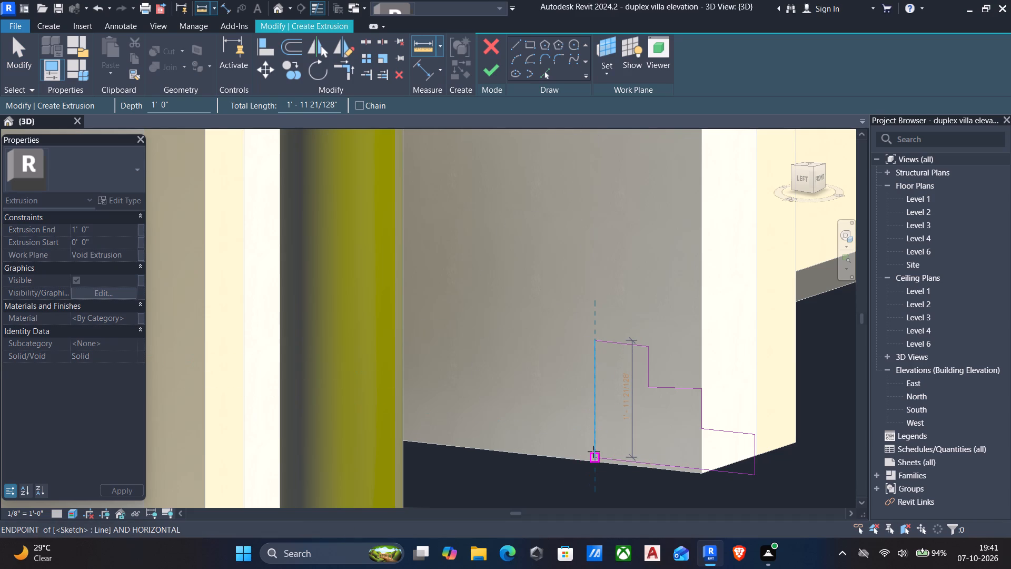
scroll(593, 452, "up", 4)
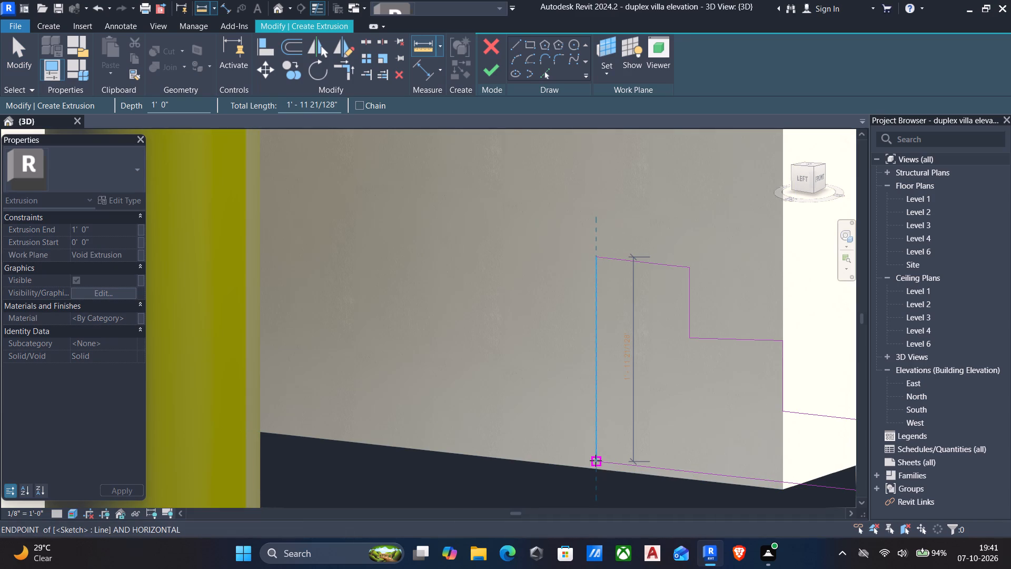
key("Escape")
key("Escape")
left_click(596, 388)
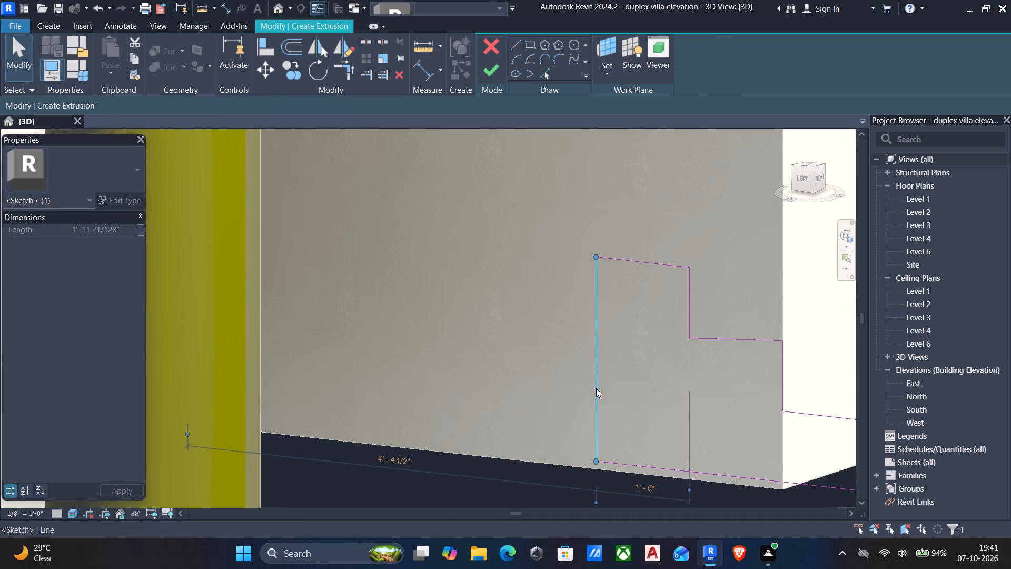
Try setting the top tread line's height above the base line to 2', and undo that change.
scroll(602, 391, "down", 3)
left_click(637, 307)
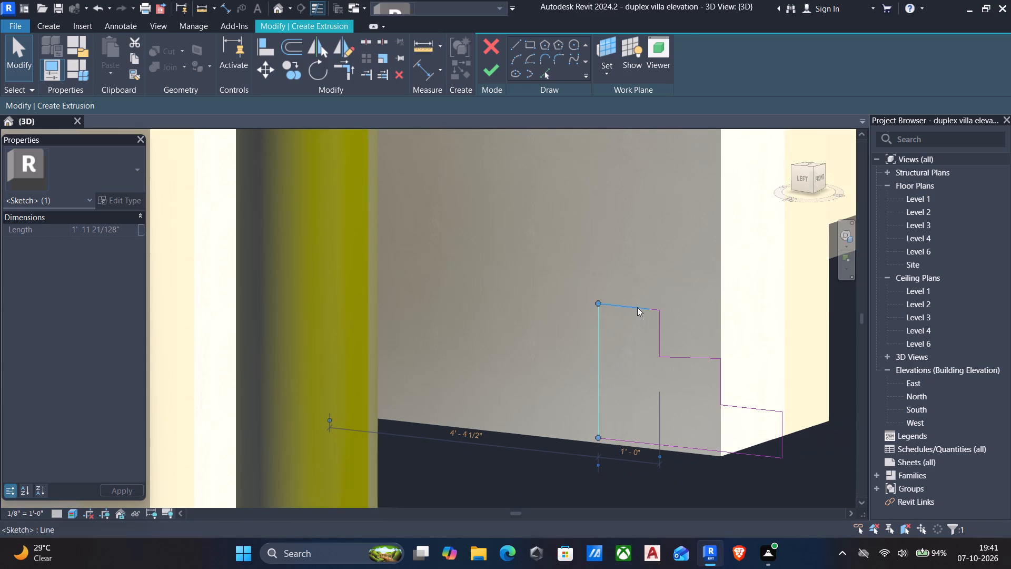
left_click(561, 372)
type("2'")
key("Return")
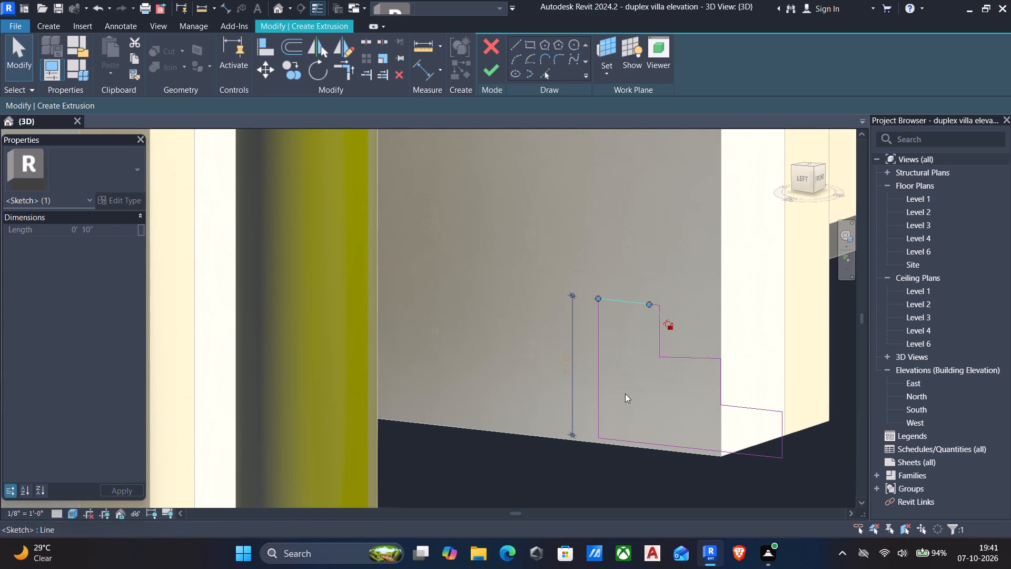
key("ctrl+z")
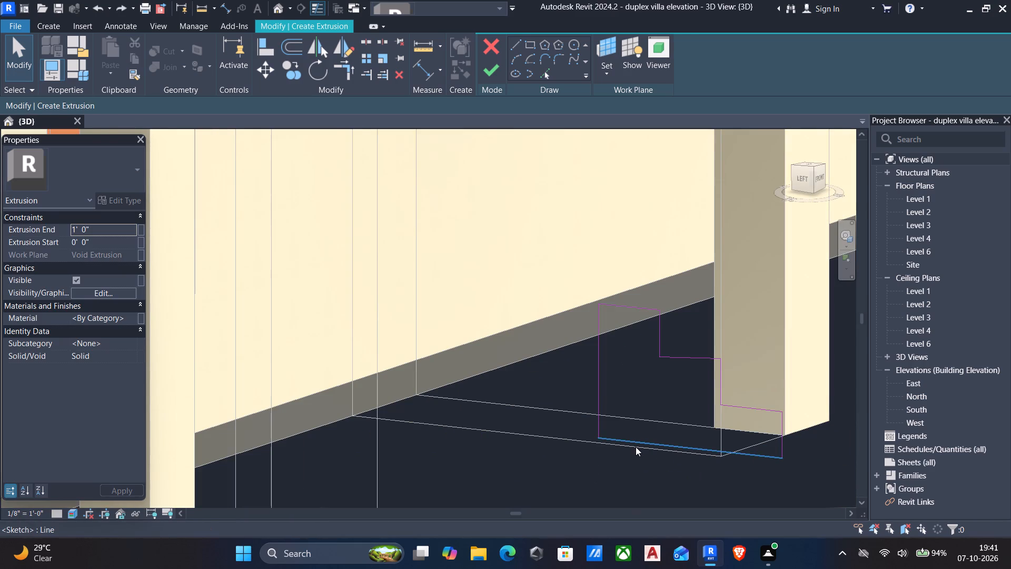
Check the lengths and spacing of the stepped profile's base, upright and tread lines.
left_click(636, 447)
left_click(596, 396)
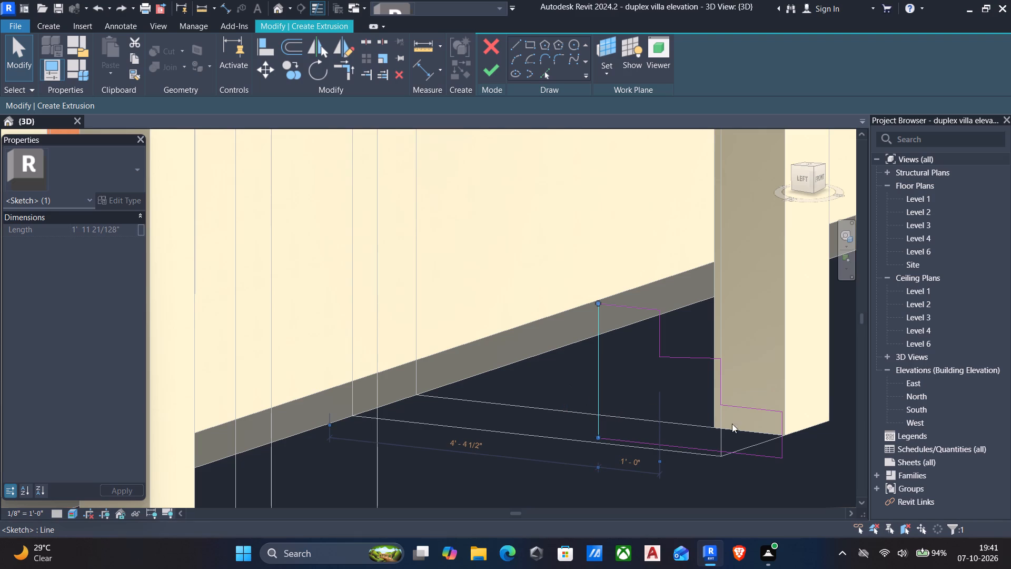
key("Escape")
left_click(756, 409)
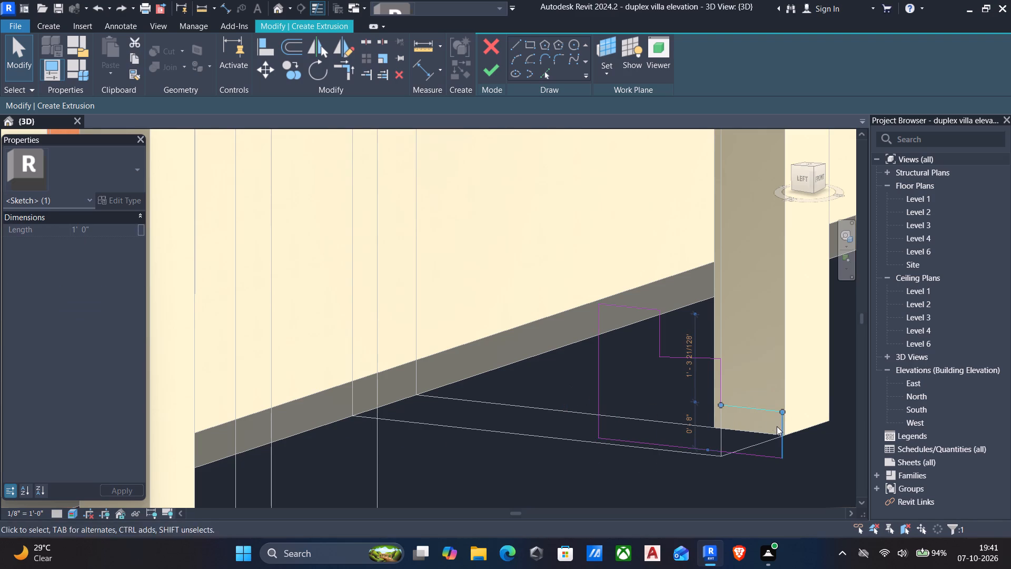
left_click(706, 359)
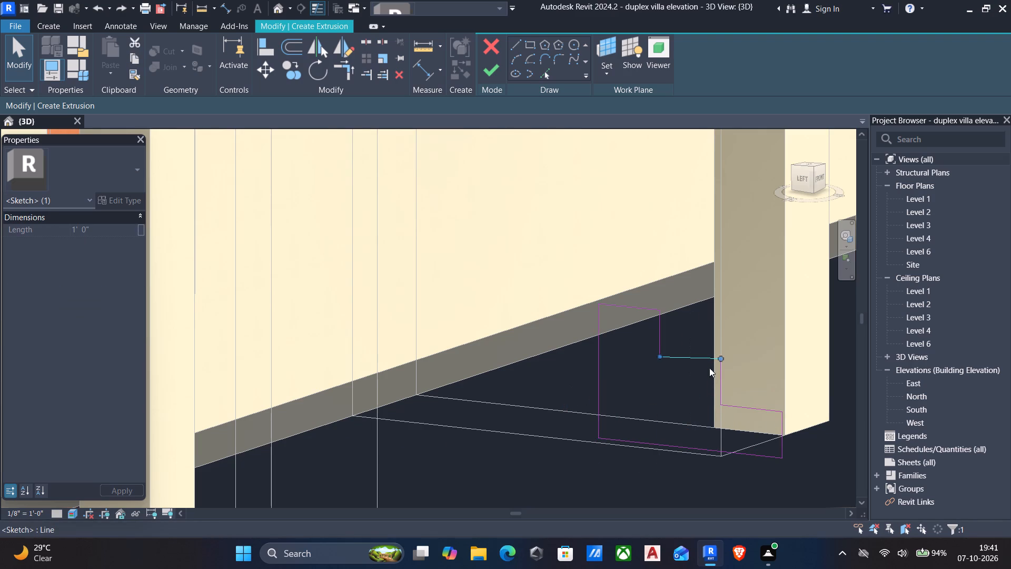
scroll(722, 396, "down", 2)
middle_click_drag(711, 417, 697, 430)
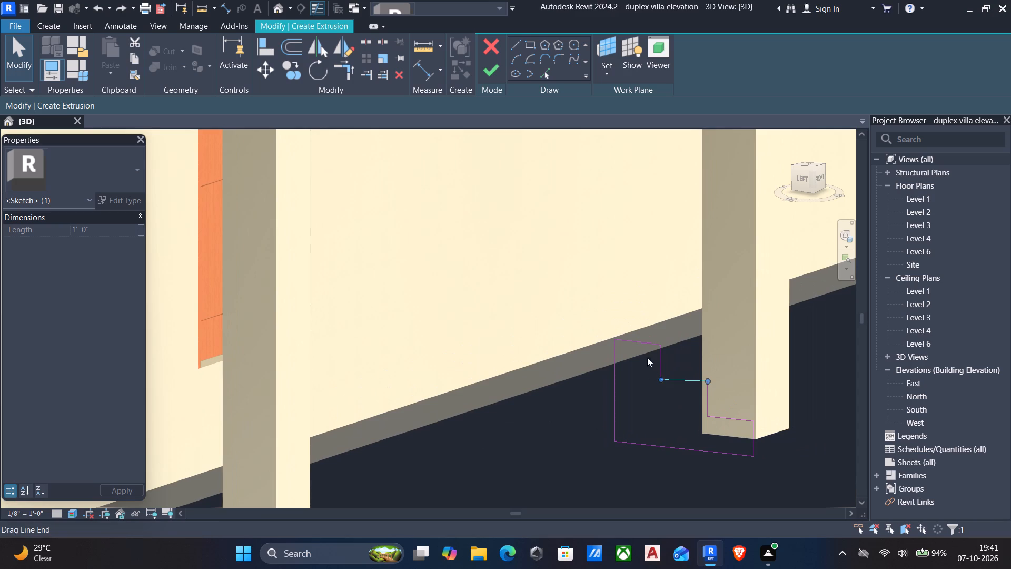
left_click(645, 346)
scroll(647, 362, "down", 4)
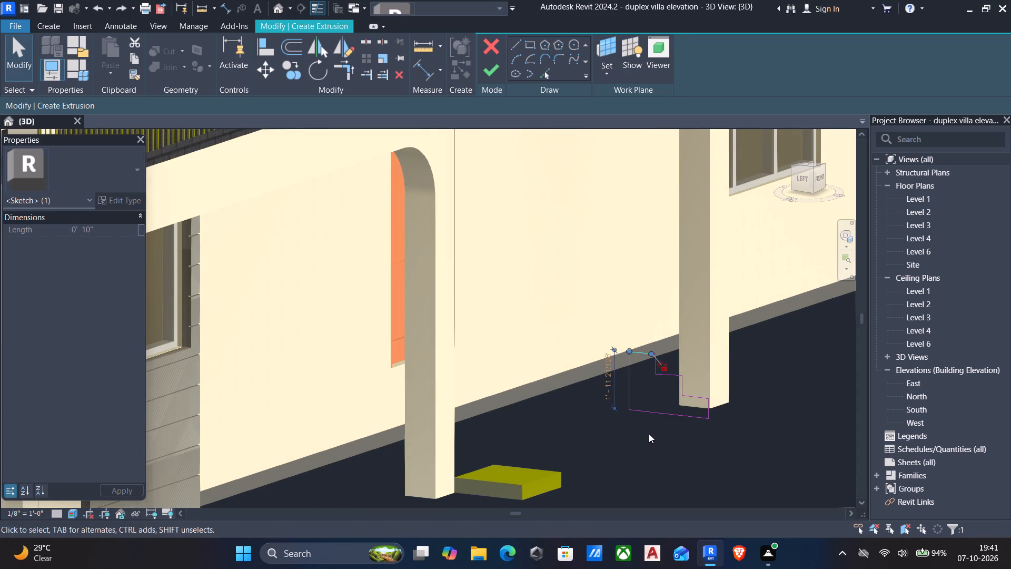
scroll(649, 435, "down", 1)
middle_click_drag(642, 440, 603, 463, "shift")
scroll(625, 413, "down", 1)
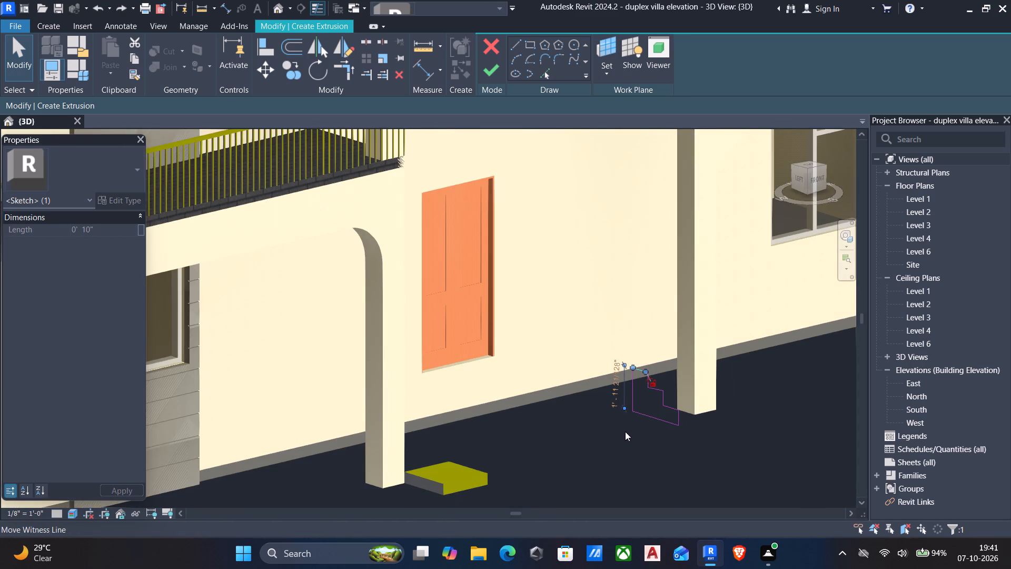
scroll(626, 407, "up", 4)
key("Escape")
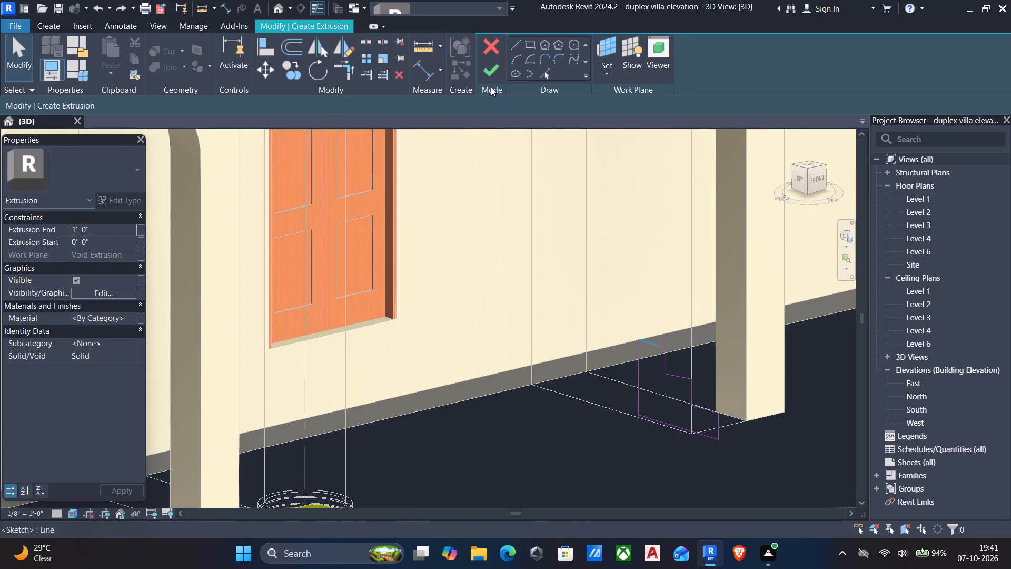
Complete the stepped extrusion with a 1' depth and finish the in-place model.
left_click(491, 63)
scroll(600, 372, "down", 5)
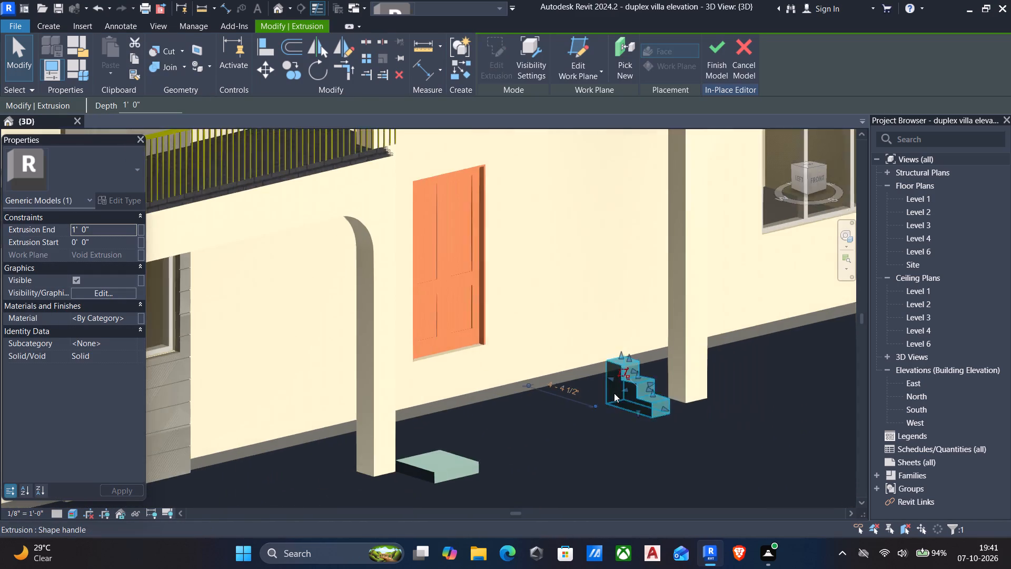
key("Escape")
scroll(625, 428, "down", 1)
middle_click_drag(622, 434, 533, 452)
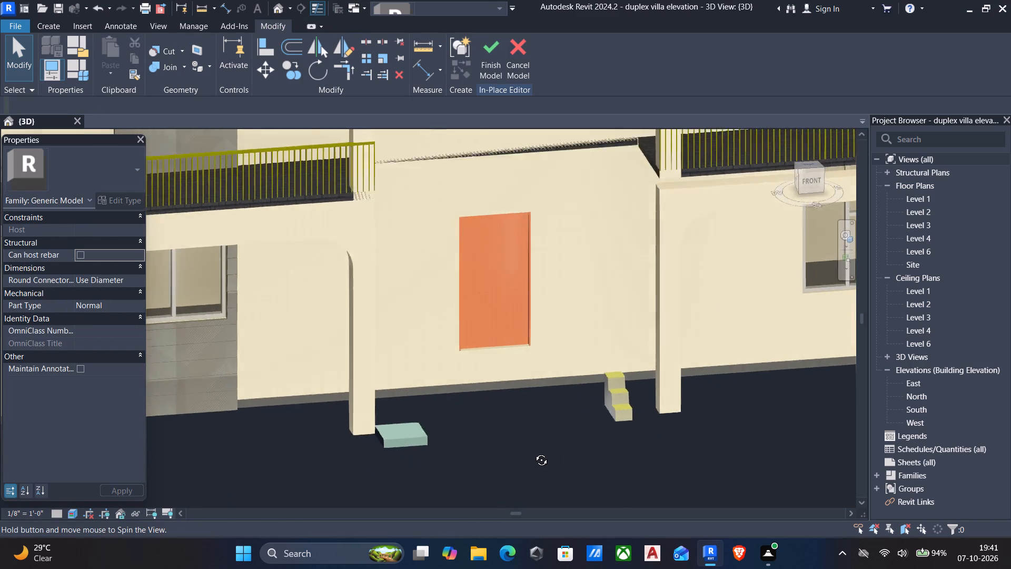
middle_click_drag(533, 452, 531, 452)
left_click(491, 63)
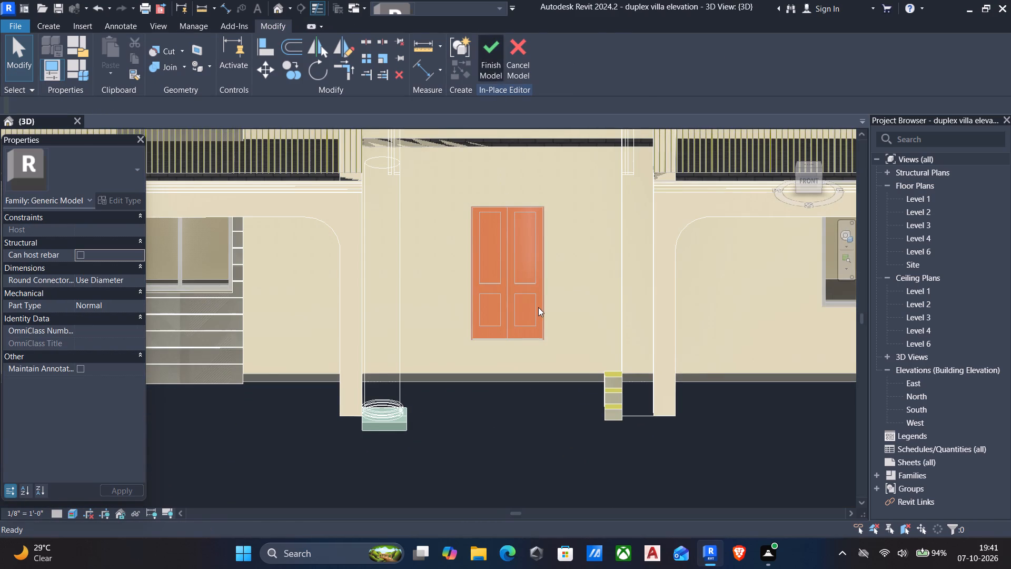
Align the stepped extrusion's end face to the opposite arch pier's inner face so the stairs span the entrance opening.
scroll(551, 324, "down", 5)
middle_click_drag(556, 361, 675, 379, "shift")
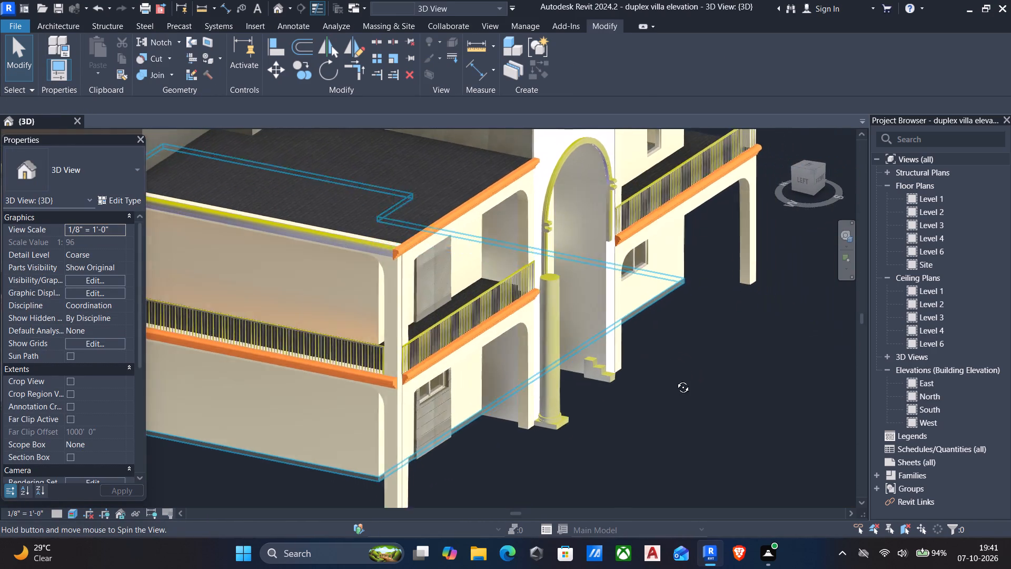
middle_click_drag(675, 379, 572, 382, "shift")
scroll(572, 381, "up", 1, "shift")
middle_click_drag(524, 400, 509, 402, "shift")
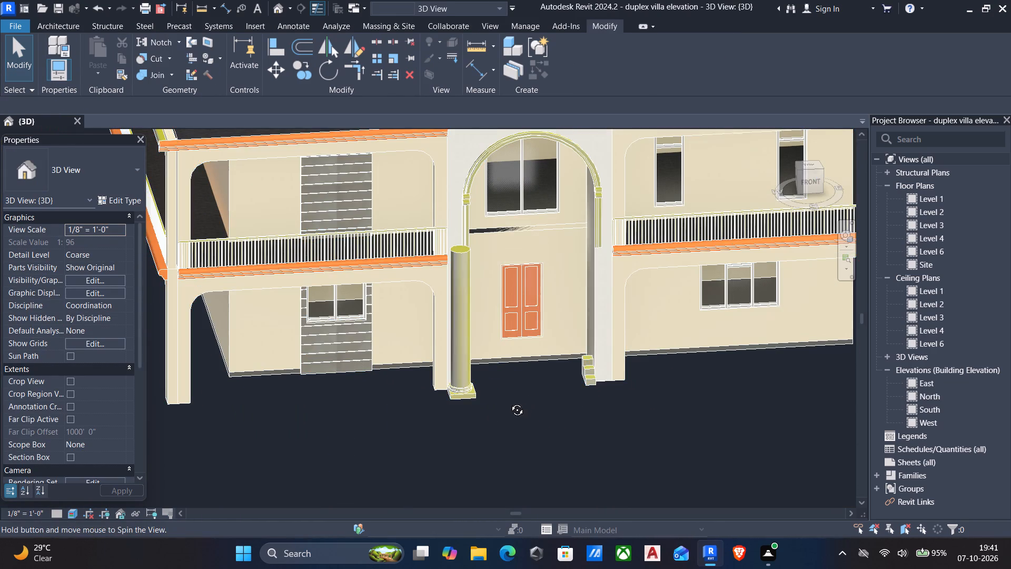
middle_click_drag(509, 402, 424, 370, "shift")
scroll(579, 386, "up", 5)
left_click(574, 365)
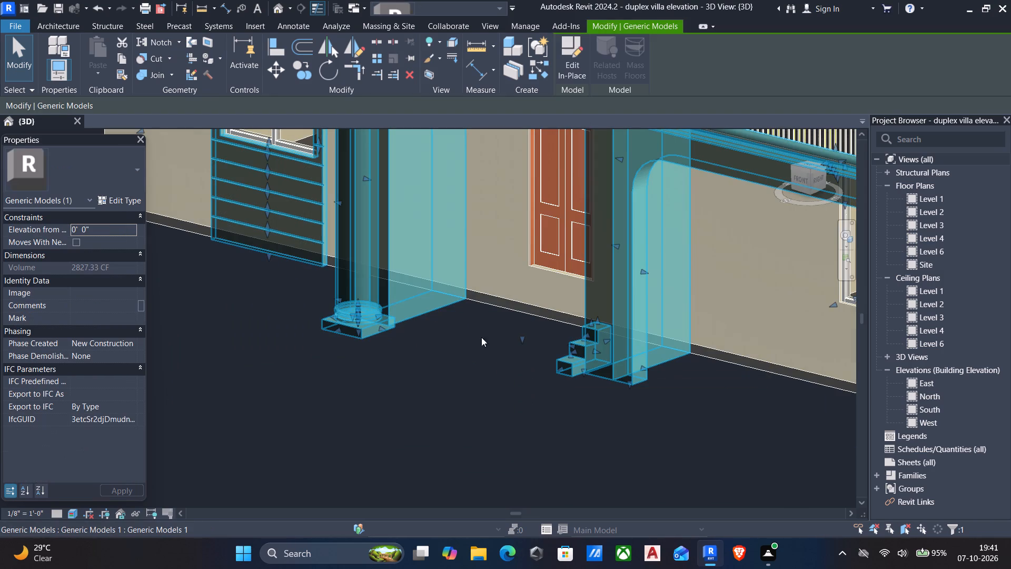
key("a")
key("l")
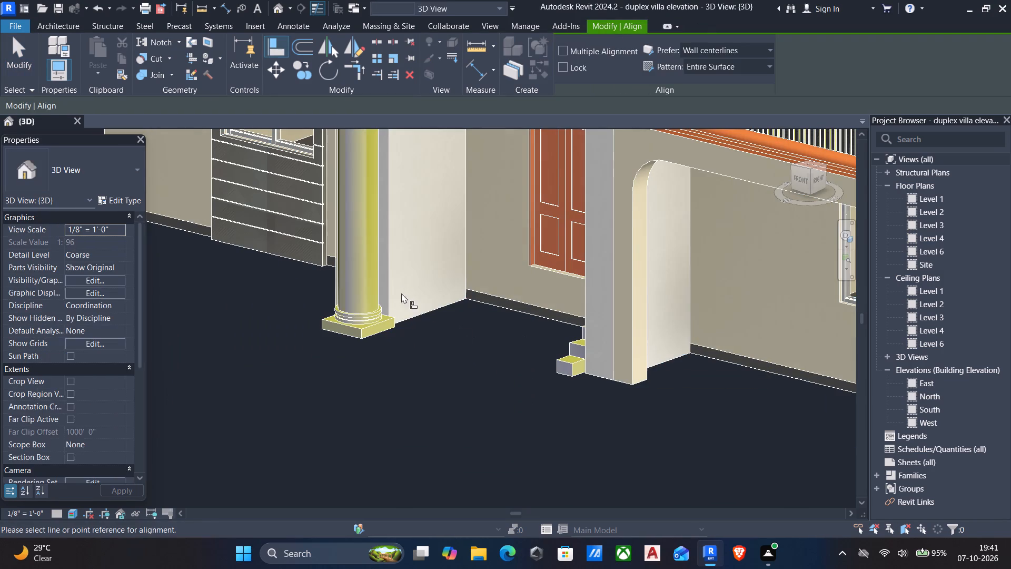
left_click(420, 311)
scroll(519, 352, "down", 3)
middle_click_drag(510, 380, 674, 416)
scroll(610, 401, "up", 5)
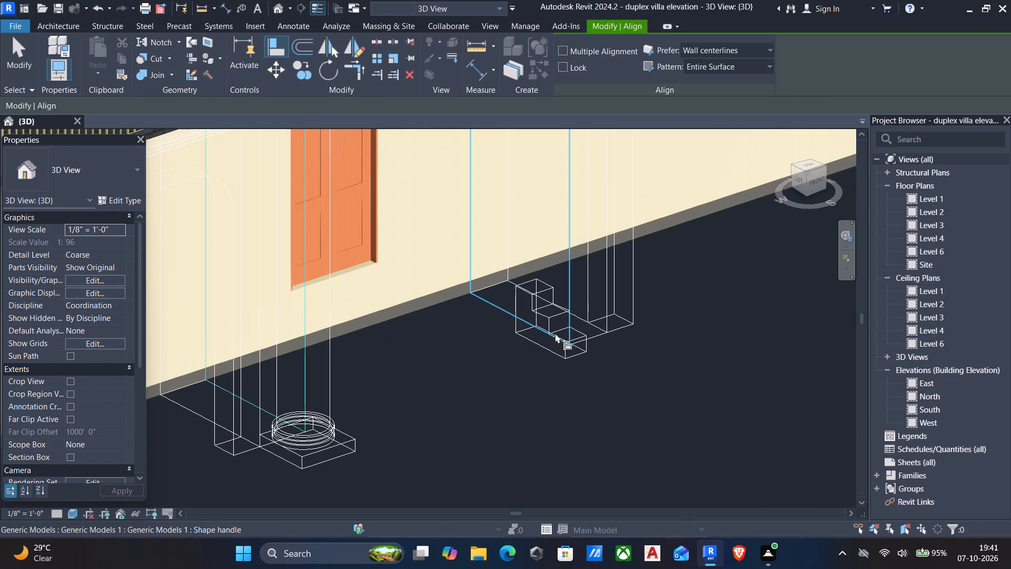
left_click(549, 336)
scroll(556, 356, "down", 2)
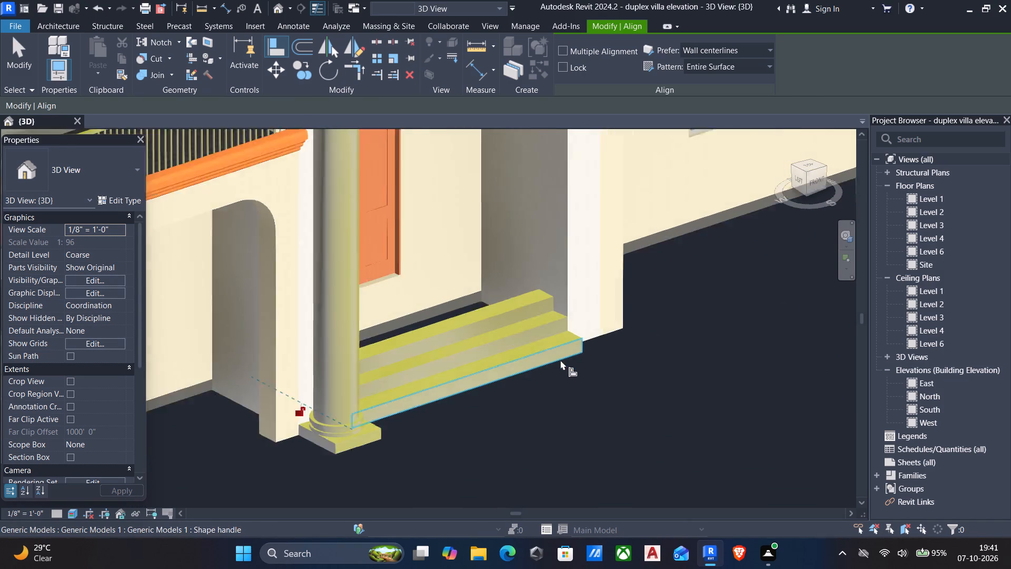
scroll(560, 360, "down", 3)
middle_click_drag(562, 373, 530, 398)
key("Escape")
key("Escape")
Edit the in-place model and nudge the stairs extrusion slightly upward between the arch's piers.
scroll(534, 395, "down", 1)
middle_click_drag(534, 398, 487, 397, "shift")
left_click(486, 370)
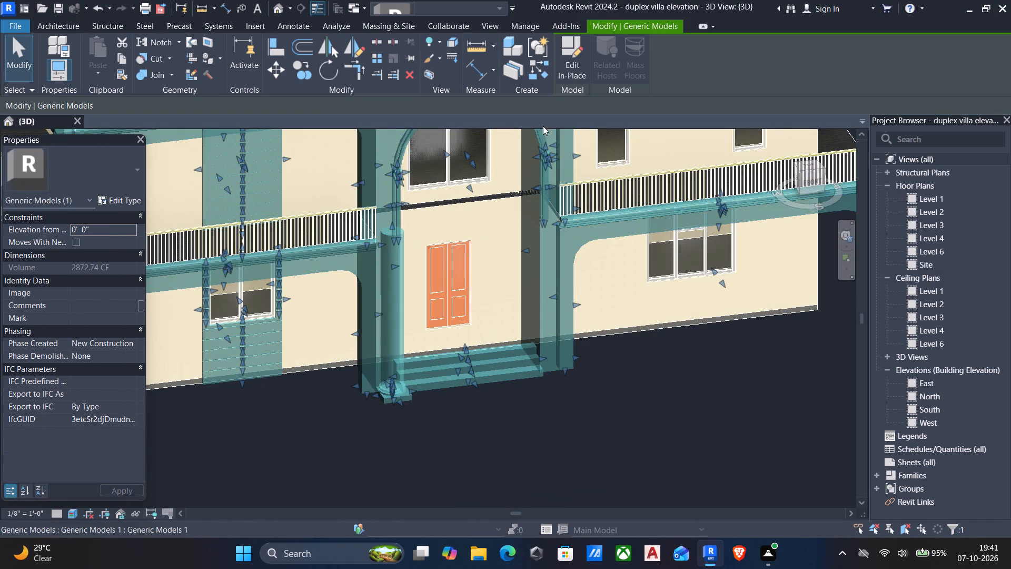
left_click(573, 72)
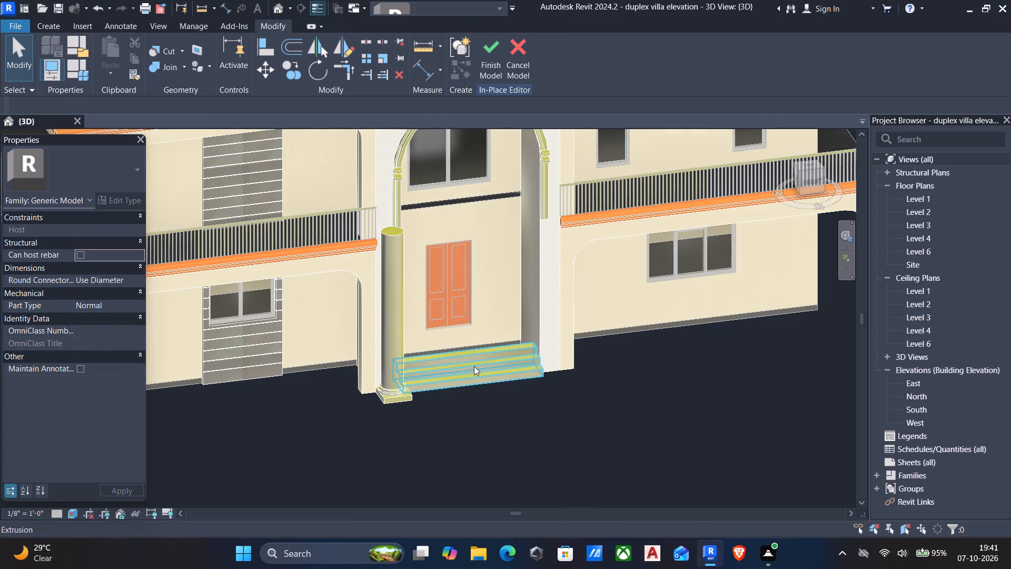
left_click(474, 366)
key("Up")
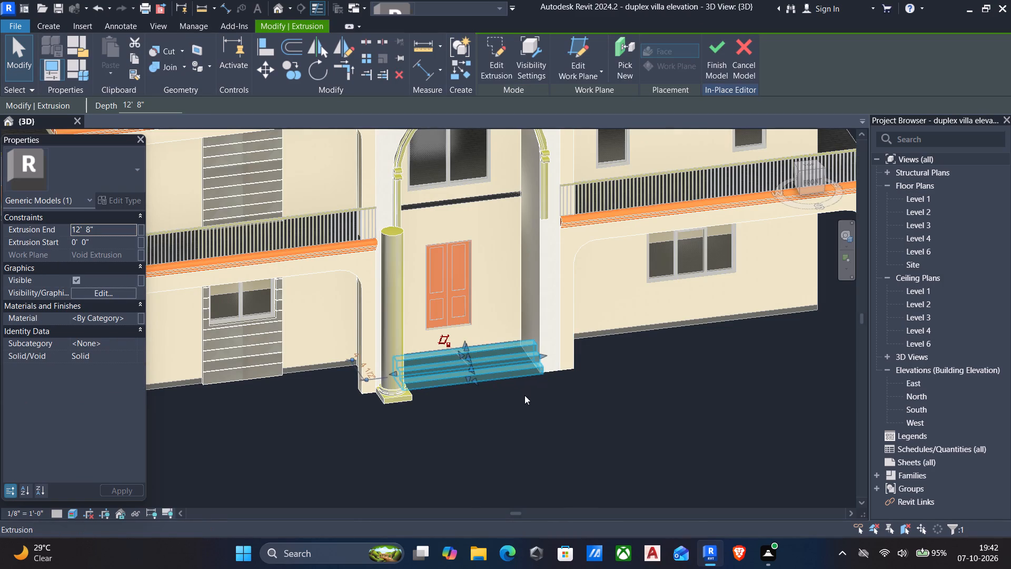
key("Up")
key("Up")
key("Up")
key("Down")
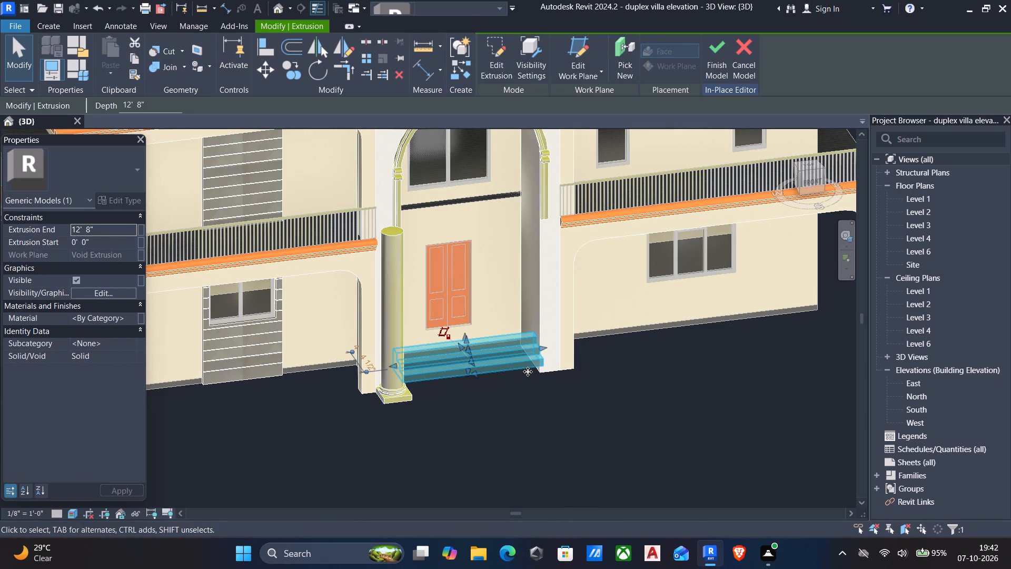
key("Down")
scroll(541, 378, "up", 5)
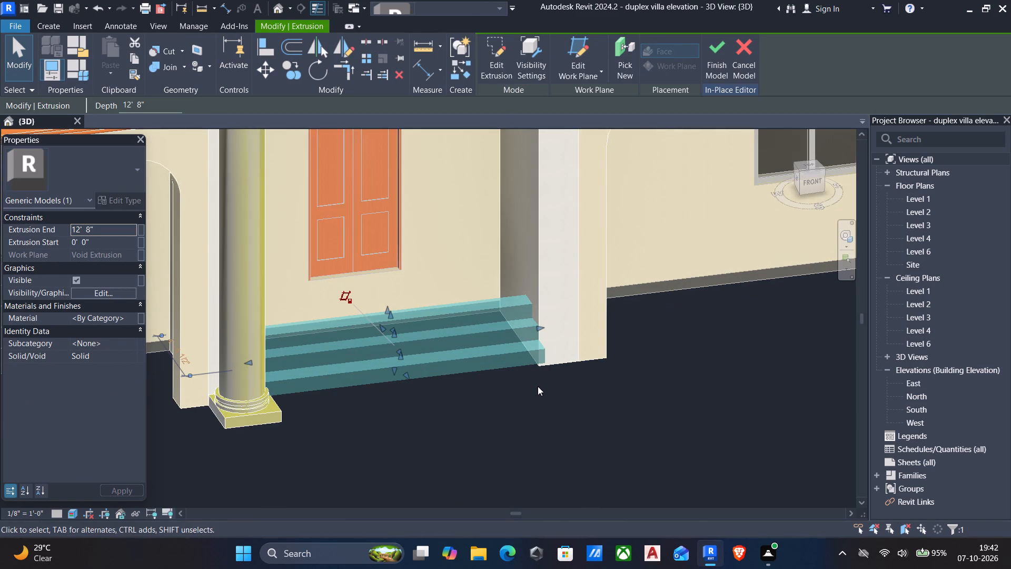
key("Down")
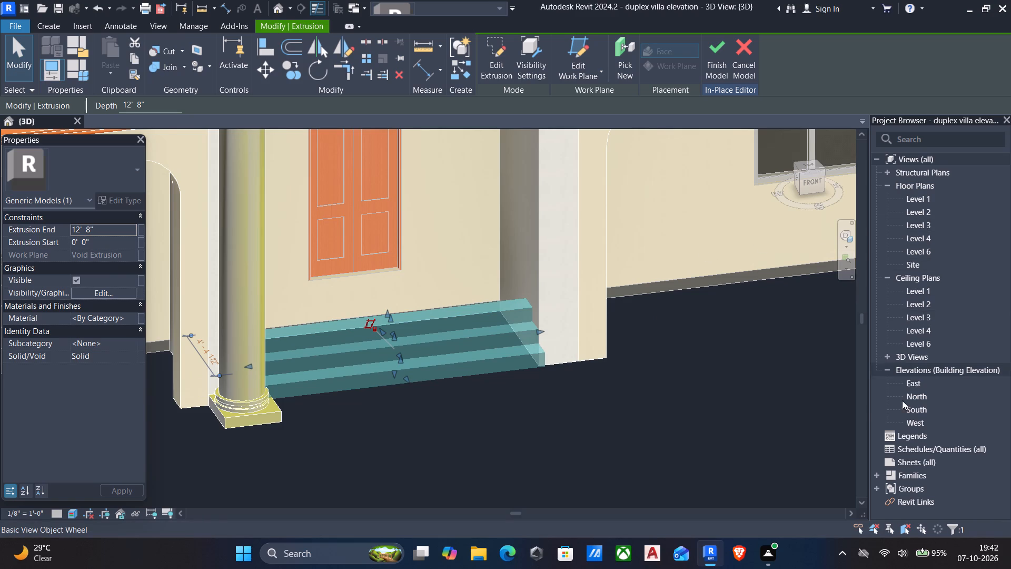
In the East elevation, nudge the stairs about 1'-2" toward the building to the pier's front line, and finish the in-place model.
double_click(915, 408)
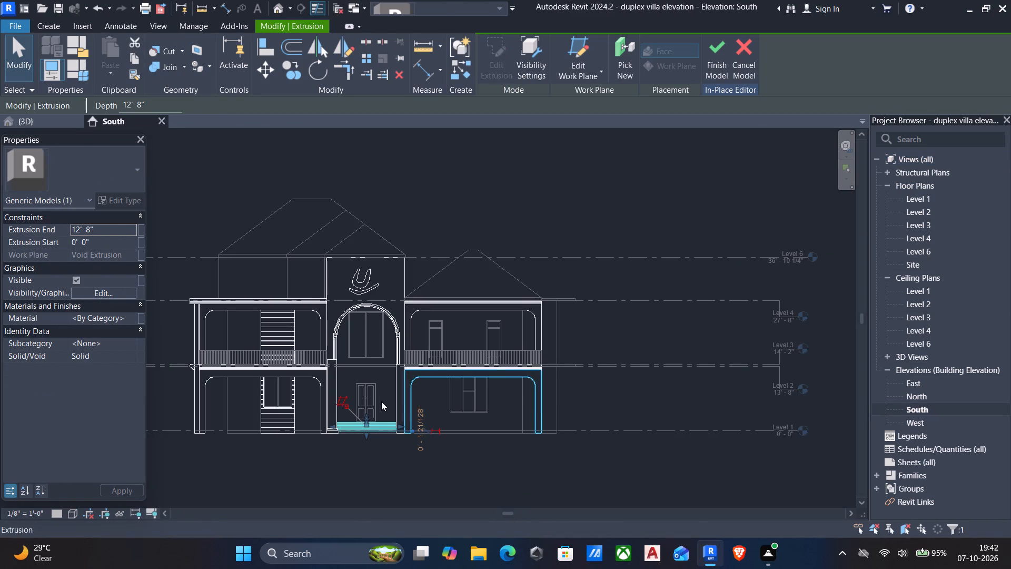
scroll(368, 439, "up", 4)
double_click(925, 387)
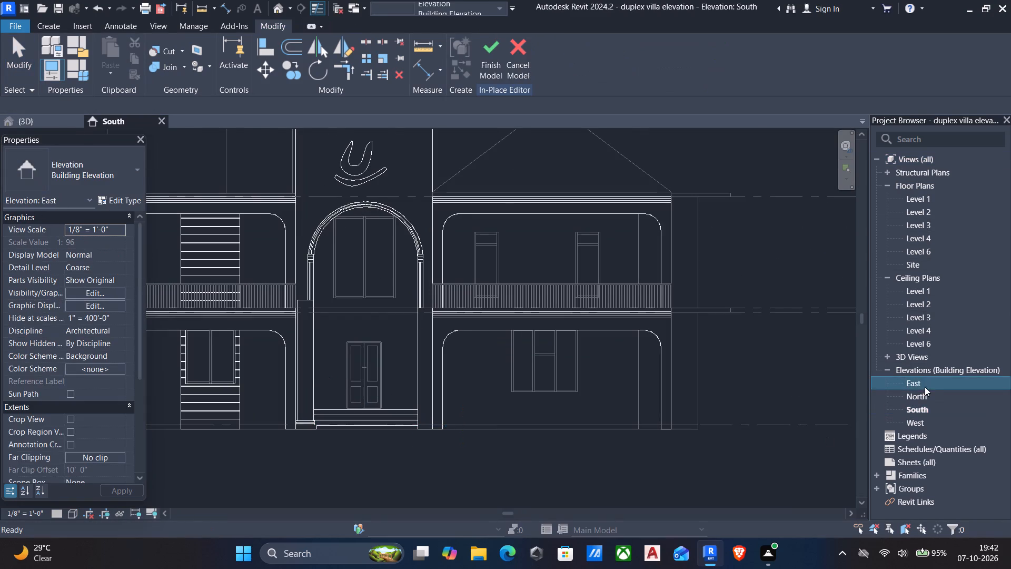
scroll(332, 442, "up", 4)
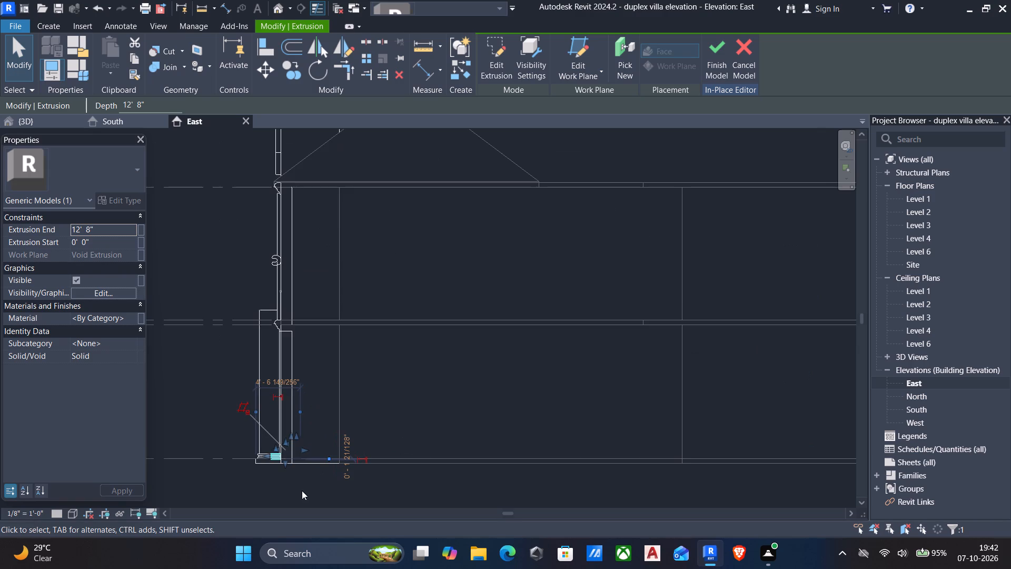
scroll(302, 490, "up", 9)
key("Right")
key("Right")
key("Right")
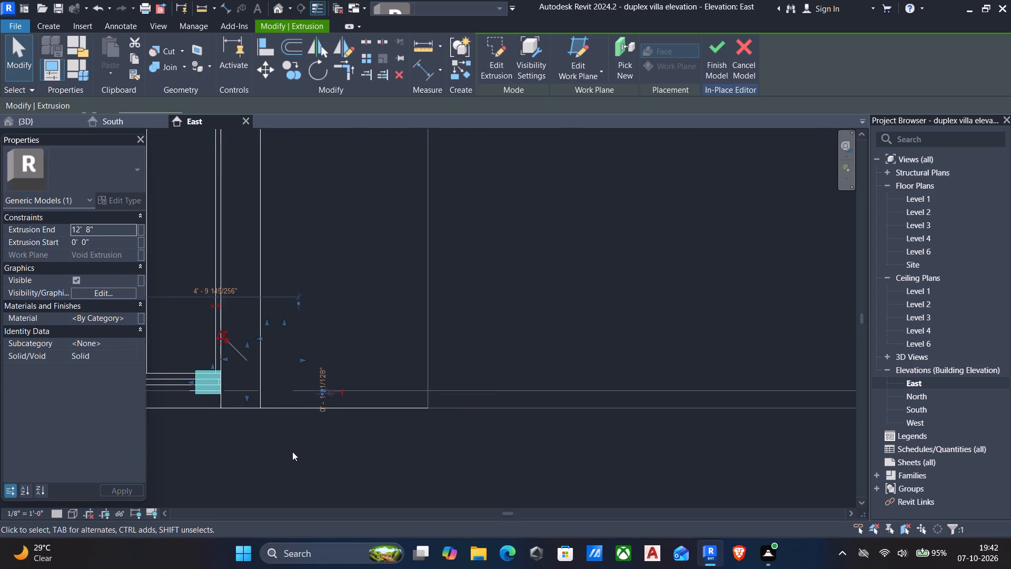
key("Right")
key("Right")
key("Right")
key("Right")
key("Right")
key("Right")
key("Right")
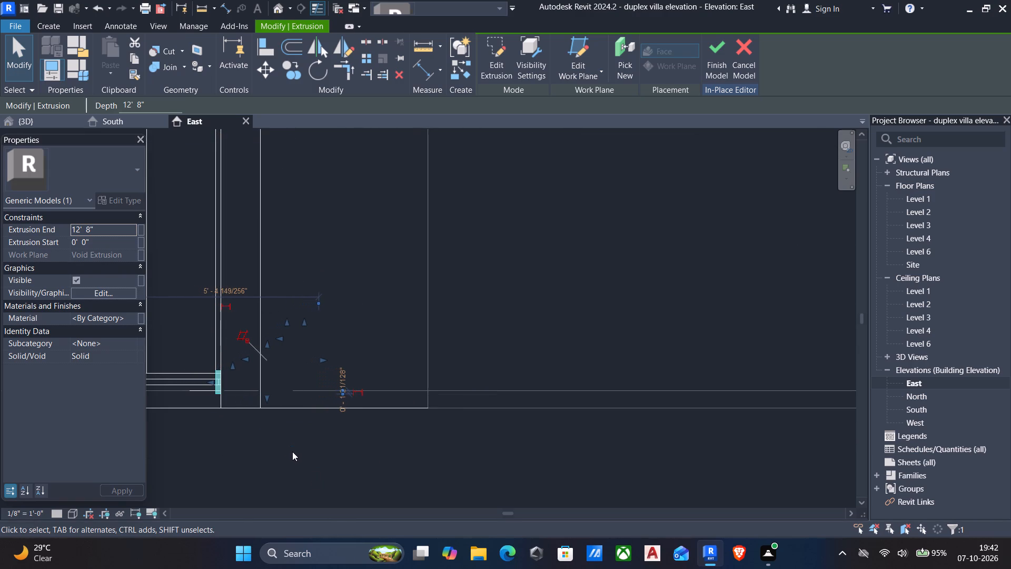
key("Right")
key("Right")
key("Right")
key("Right")
key("Right")
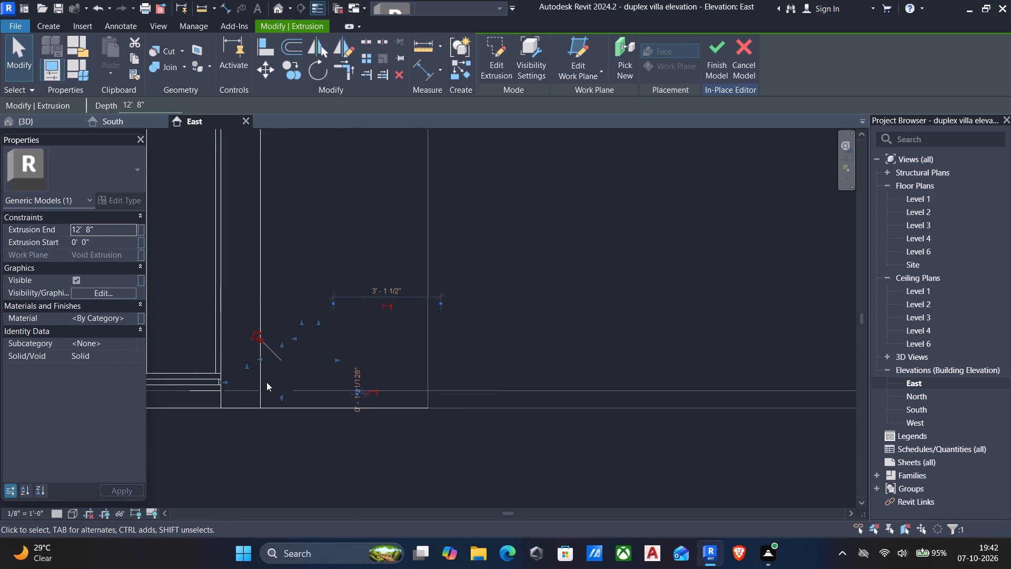
key("Left")
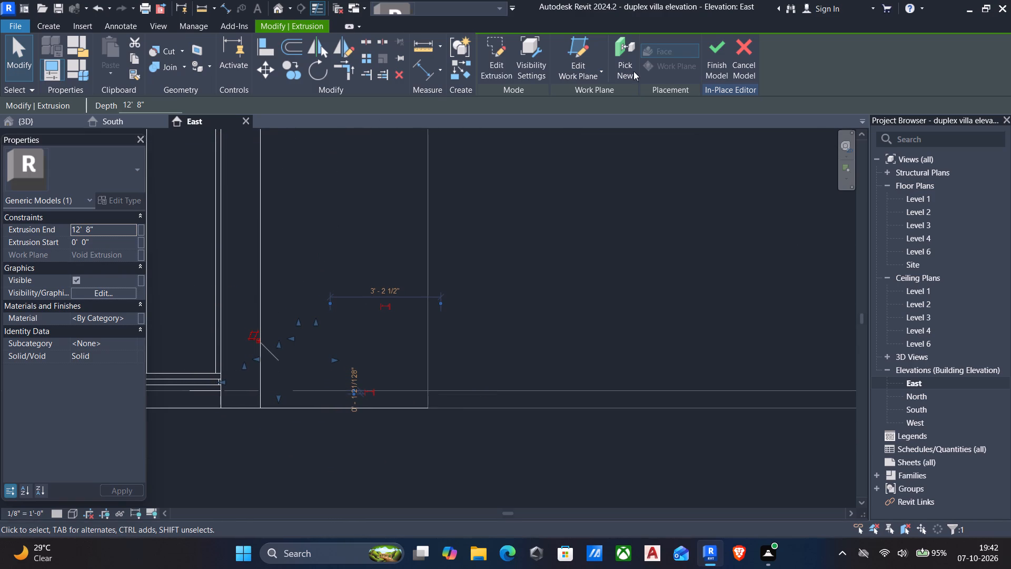
left_click(712, 50)
In the 3D view, reopen the in-place model for editing and raise the top tread of the entrance stairs by its shape handle.
scroll(623, 284, "down", 1)
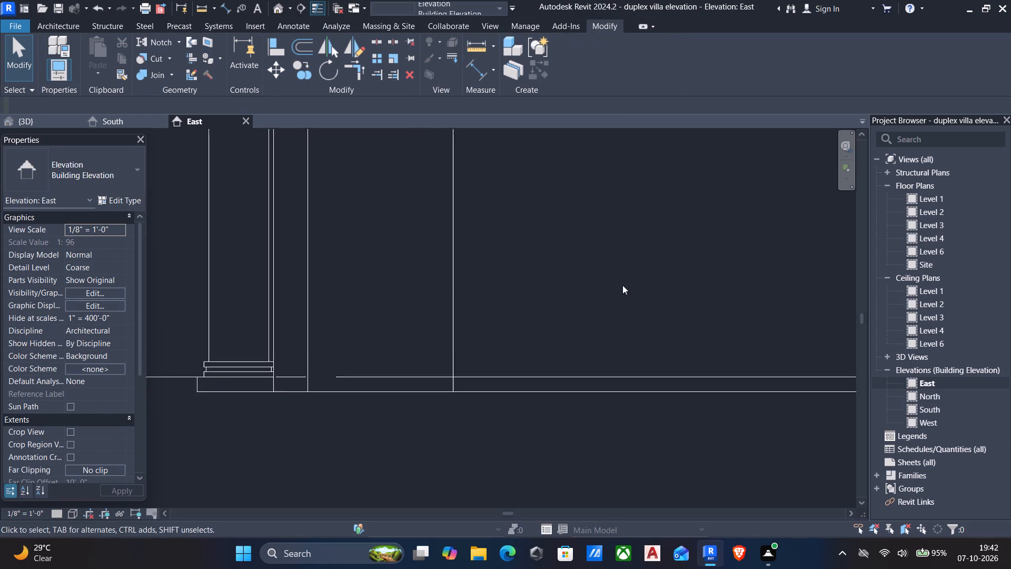
scroll(622, 285, "down", 5)
middle_click_drag(600, 318, 667, 340, "shift")
scroll(245, 10, "up", 1)
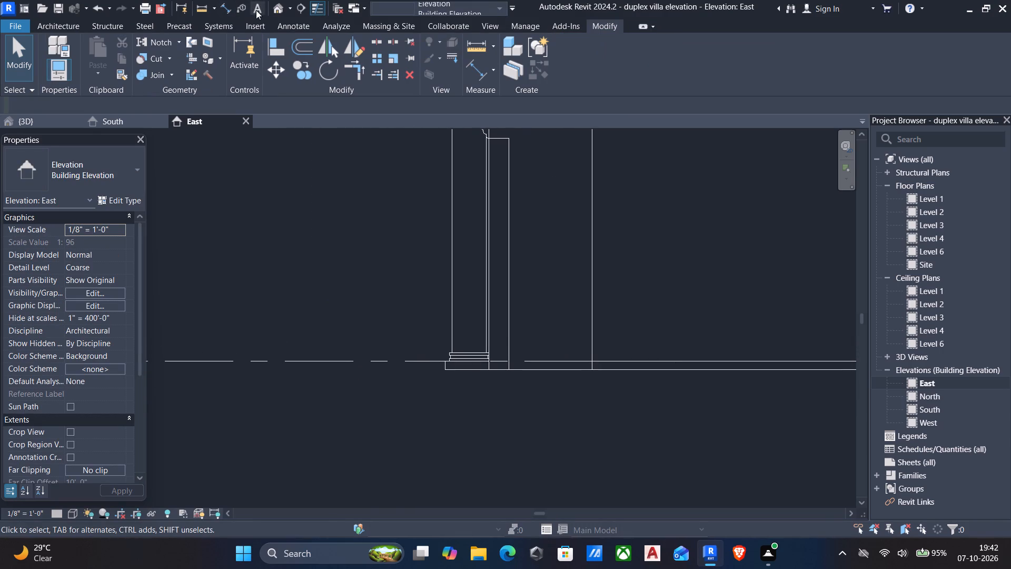
left_click(276, 11)
scroll(370, 165, "down", 4)
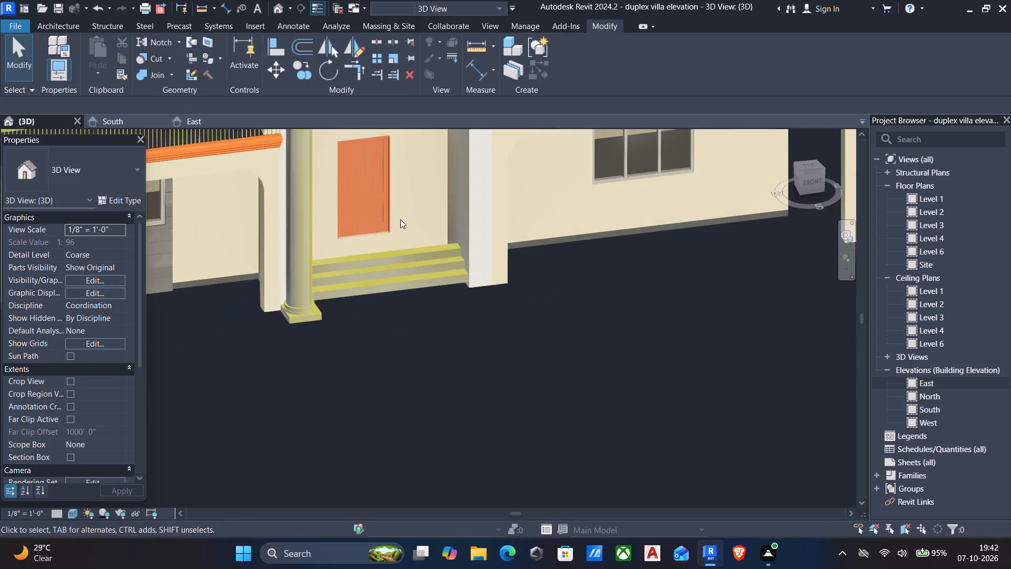
middle_click_drag(401, 223, 498, 354, "shift")
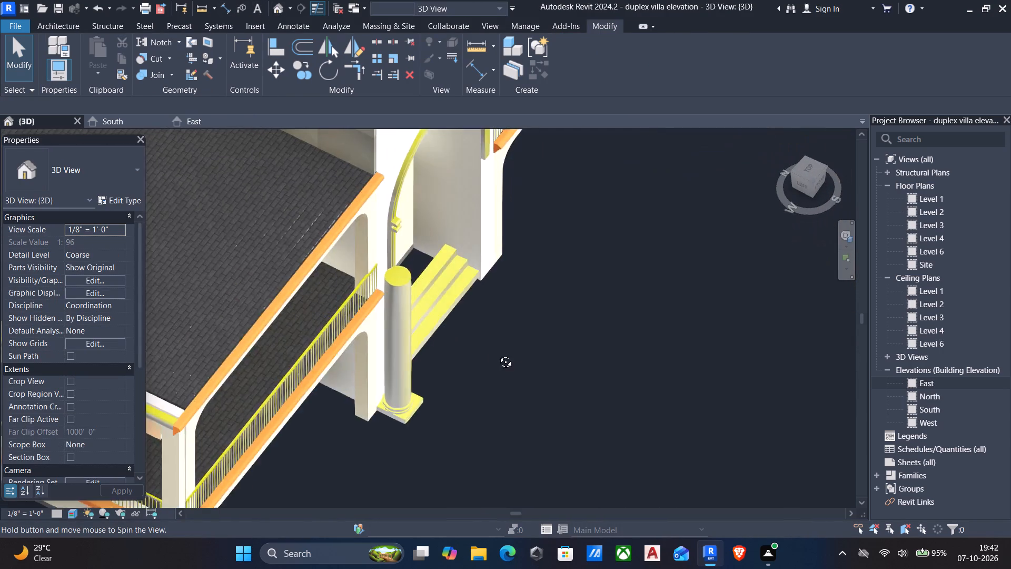
middle_click_drag(498, 354, 513, 364, "shift")
middle_click_drag(520, 348, 426, 345, "shift")
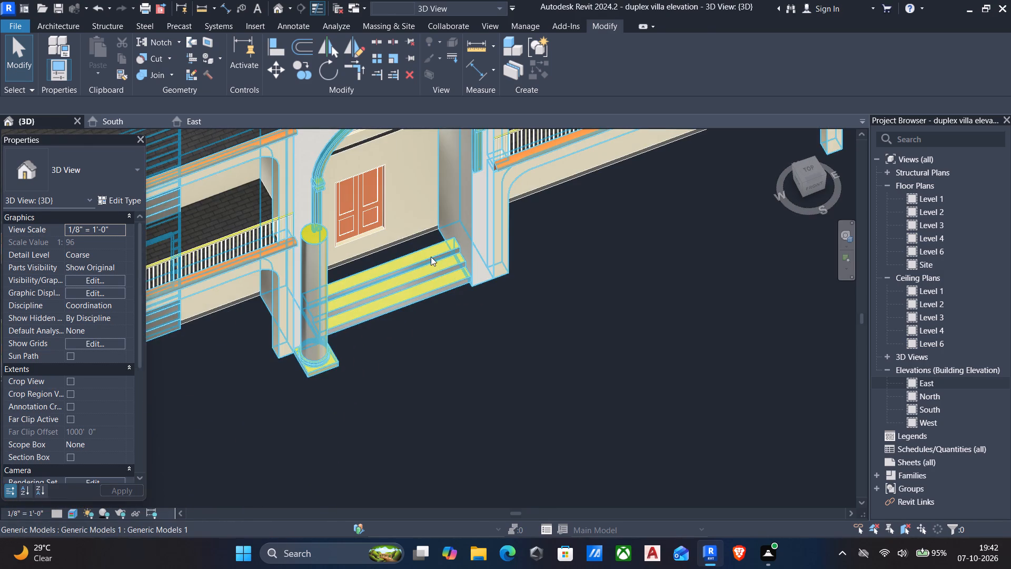
left_click(431, 257)
left_click(567, 62)
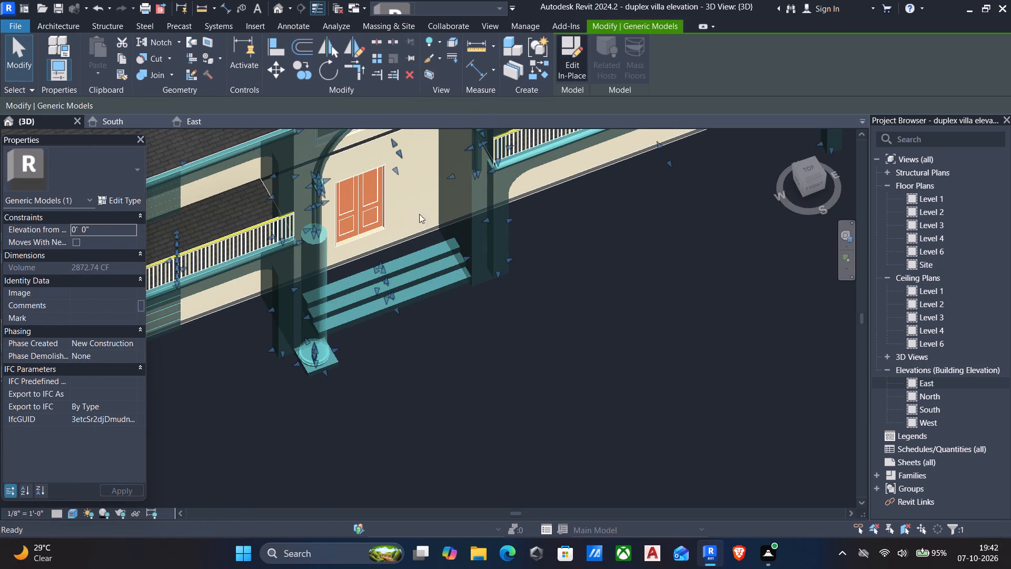
scroll(395, 252, "up", 10)
left_click(373, 260)
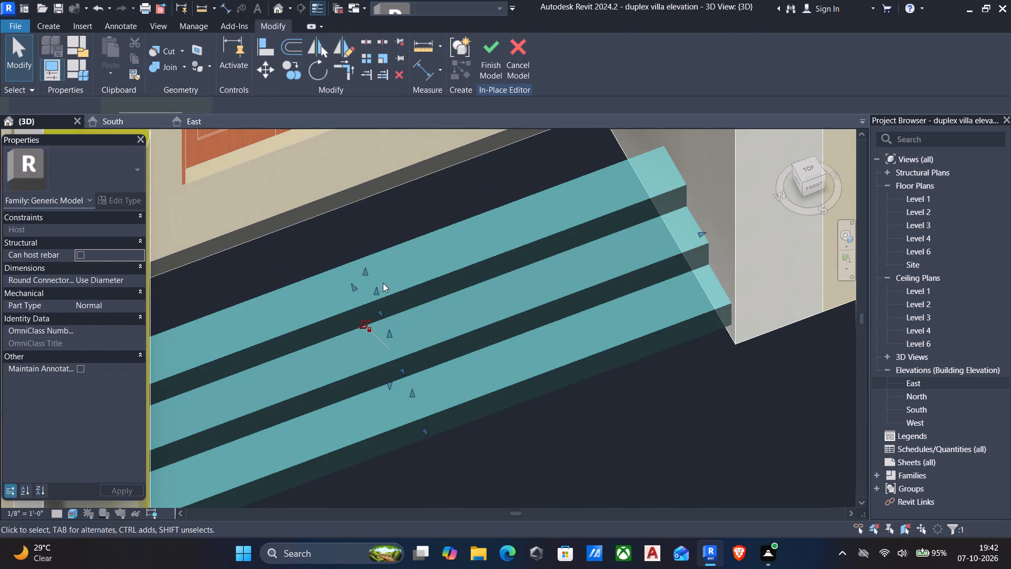
left_click_drag(364, 269, 294, 178)
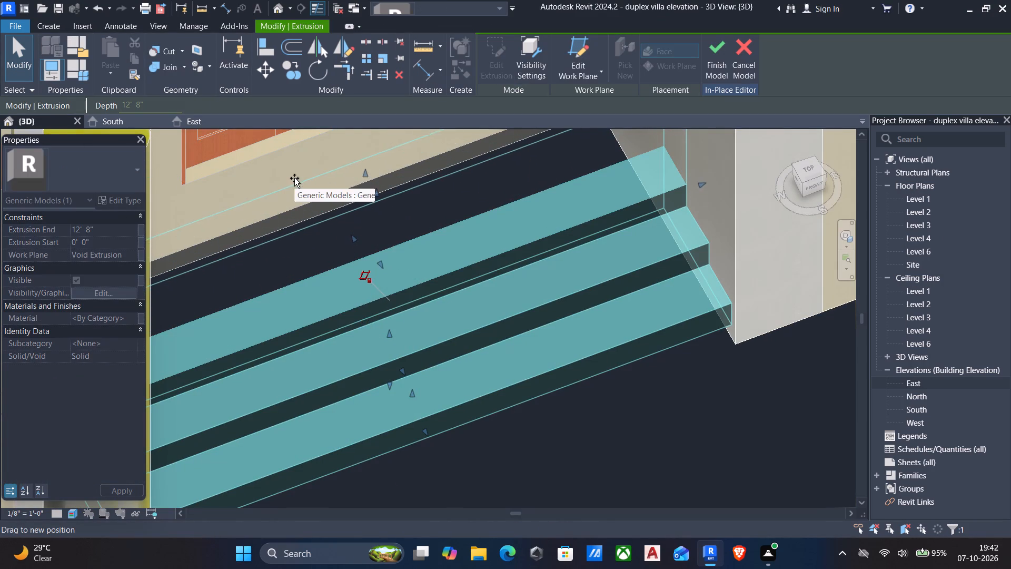
left_click_drag(294, 178, 302, 229)
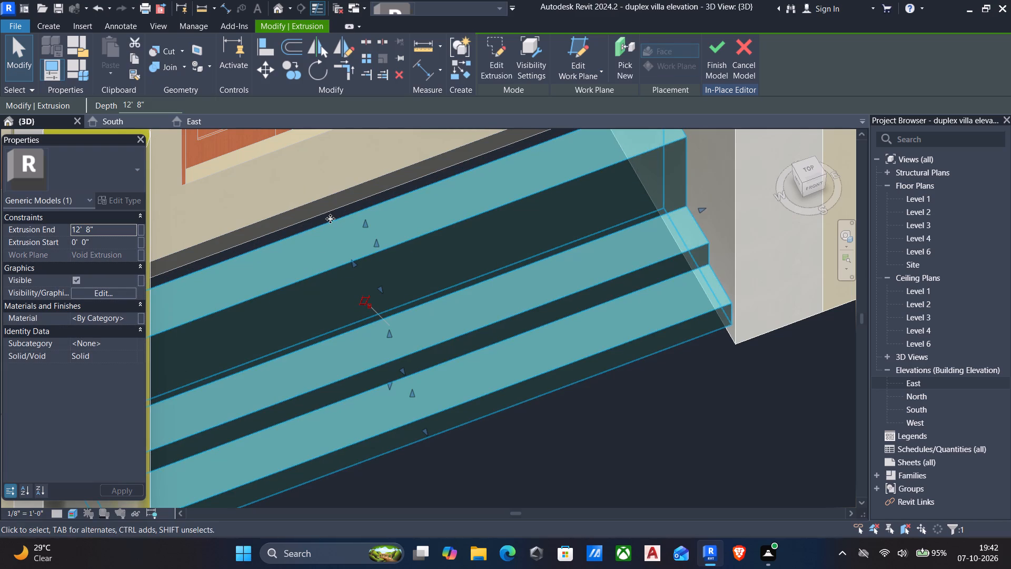
Align the back face of the stairs' top step to the edge of the villa's floor slab below the entrance door.
scroll(331, 219, "down", 5)
middle_click_drag(334, 253, 354, 378)
scroll(355, 378, "up", 1)
key("a")
key("l")
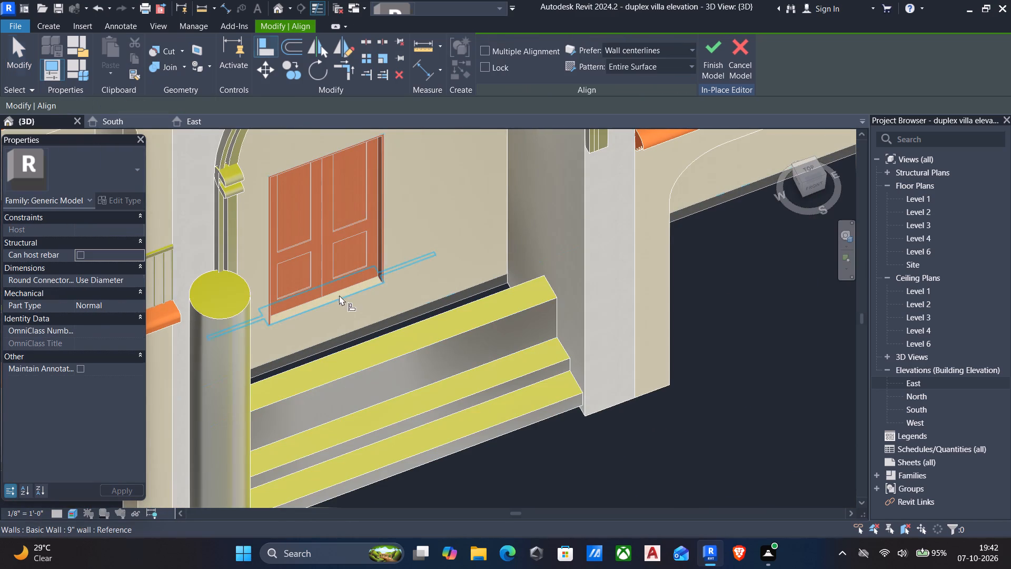
left_click(374, 323)
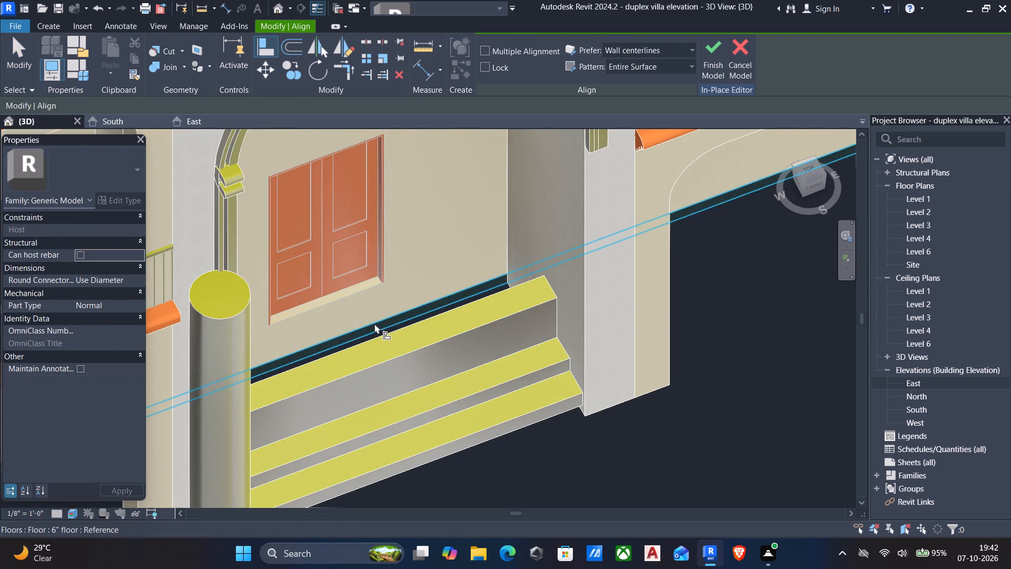
scroll(409, 328, "down", 2)
middle_click_drag(414, 339, 500, 392)
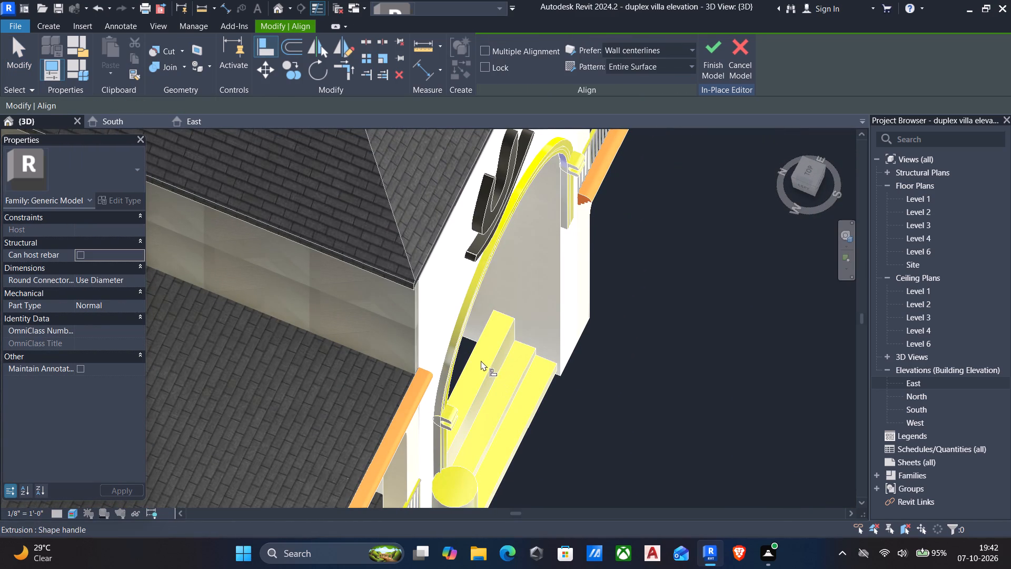
left_click(474, 351)
Undo the alignment of the stairs' back face and the raising of the top tread.
scroll(526, 370, "down", 4)
middle_click_drag(531, 376, 521, 381)
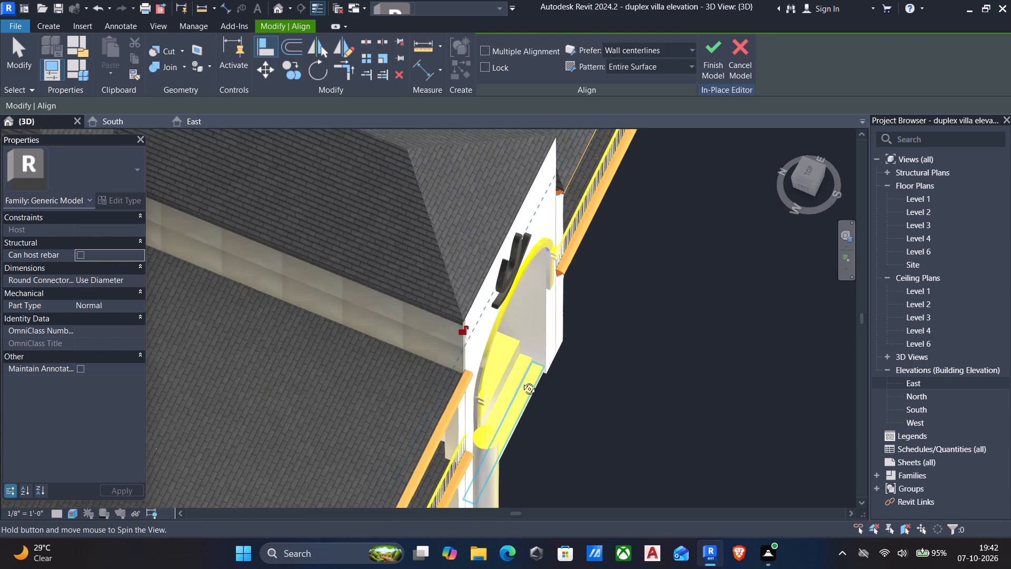
middle_click_drag(521, 381, 433, 305)
middle_click_drag(452, 417, 410, 261, "shift")
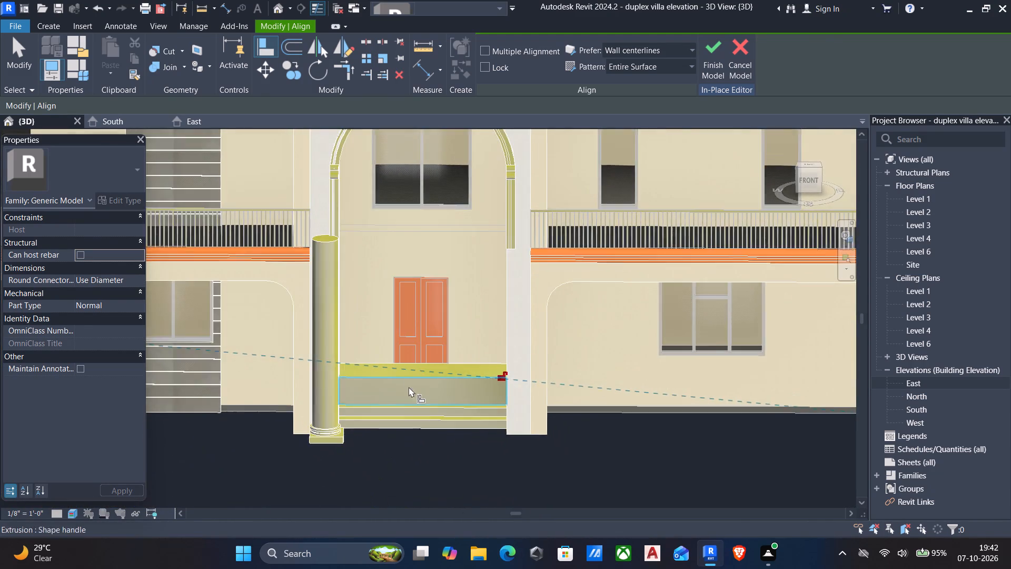
scroll(414, 394, "up", 5)
key("Escape")
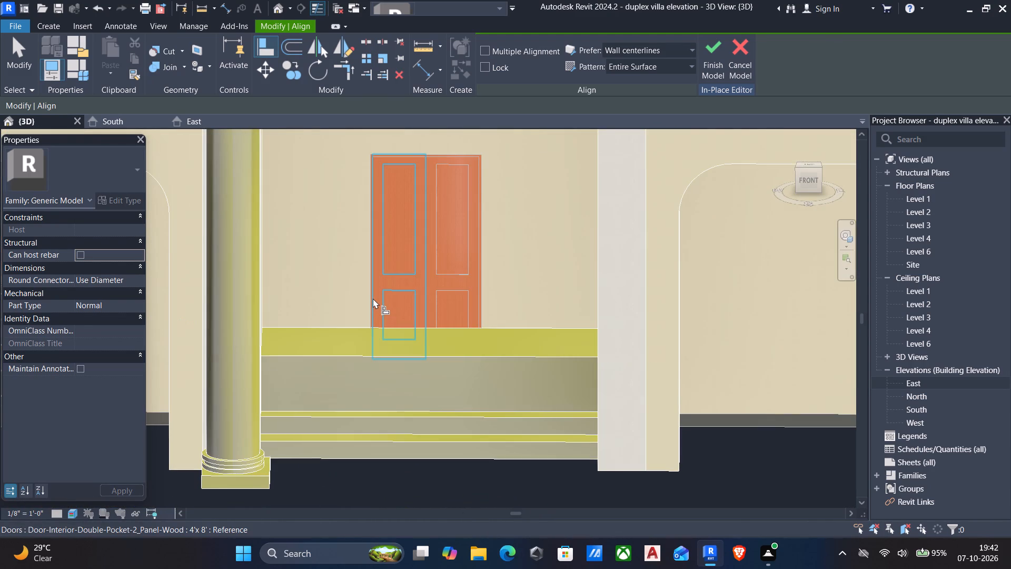
scroll(375, 324, "down", 1)
left_click(390, 355)
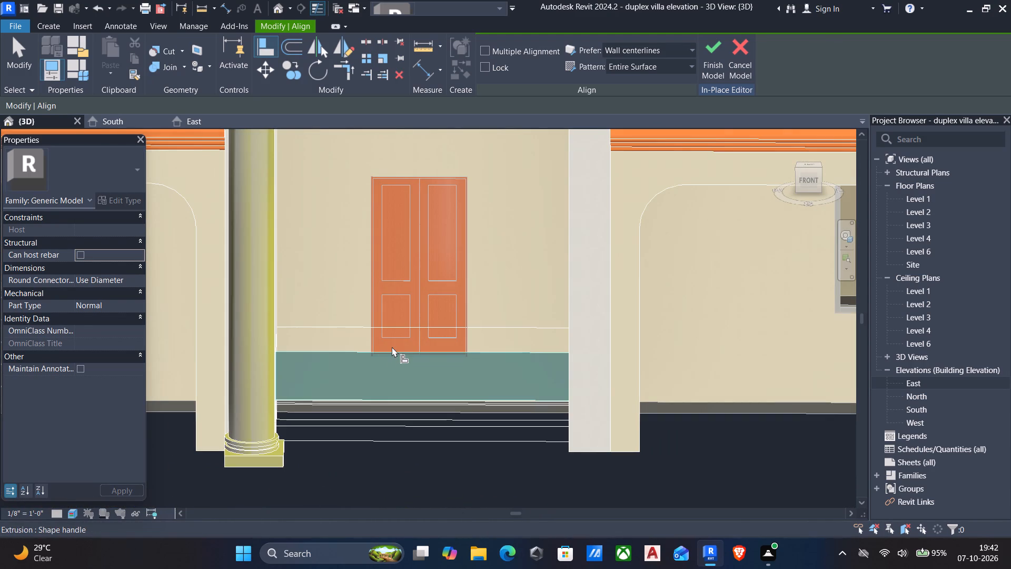
key("ctrl+z")
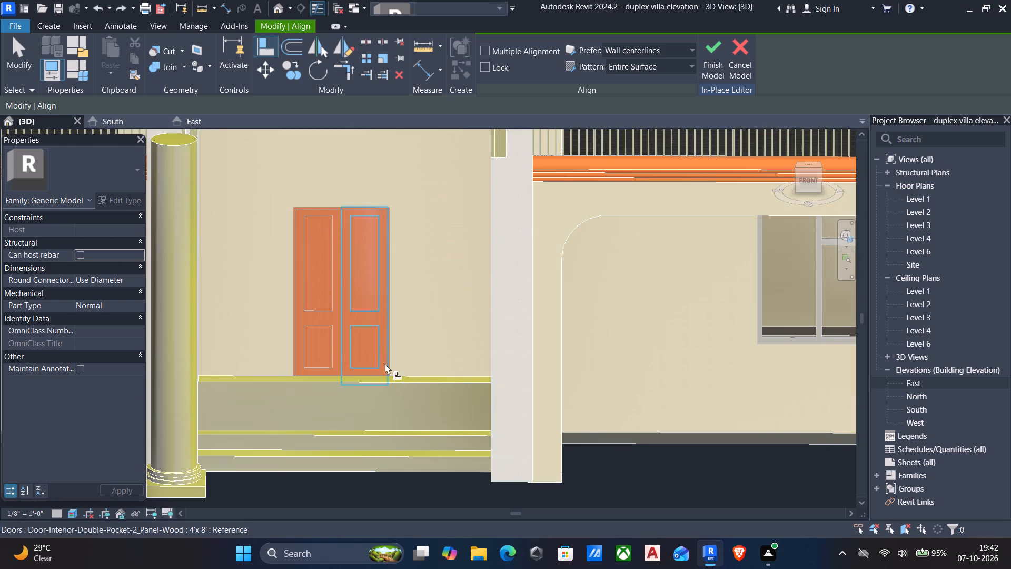
key("ctrl+z")
Align the back face of the entrance stairs to the edge of the floor slab below the entrance door.
scroll(376, 388, "down", 4)
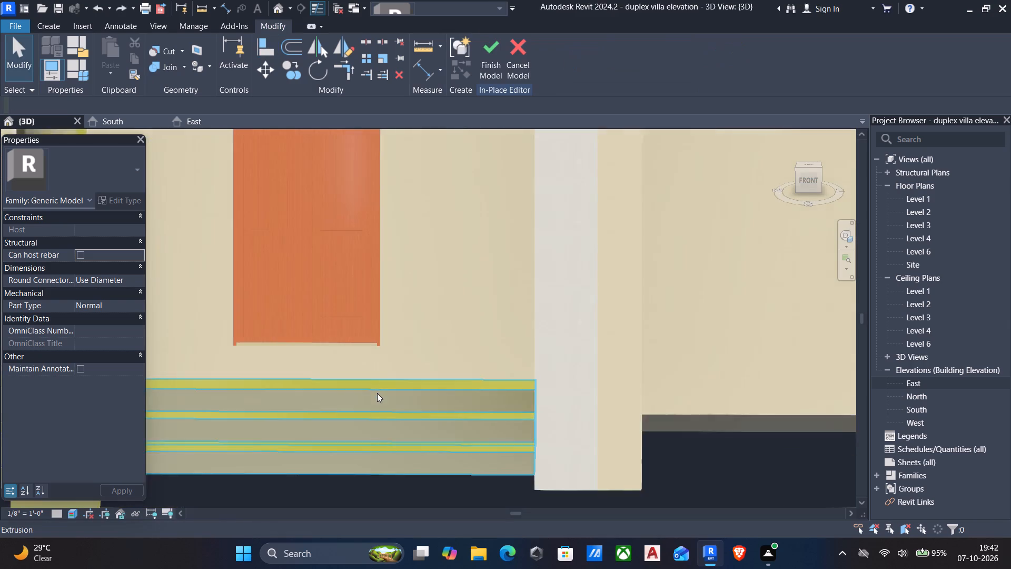
scroll(377, 393, "down", 1)
middle_click_drag(377, 395, 473, 546, "shift")
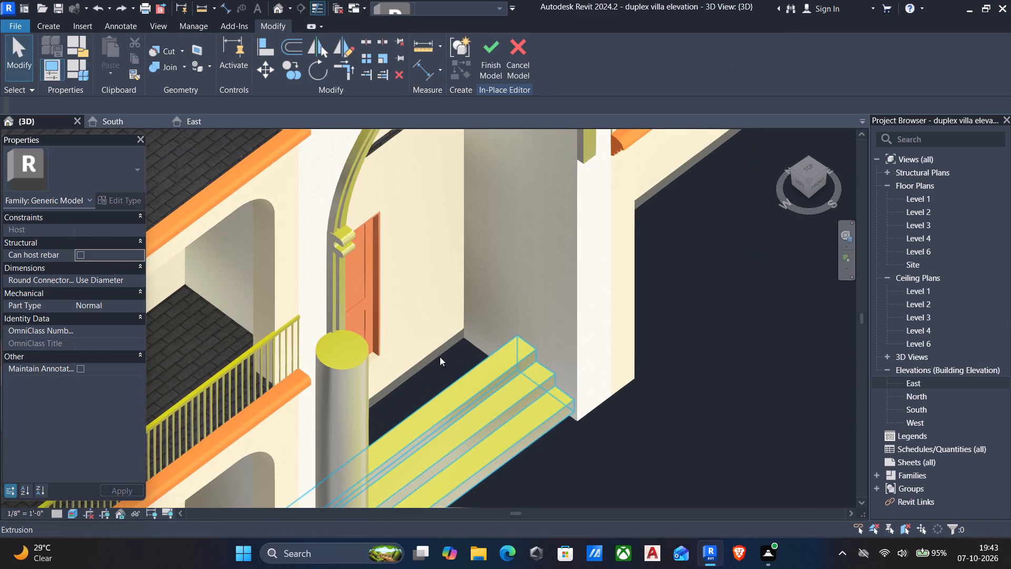
type("al")
left_click(425, 361)
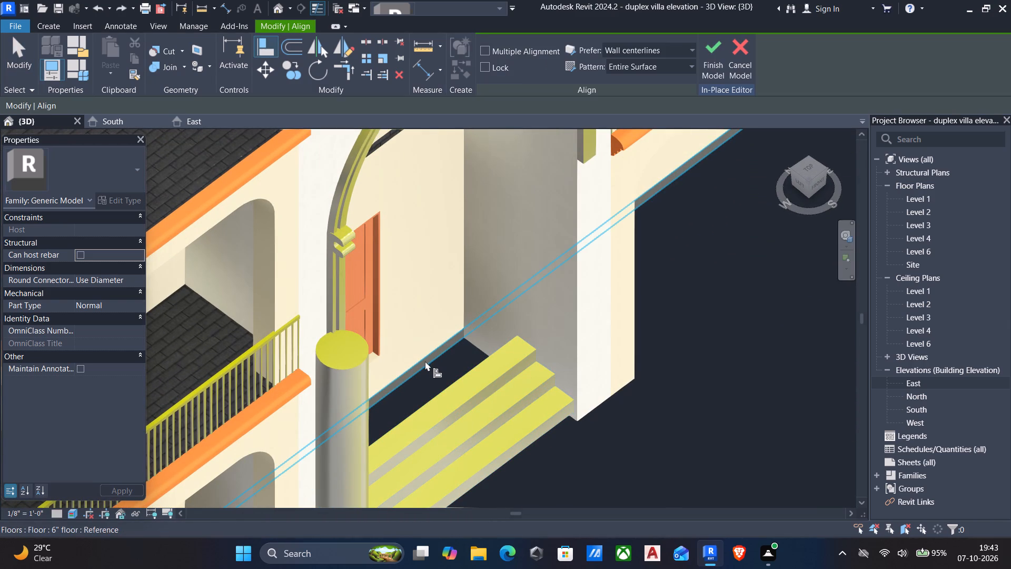
scroll(445, 371, "down", 2)
middle_click_drag(445, 374, 412, 459)
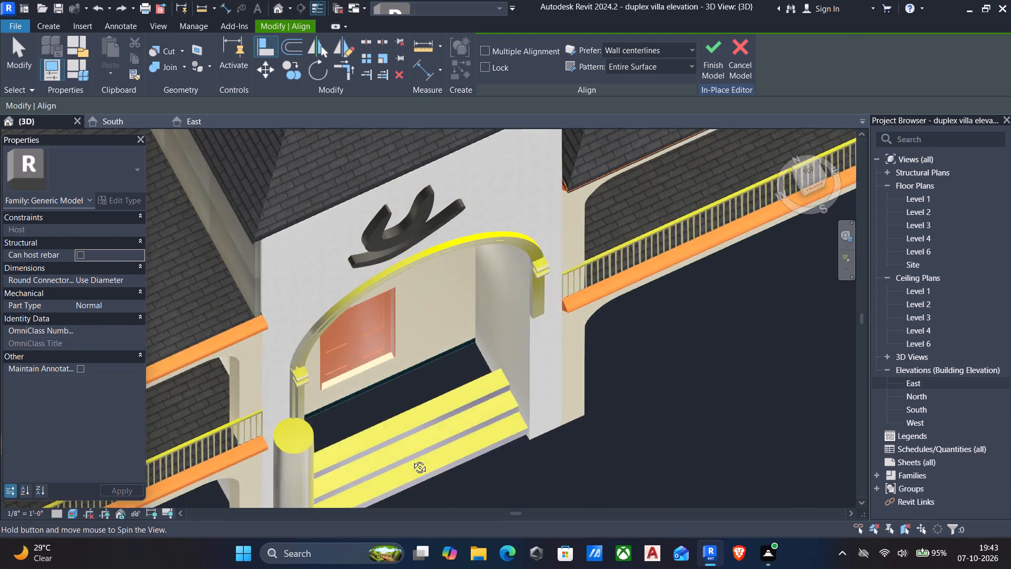
middle_click_drag(412, 459, 477, 247)
middle_click_drag(558, 453, 540, 266, "shift")
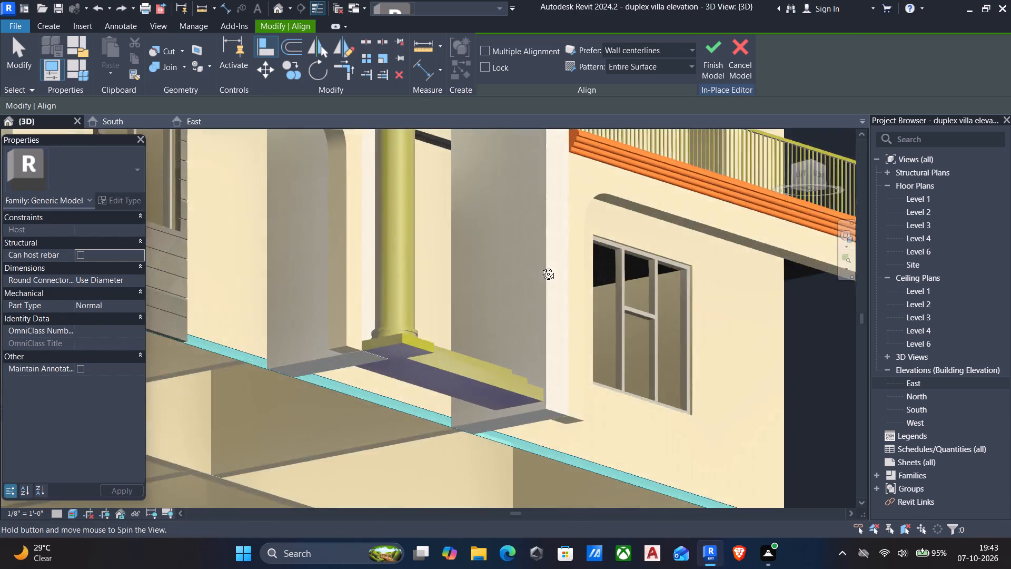
middle_click_drag(540, 266, 541, 238, "shift")
middle_click_drag(512, 388, 650, 400, "shift")
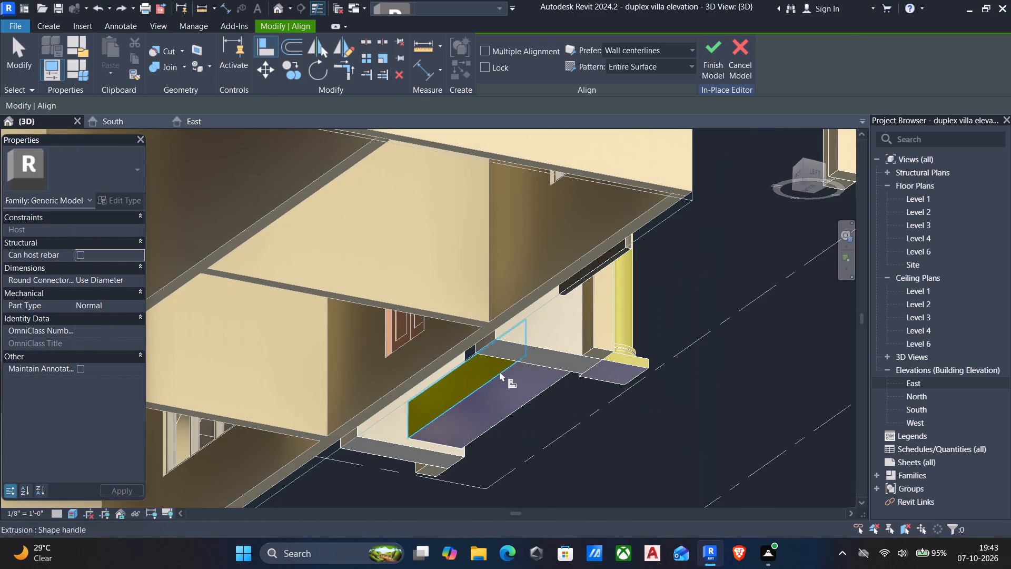
left_click(477, 385)
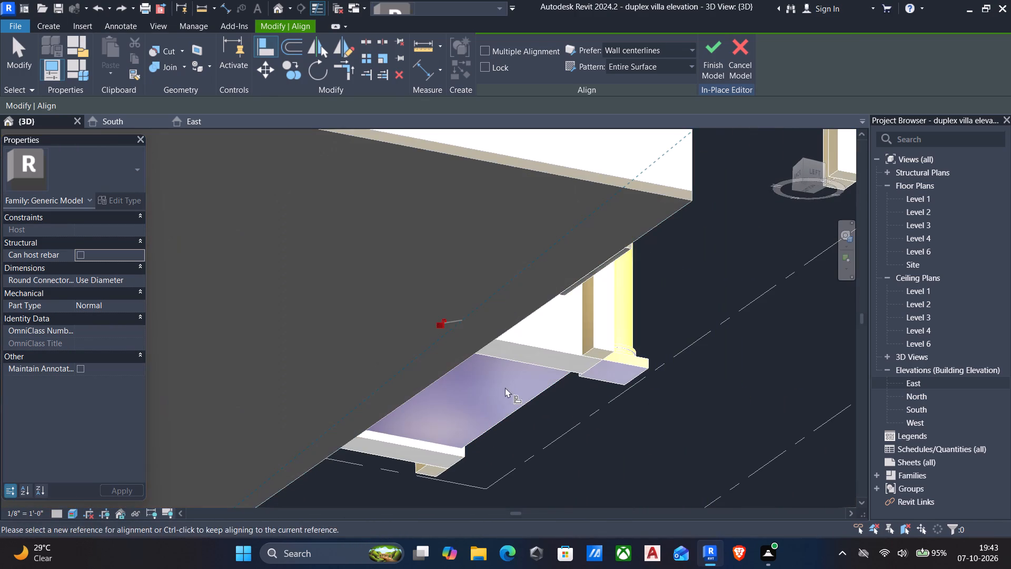
Check the entrance stairs against the door from the front and finish the in-place model.
scroll(578, 393, "down", 4)
middle_click_drag(588, 398, 431, 496, "shift")
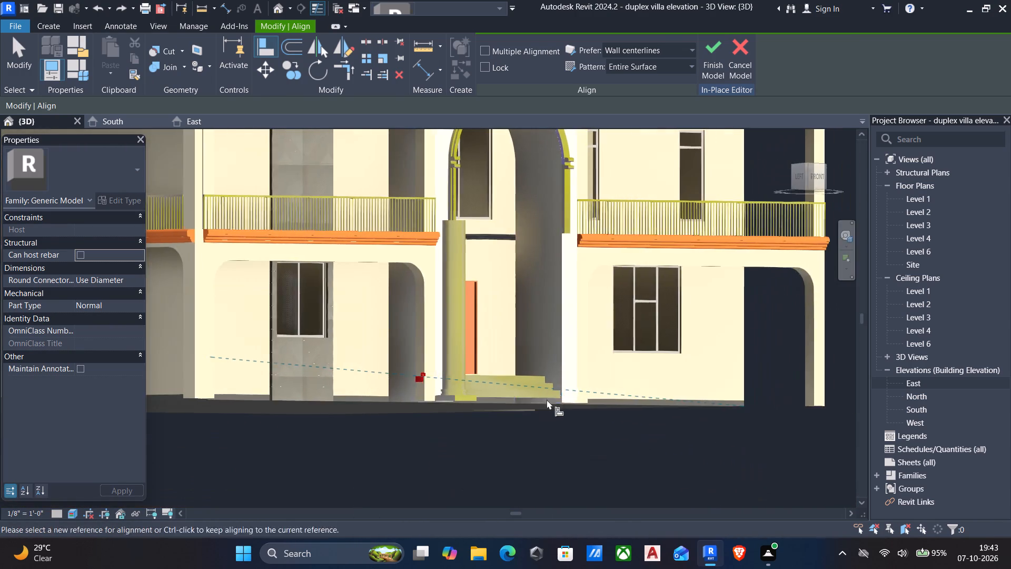
middle_click_drag(559, 388, 457, 464, "shift")
scroll(467, 395, "up", 6)
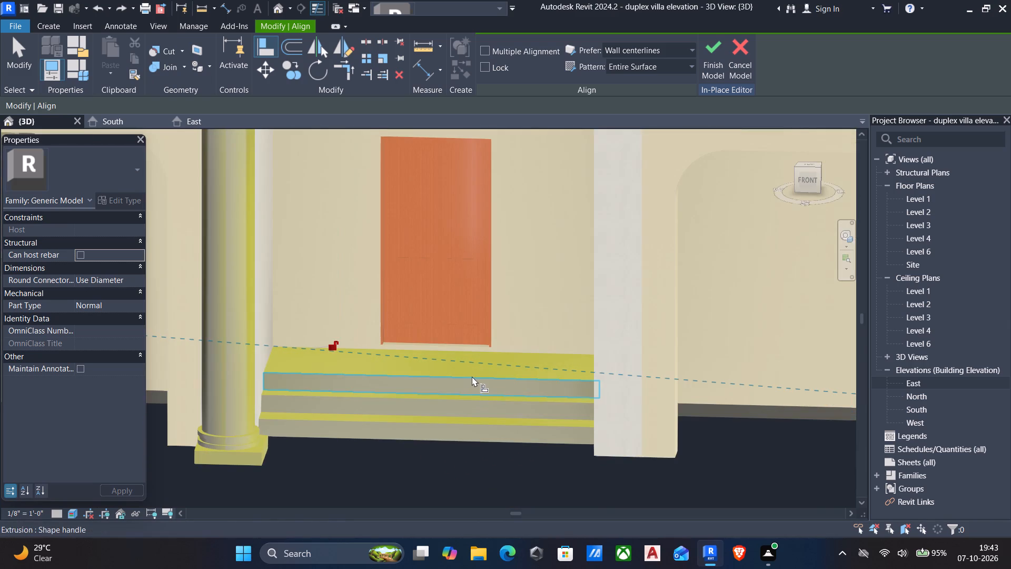
key("Escape")
scroll(455, 345, "up", 5)
scroll(339, 346, "down", 4)
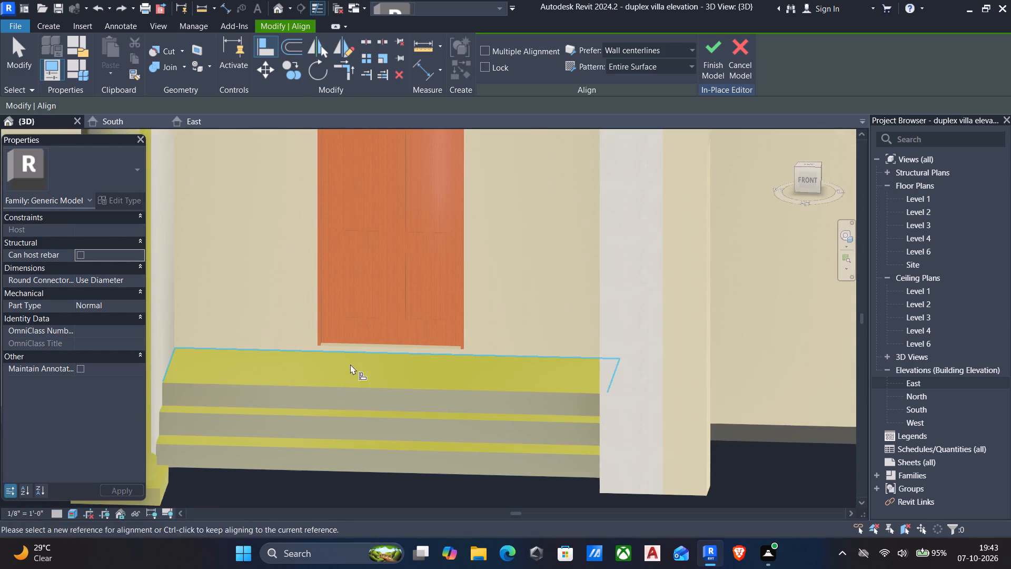
scroll(402, 361, "down", 4)
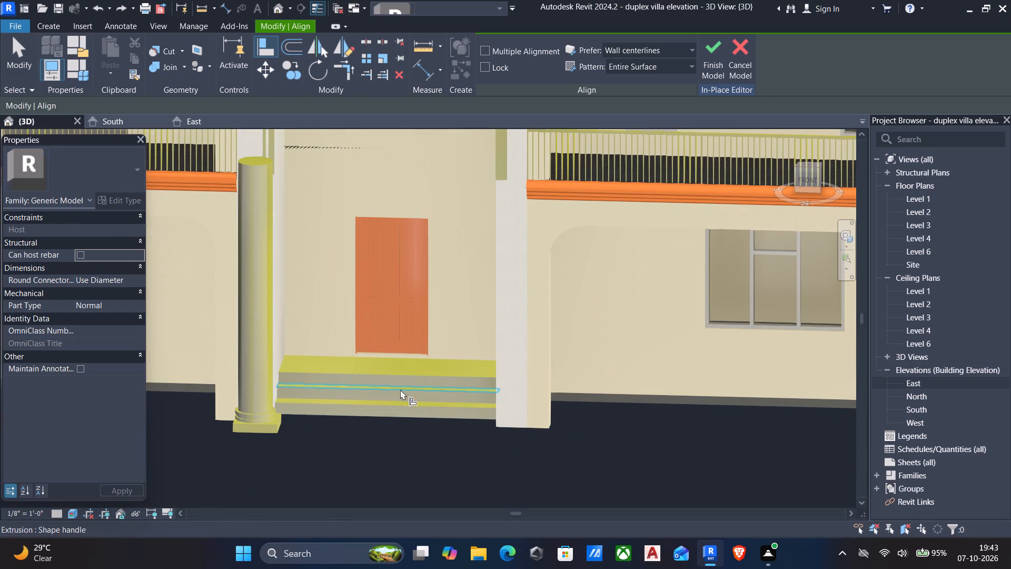
left_click(397, 377)
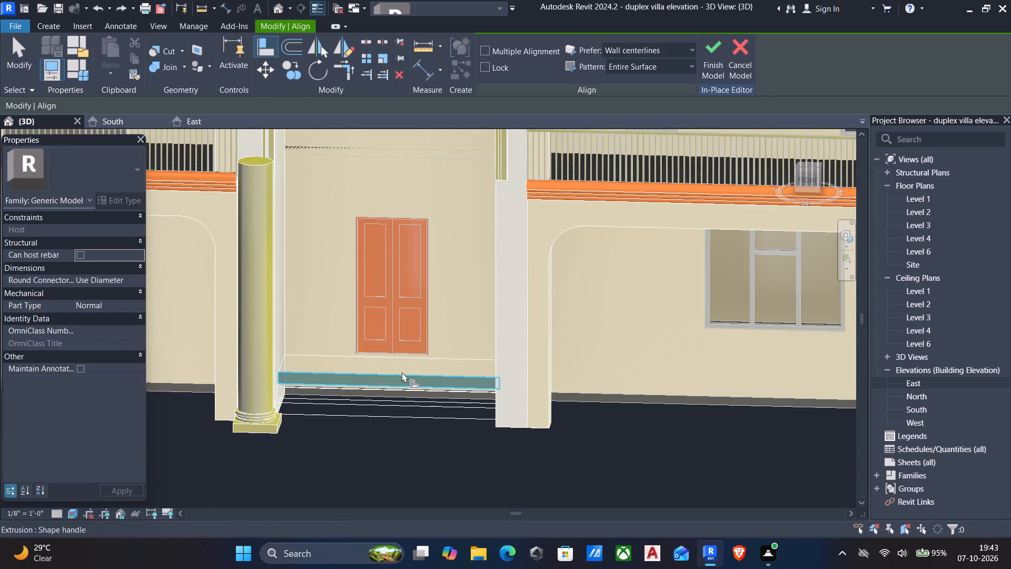
key("Escape")
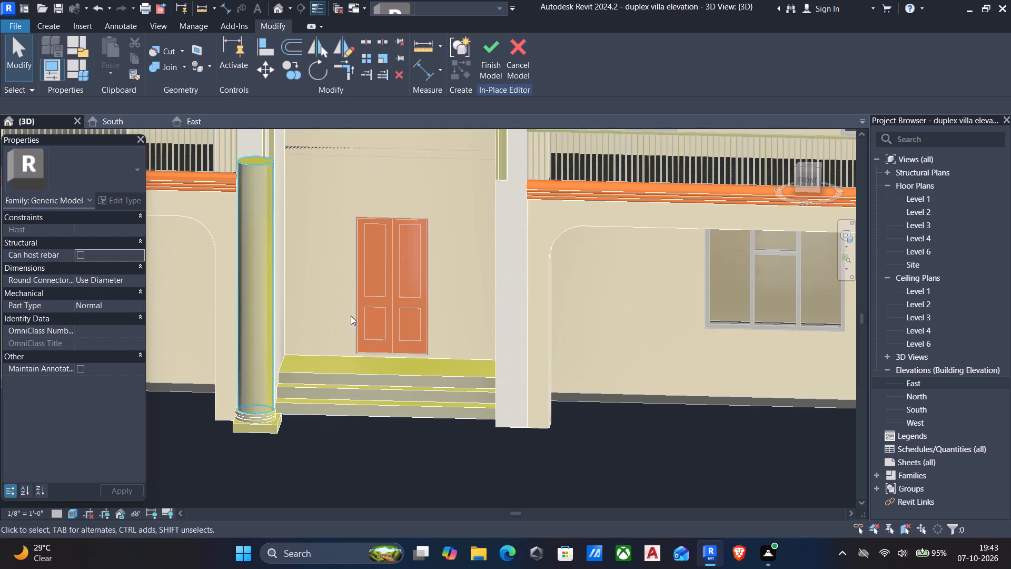
left_click(495, 50)
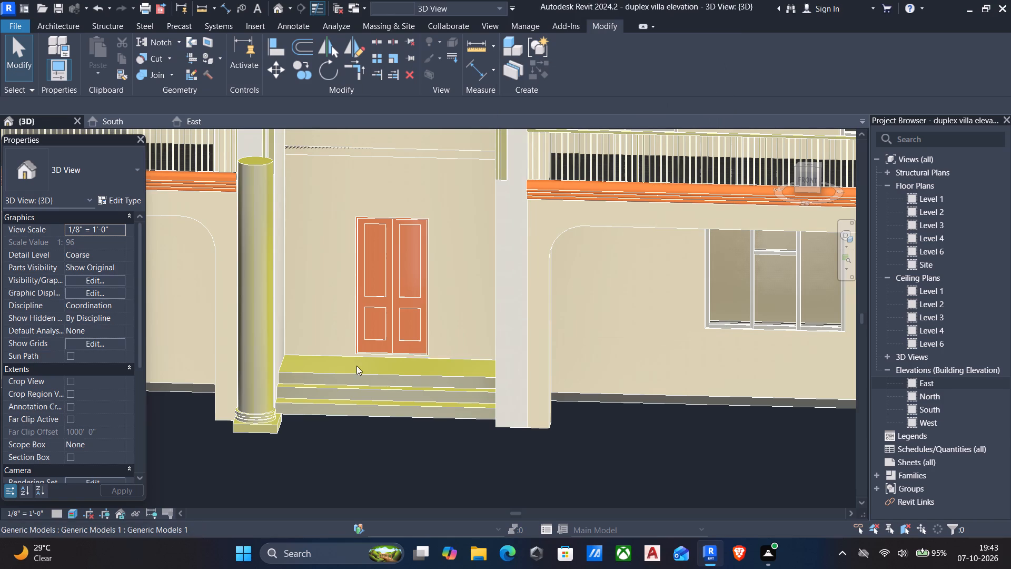
Reopen the in-place model, assign the "roof" material to the entrance stairs extrusion, and finish the model.
left_click(361, 372)
left_click(576, 67)
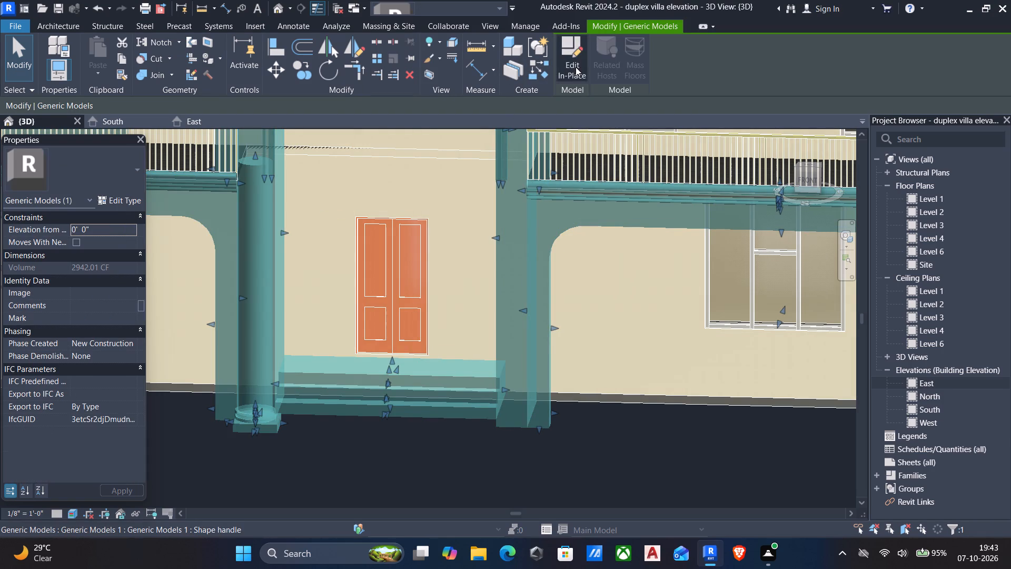
left_click(402, 379)
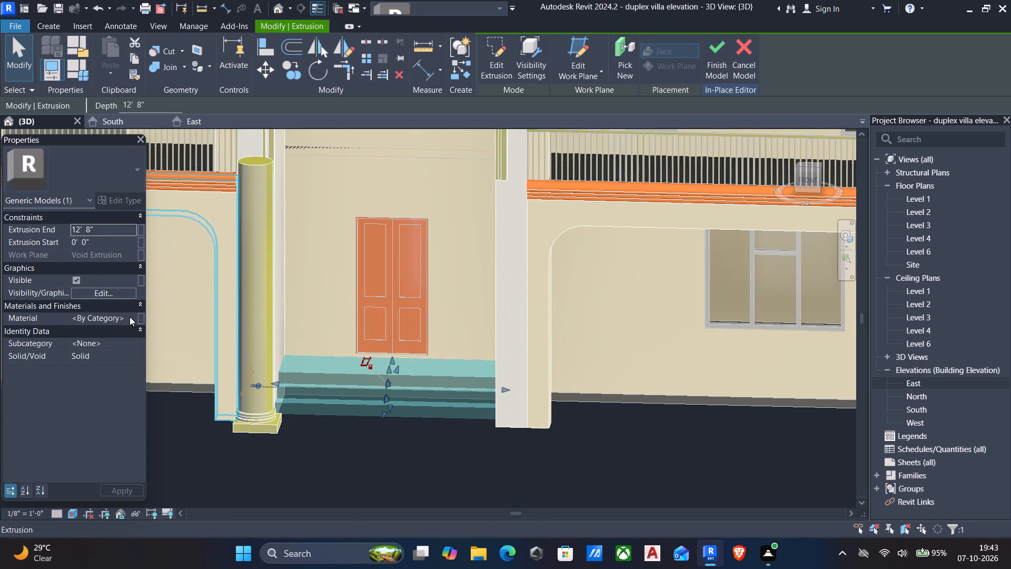
left_click(130, 317)
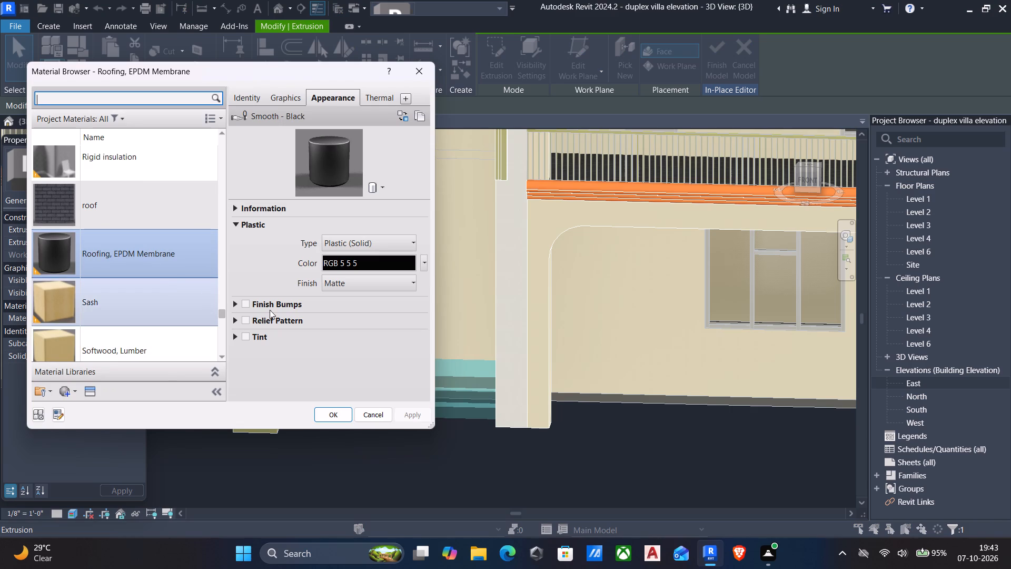
left_click(141, 210)
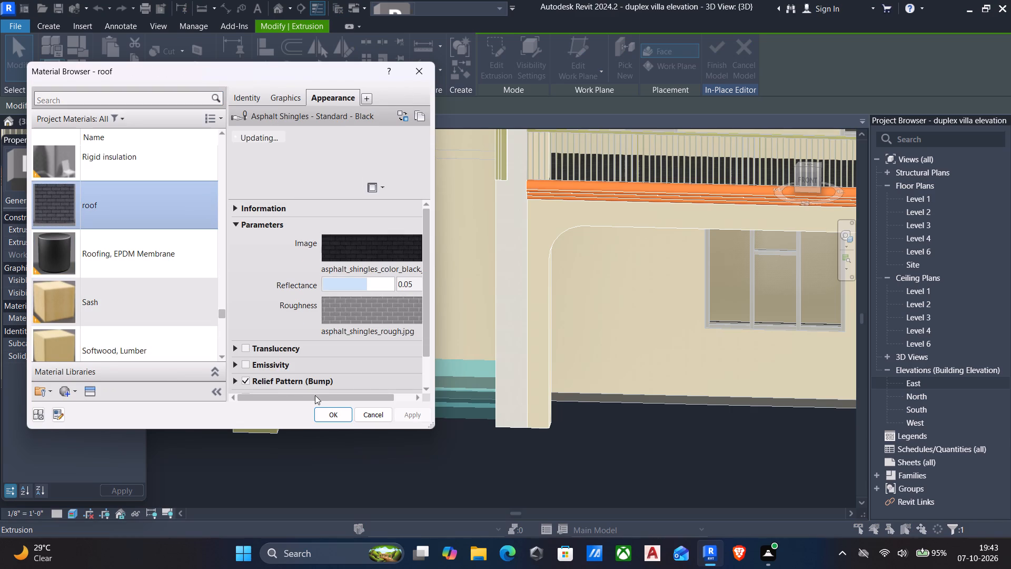
scroll(174, 282, "down", 12)
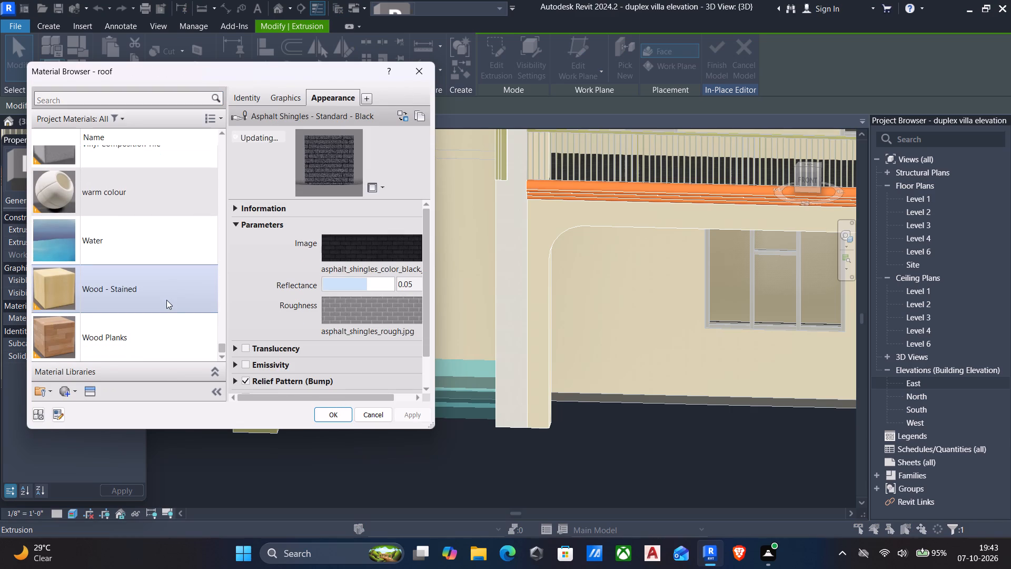
left_click(351, 414)
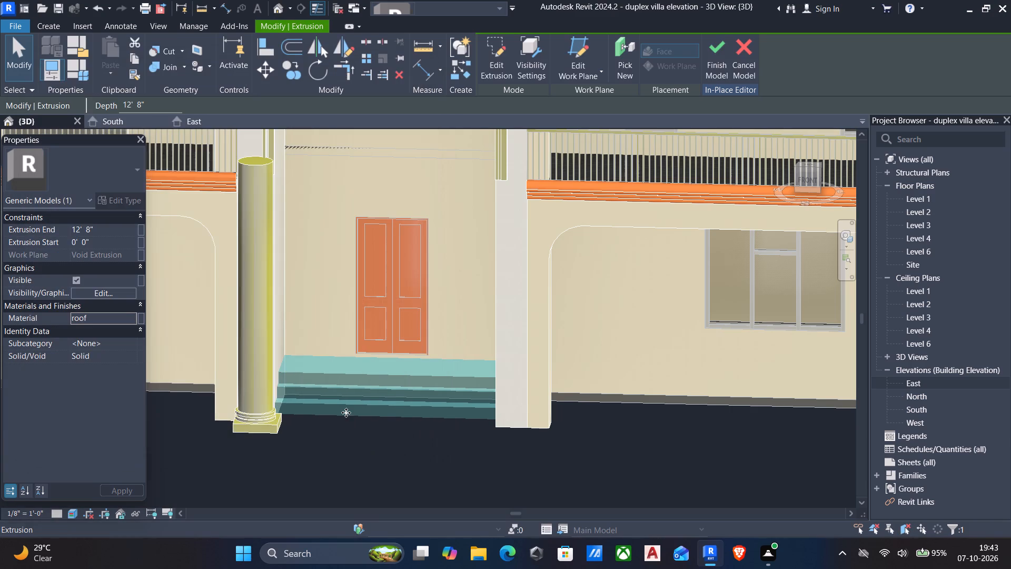
left_click(719, 47)
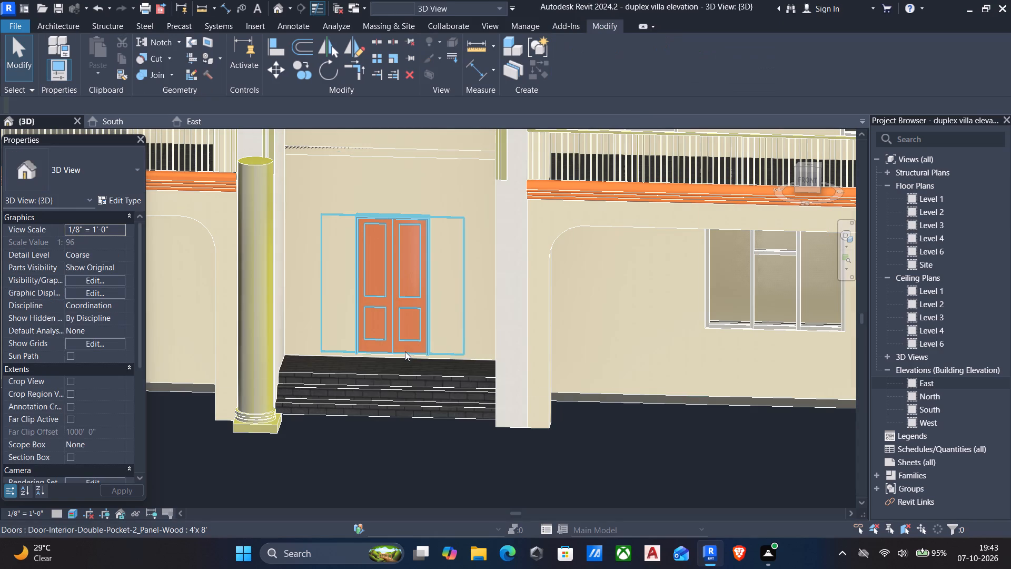
Examine the material on the entrance stairs up close and the villa's front facade as a whole.
scroll(394, 390, "up", 5)
scroll(475, 372, "up", 6)
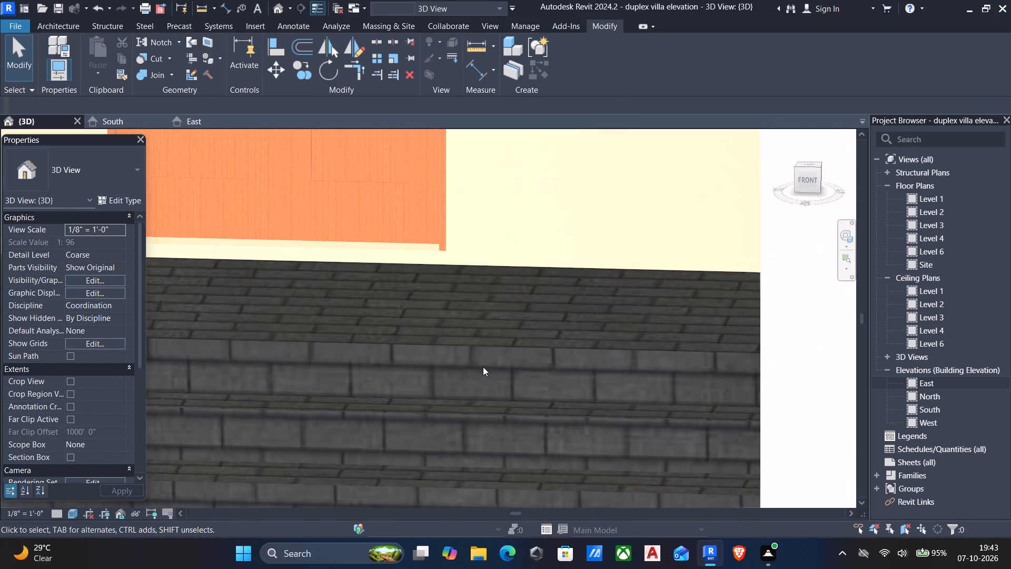
scroll(498, 364, "down", 14)
scroll(622, 368, "down", 3)
middle_click_drag(629, 383, 603, 416)
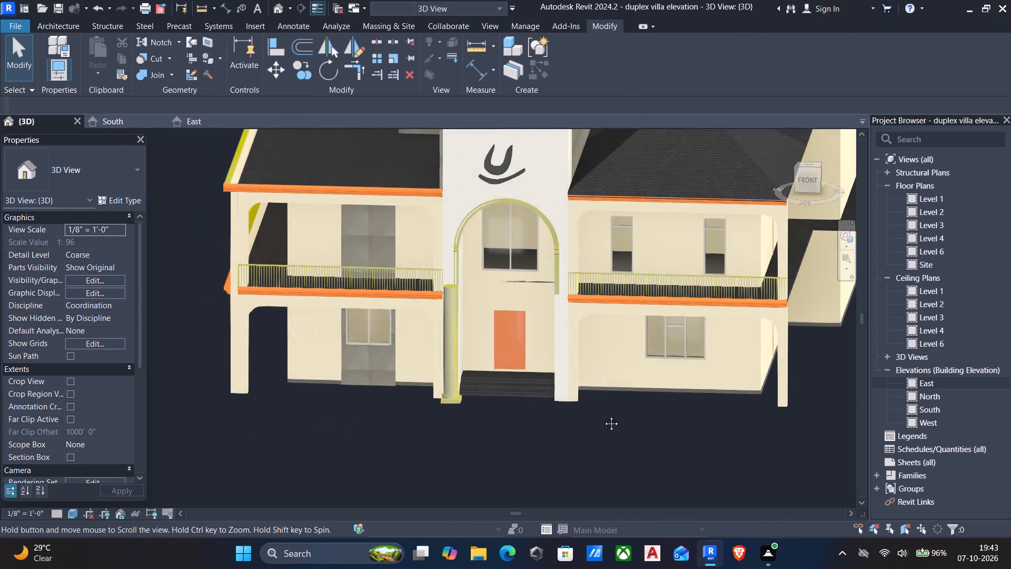
middle_click_drag(603, 416, 606, 430)
scroll(604, 415, "down", 3)
middle_click_drag(603, 415, 602, 420)
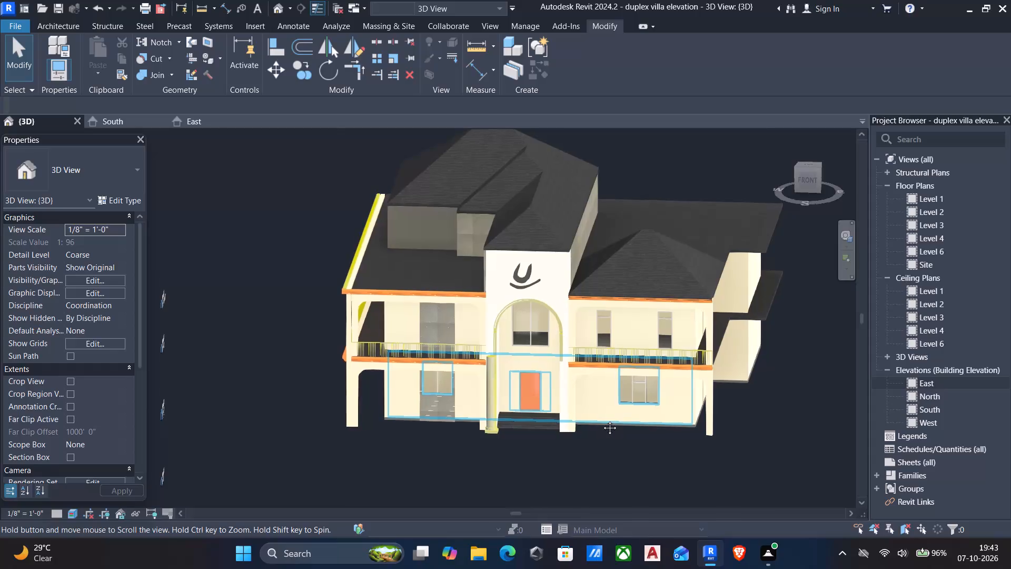
middle_click_drag(602, 420, 611, 413)
scroll(617, 405, "up", 2)
middle_click_drag(612, 408, 636, 399)
scroll(636, 399, "up", 3)
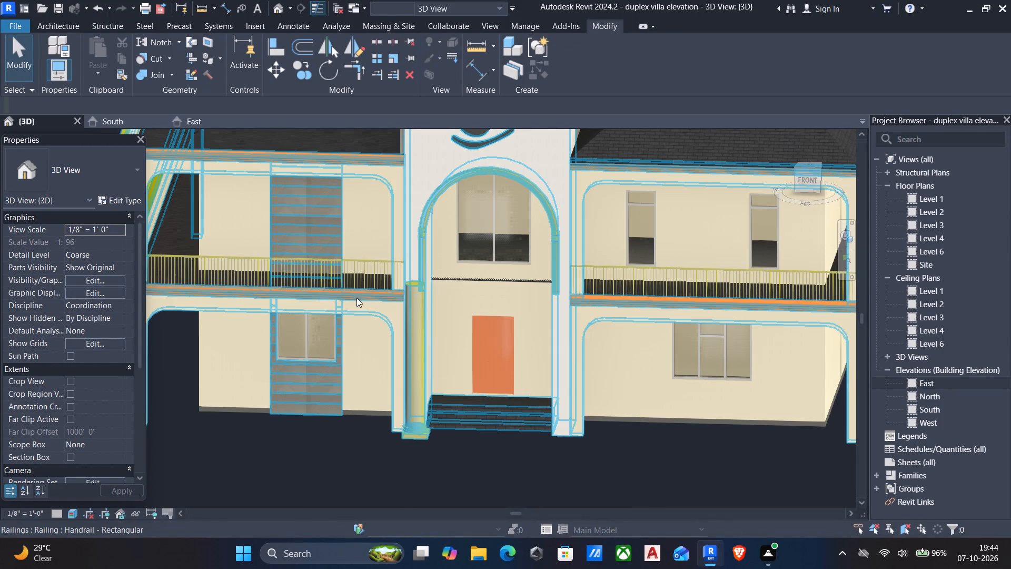
scroll(369, 277, "down", 4)
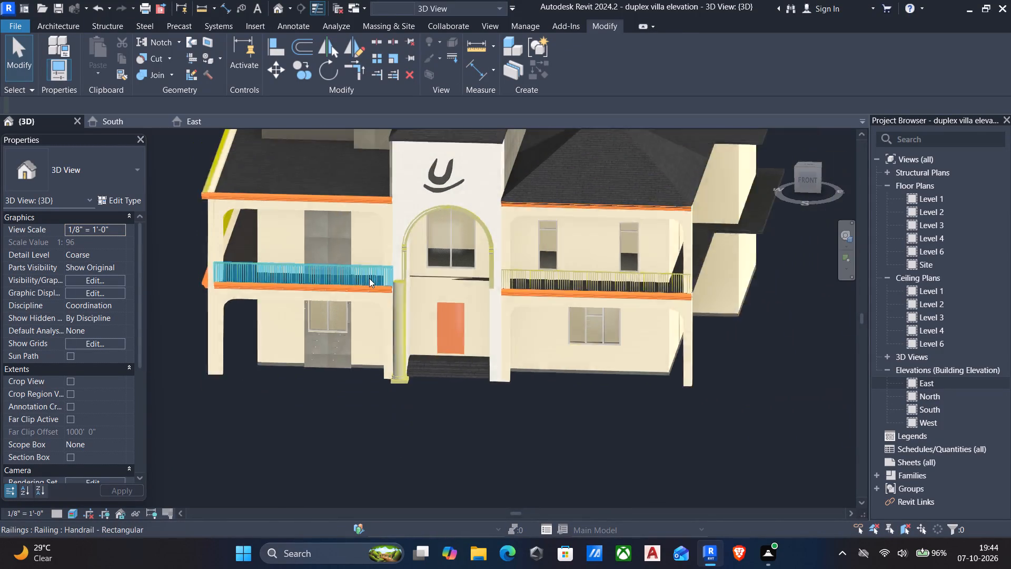
Open the tower's in-place generic model for editing and start a new solid extrusion.
middle_click_drag(368, 279, 360, 337)
scroll(459, 190, "up", 5)
scroll(491, 245, "up", 3)
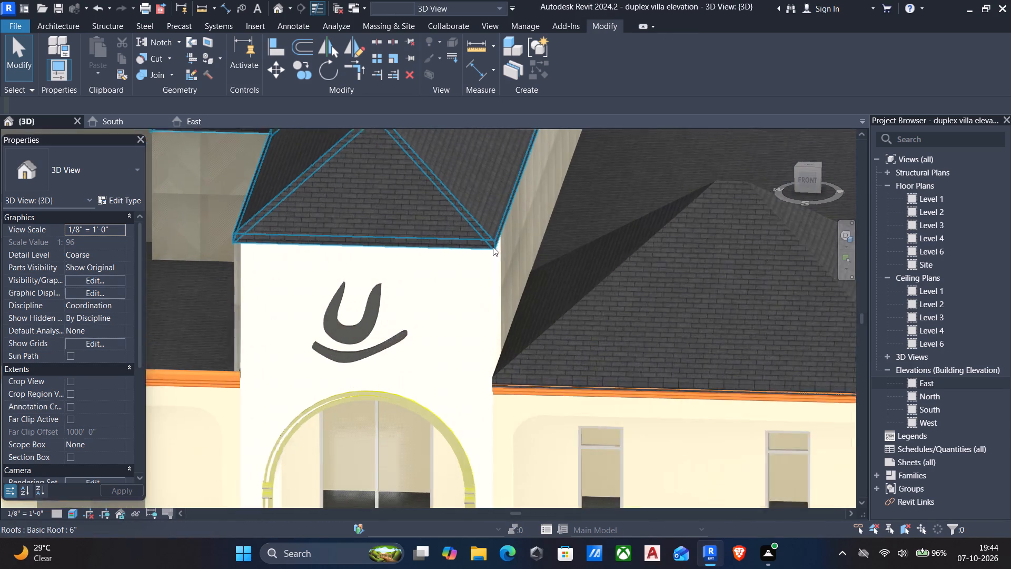
scroll(493, 247, "down", 1)
middle_click_drag(494, 248, 408, 193)
scroll(408, 193, "up", 5, "shift")
middle_click_drag(401, 245, 402, 275)
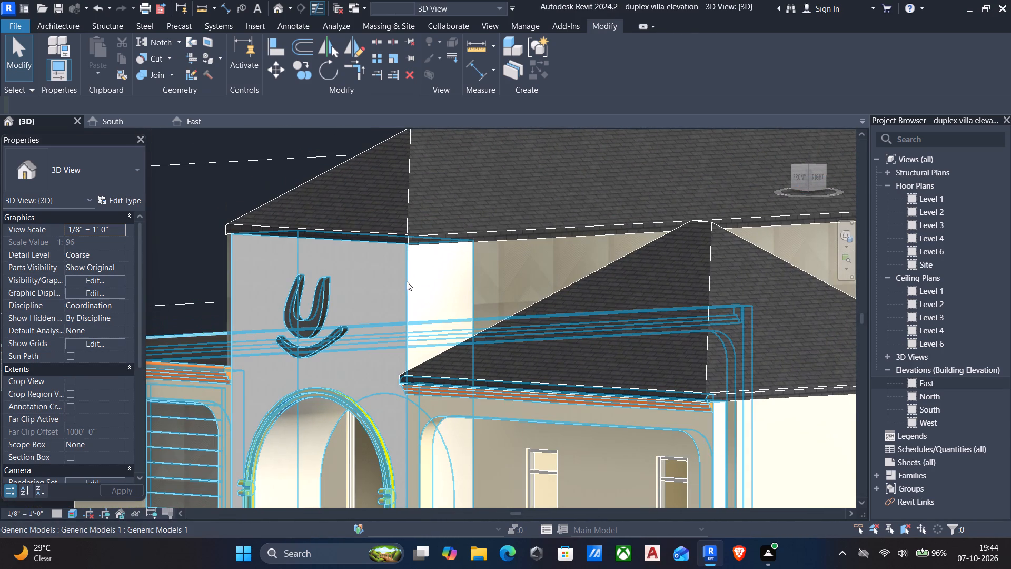
left_click(407, 282)
left_click(563, 69)
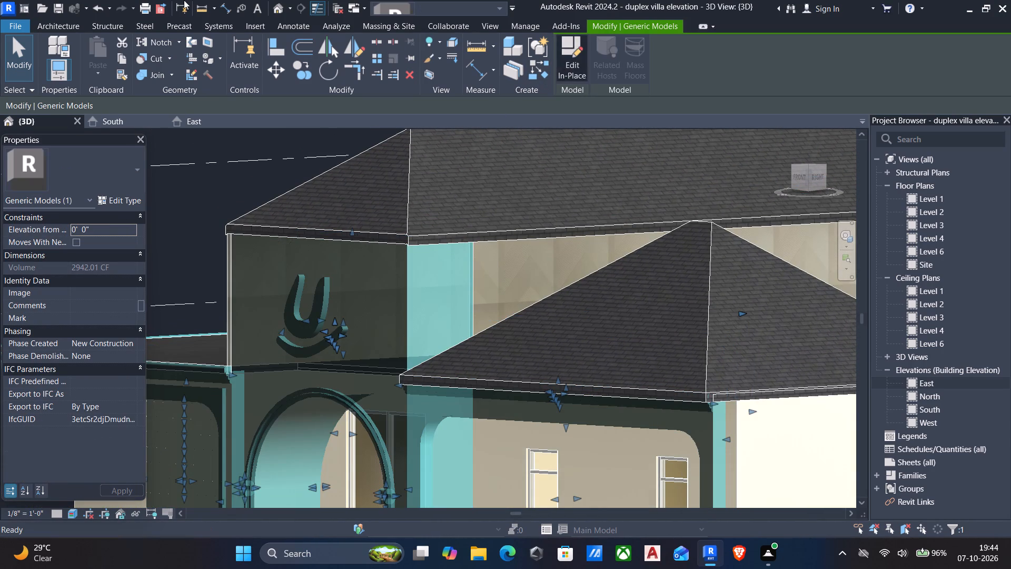
left_click(51, 24)
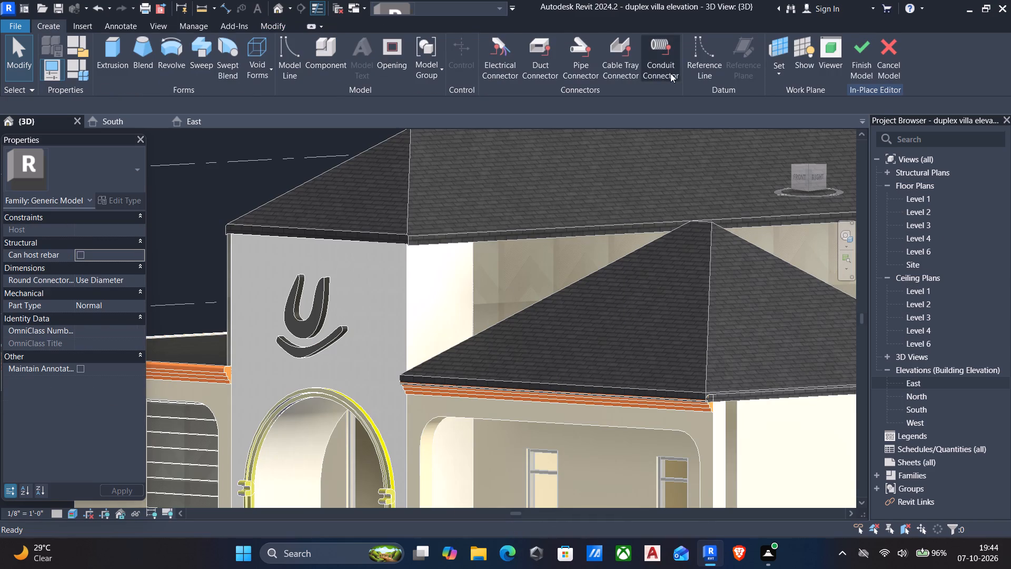
left_click(107, 42)
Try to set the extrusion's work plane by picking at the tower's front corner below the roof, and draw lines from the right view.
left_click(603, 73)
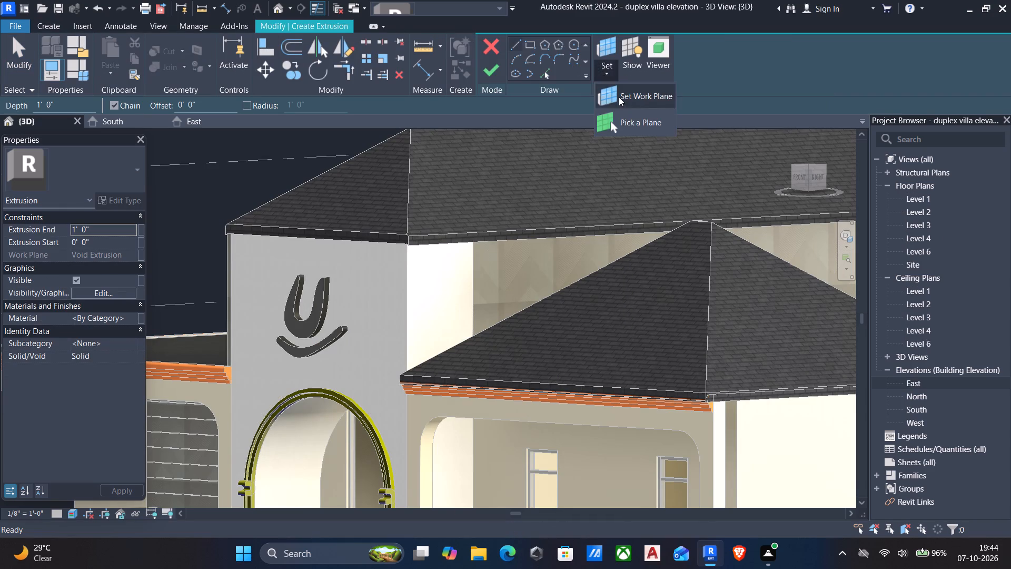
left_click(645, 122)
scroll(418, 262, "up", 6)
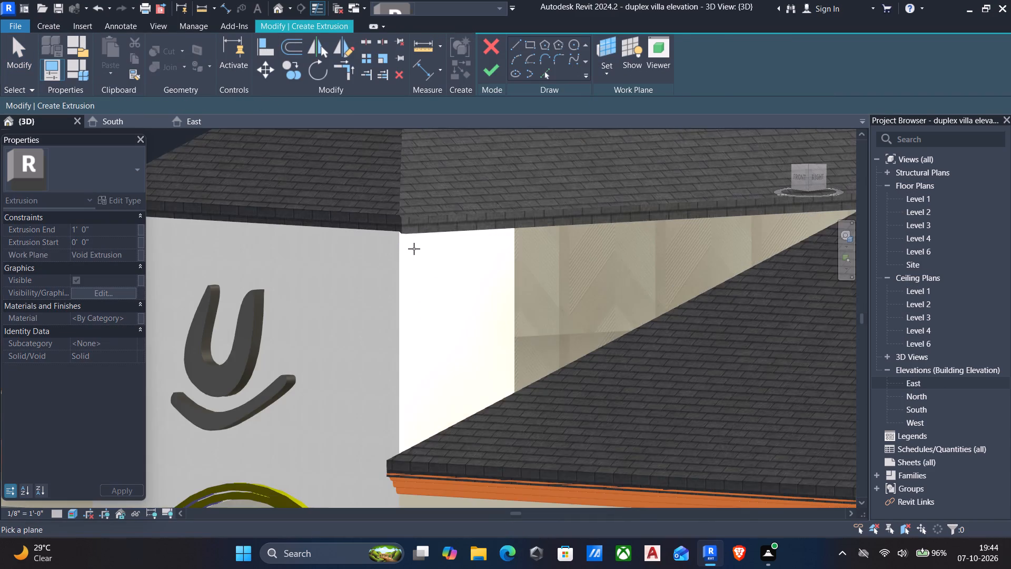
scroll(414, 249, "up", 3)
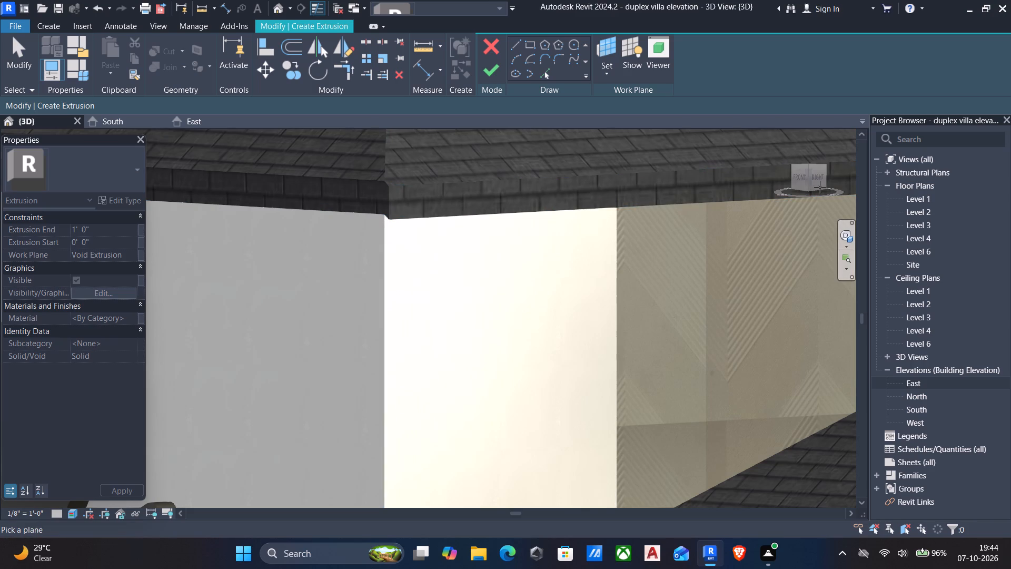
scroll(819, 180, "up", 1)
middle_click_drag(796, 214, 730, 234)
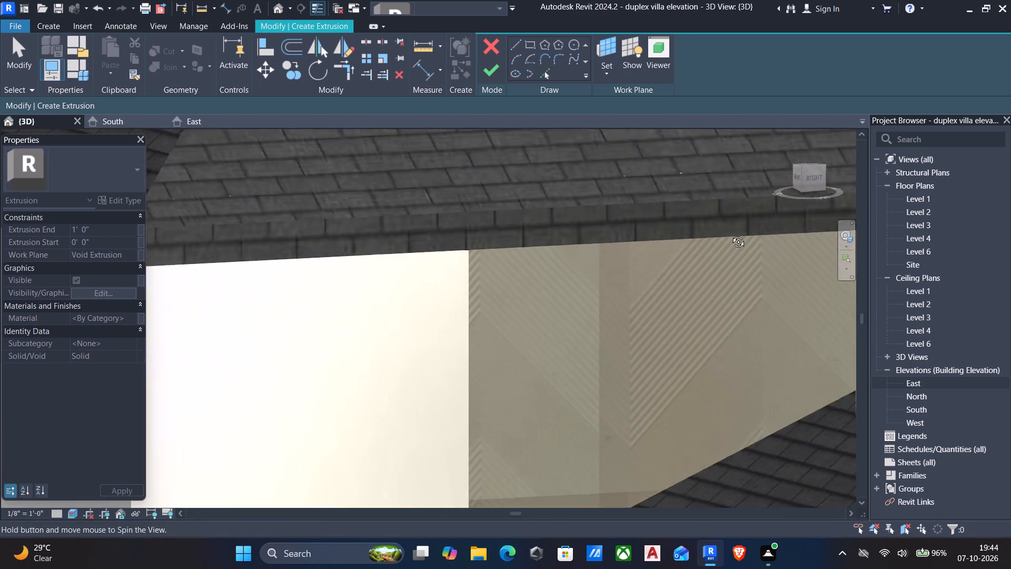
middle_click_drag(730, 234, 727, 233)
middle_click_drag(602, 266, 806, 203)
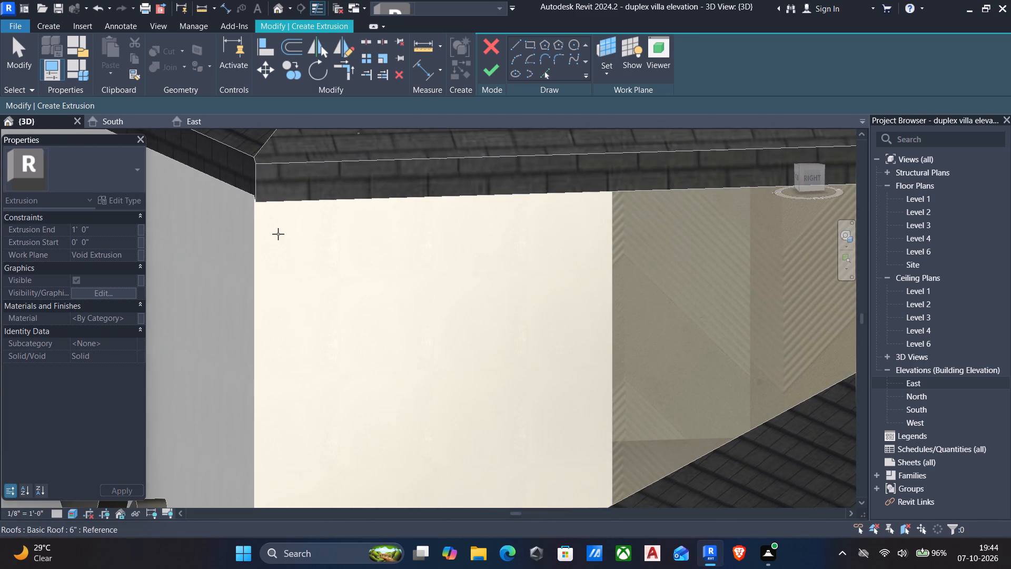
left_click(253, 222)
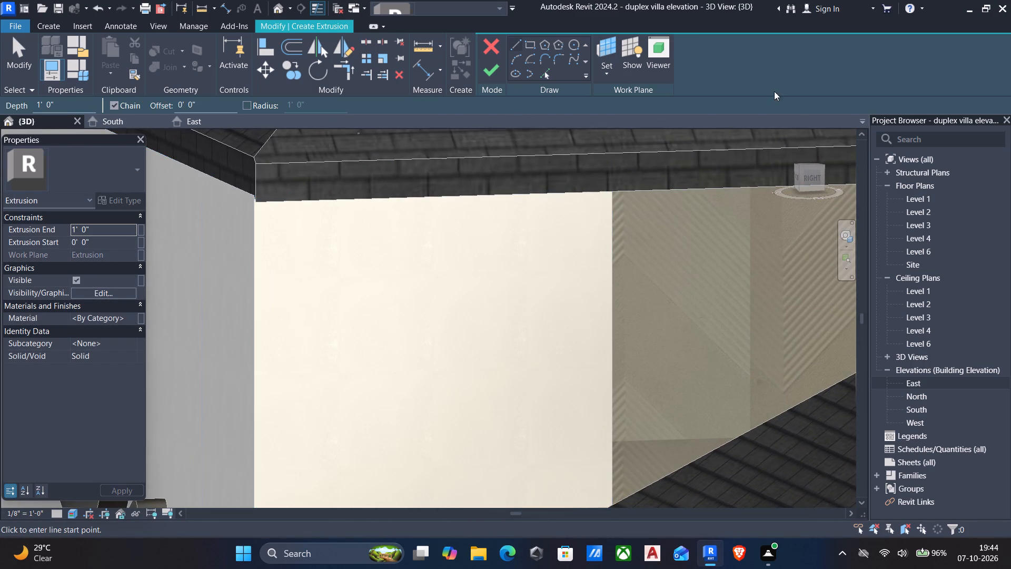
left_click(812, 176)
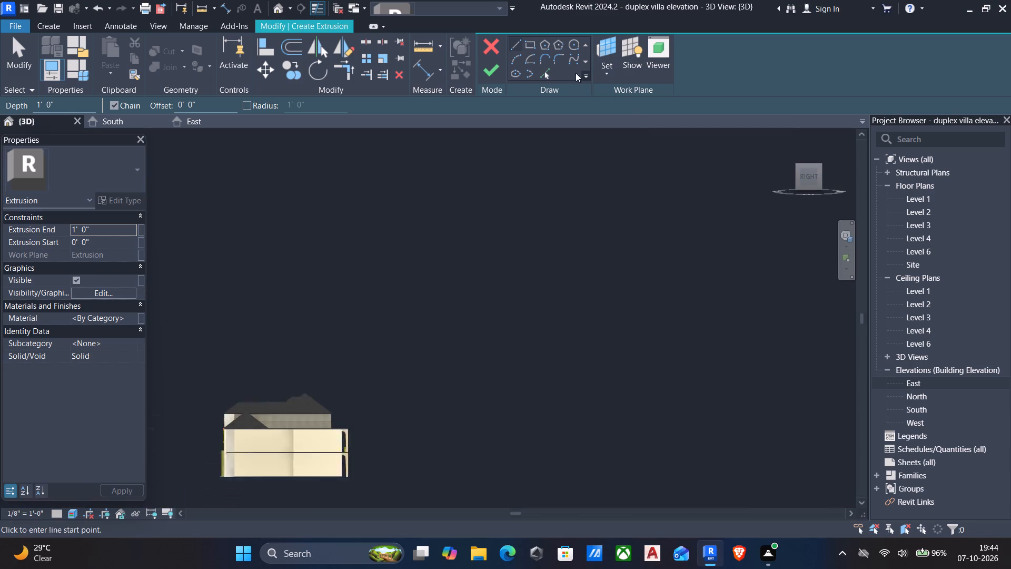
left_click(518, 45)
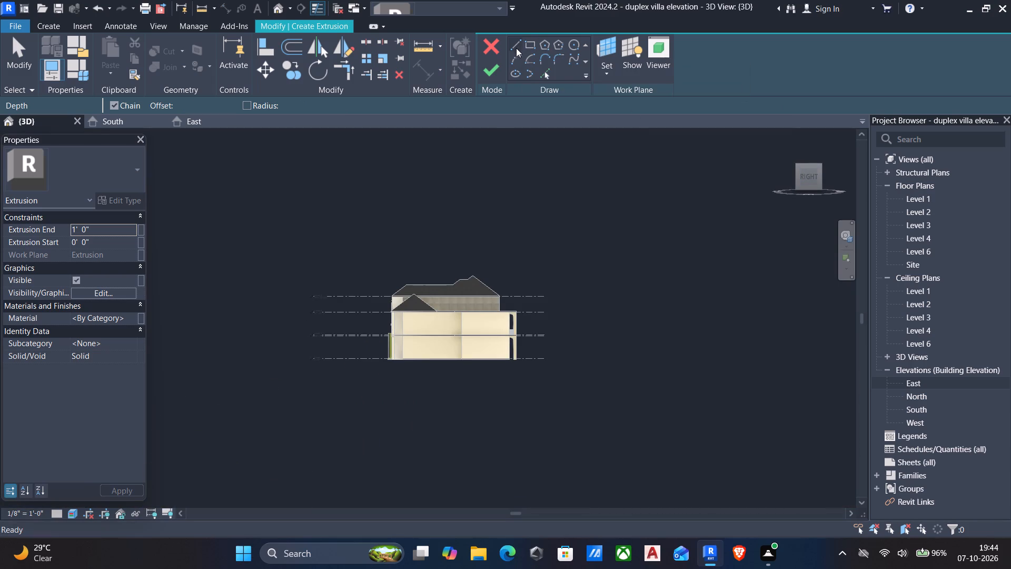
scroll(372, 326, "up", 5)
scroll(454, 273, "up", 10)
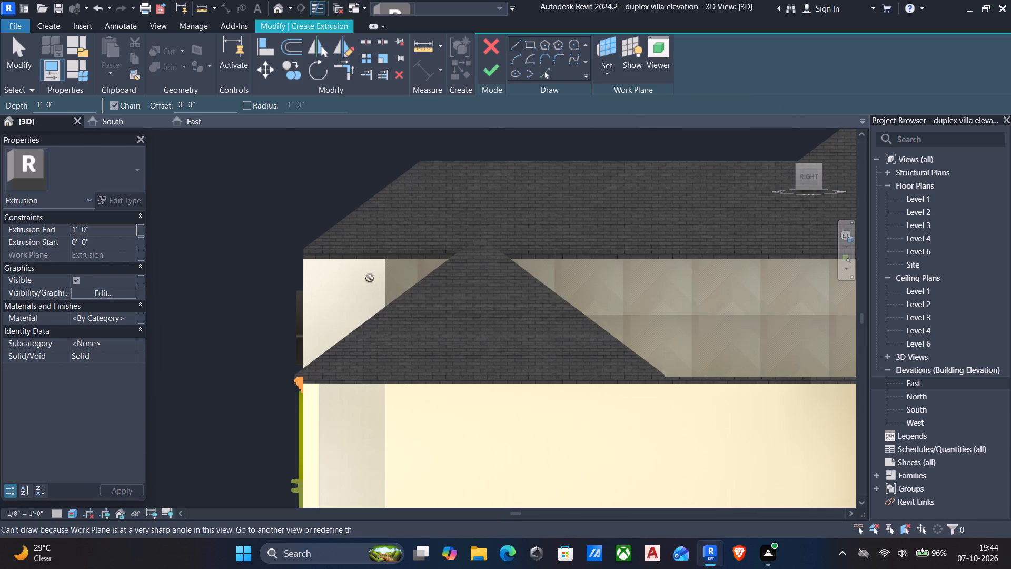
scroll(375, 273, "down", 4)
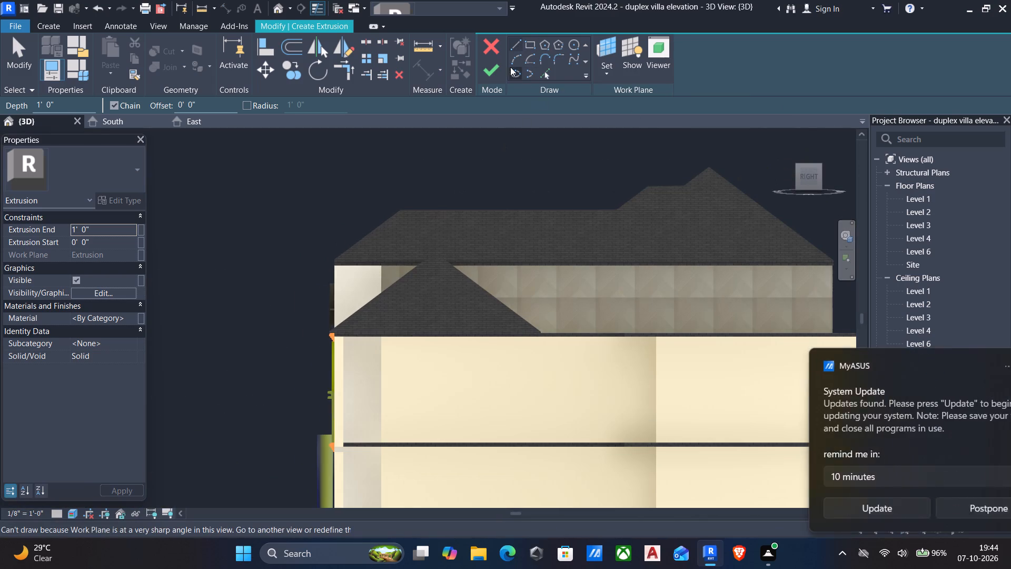
Set the extrusion's work plane to the tower's right side face, just below the roof eave.
left_click(597, 69)
left_click(647, 122)
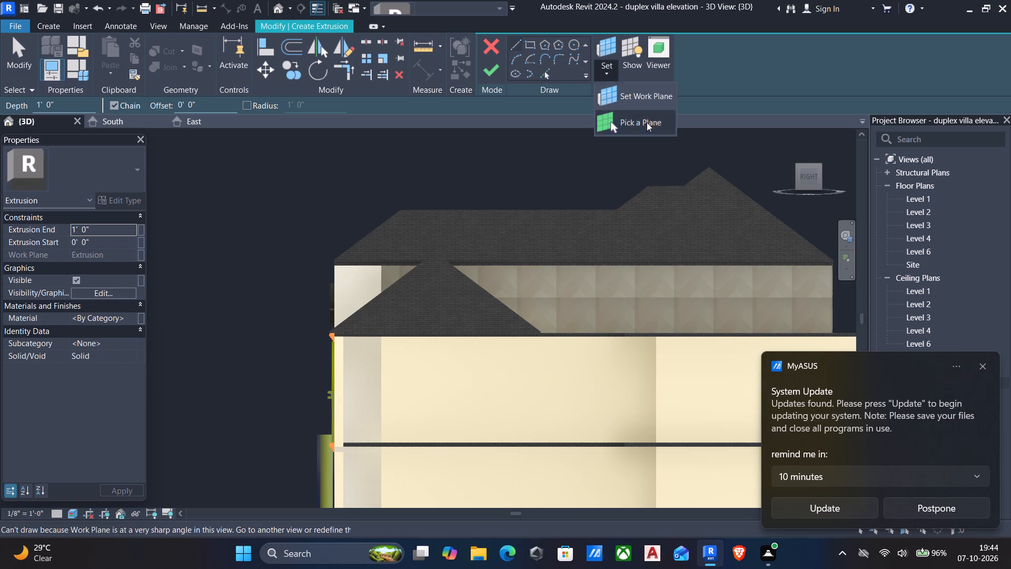
scroll(382, 274, "up", 3)
scroll(380, 277, "down", 3)
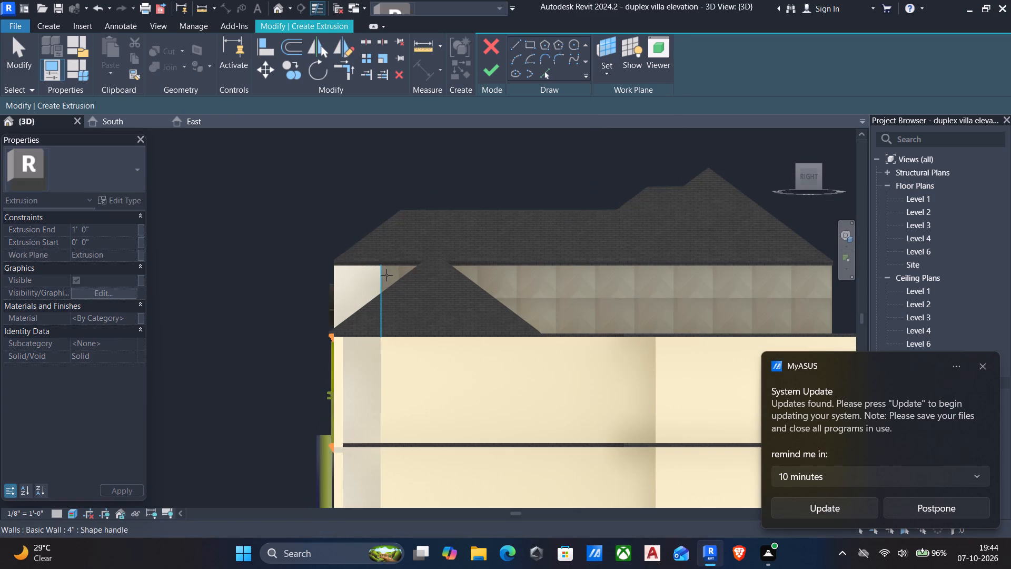
scroll(387, 276, "up", 3)
scroll(388, 276, "down", 4)
middle_click_drag(388, 277, 454, 370)
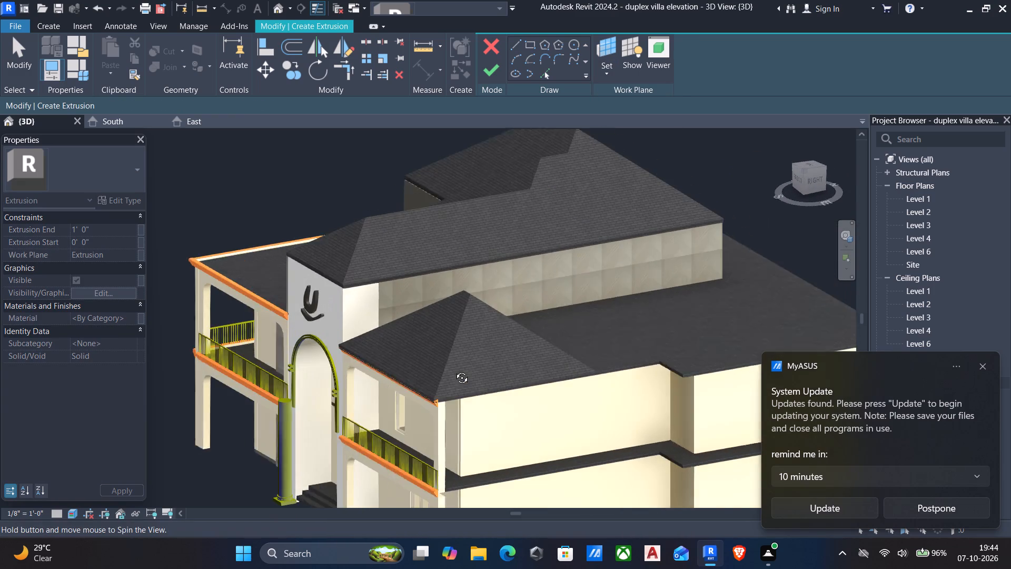
middle_click_drag(454, 370, 454, 370)
scroll(425, 350, "up", 5)
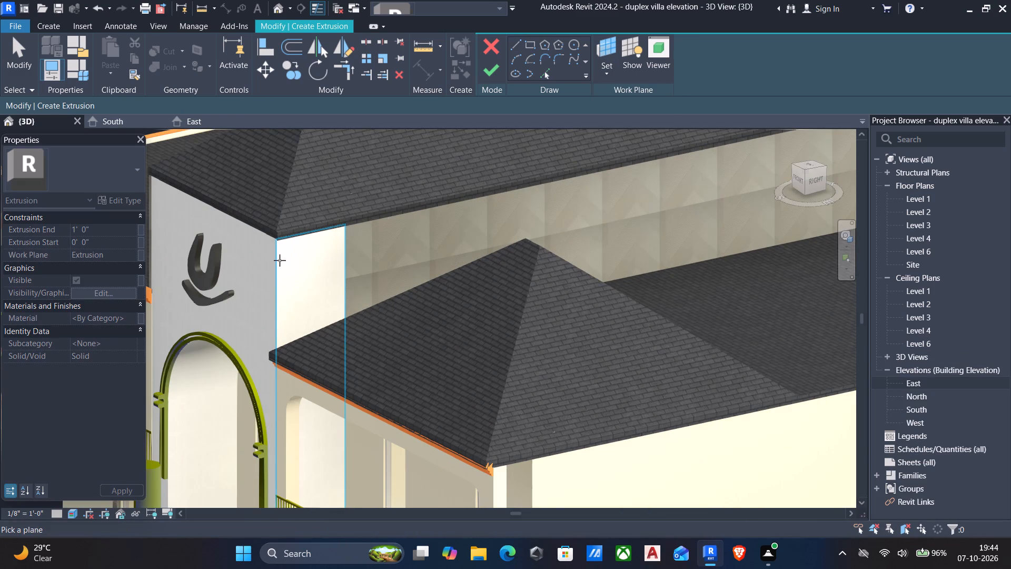
left_click(280, 260)
scroll(280, 260, "up", 1)
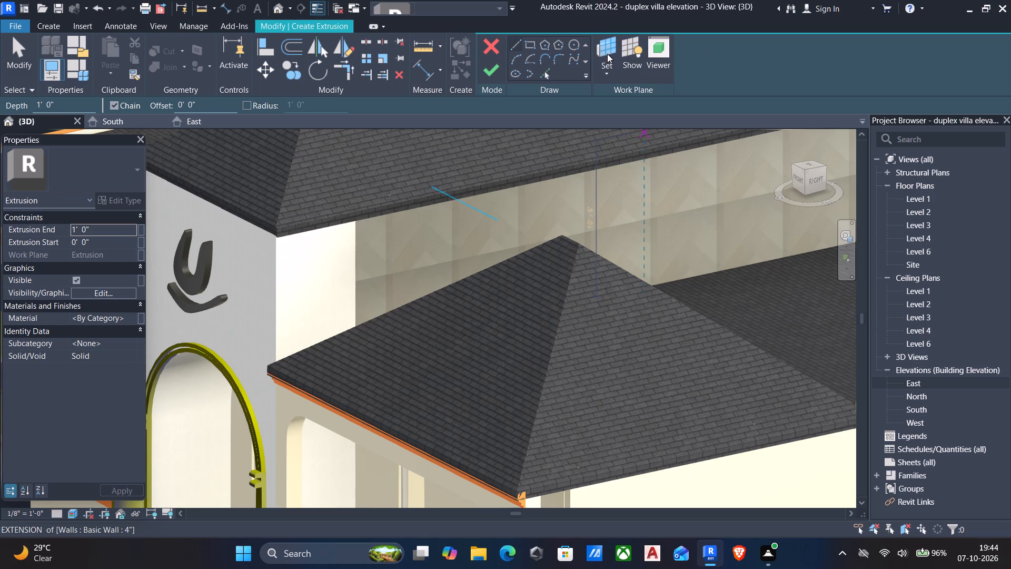
Sketch a closed stepped cornice profile under the tower roof's front eave, about 9" deep and 10" high, with two 3" steps and a 4" top riser.
left_click(812, 183)
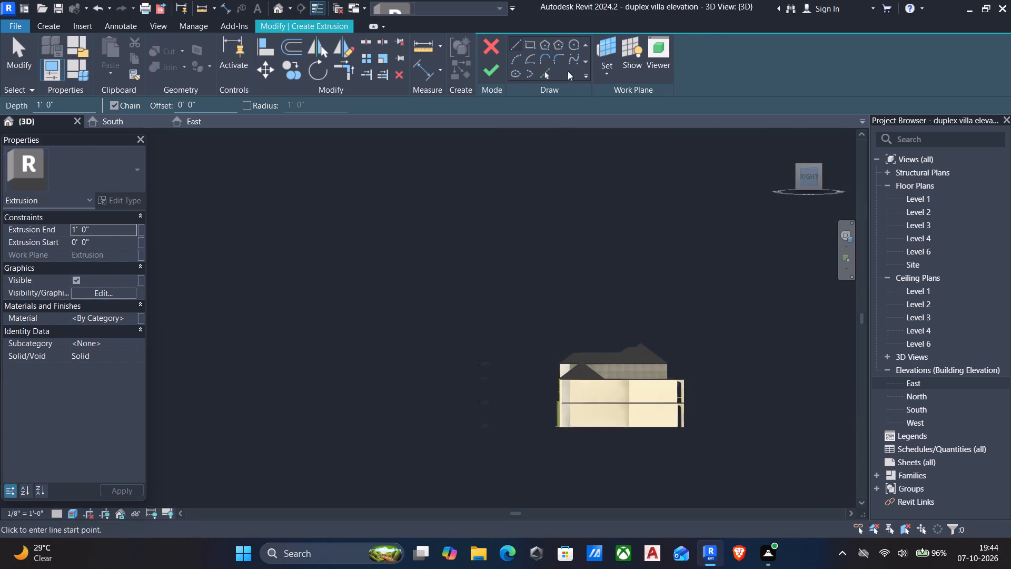
left_click(513, 47)
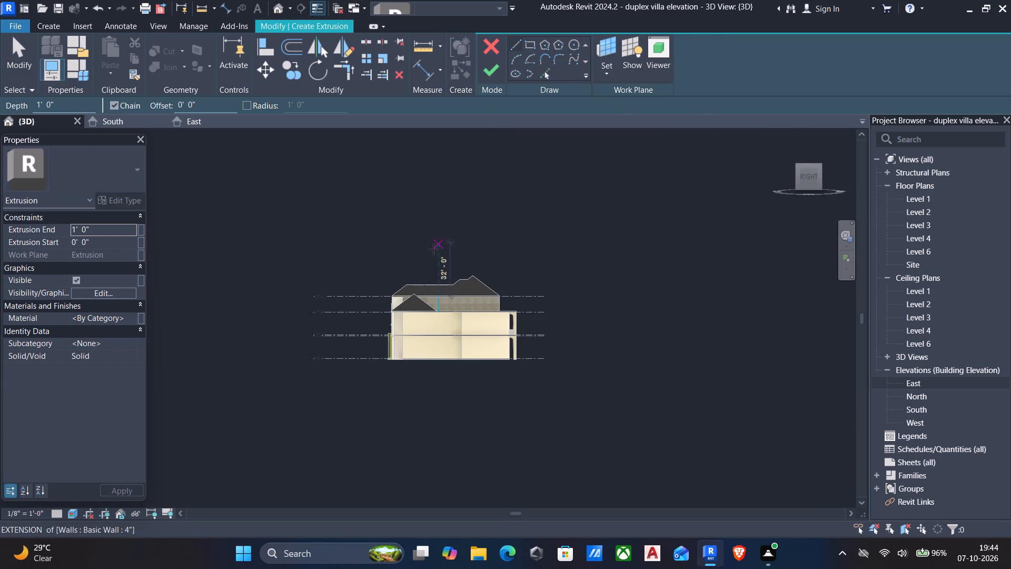
scroll(388, 301, "up", 16)
scroll(537, 321, "up", 4)
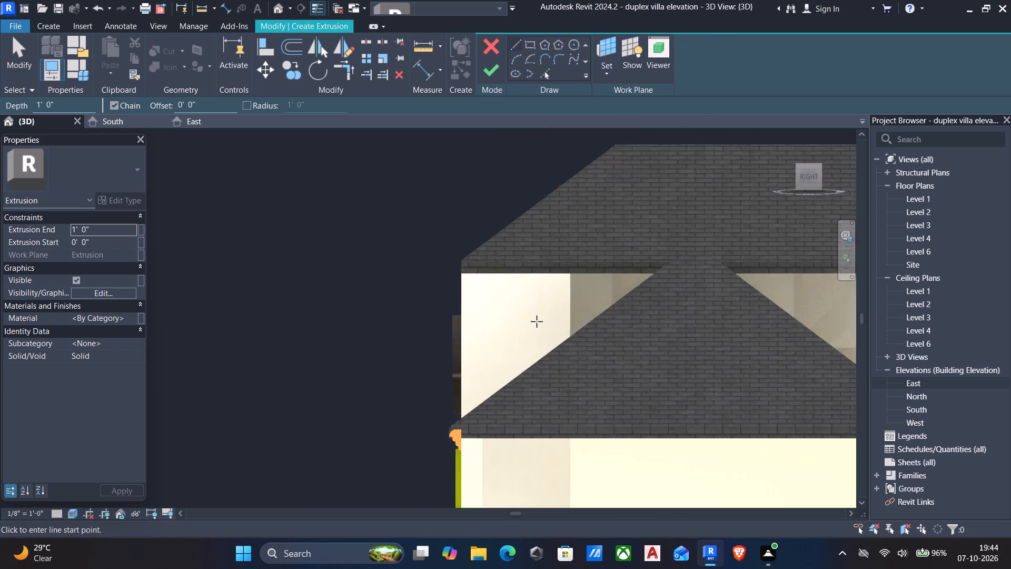
scroll(537, 321, "up", 2)
scroll(406, 222, "up", 5)
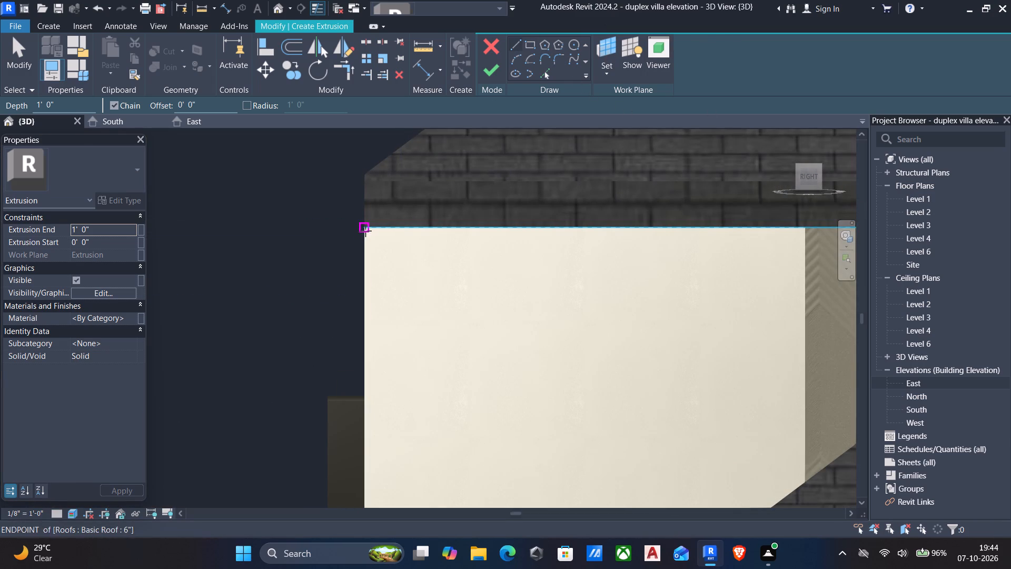
left_click(366, 231)
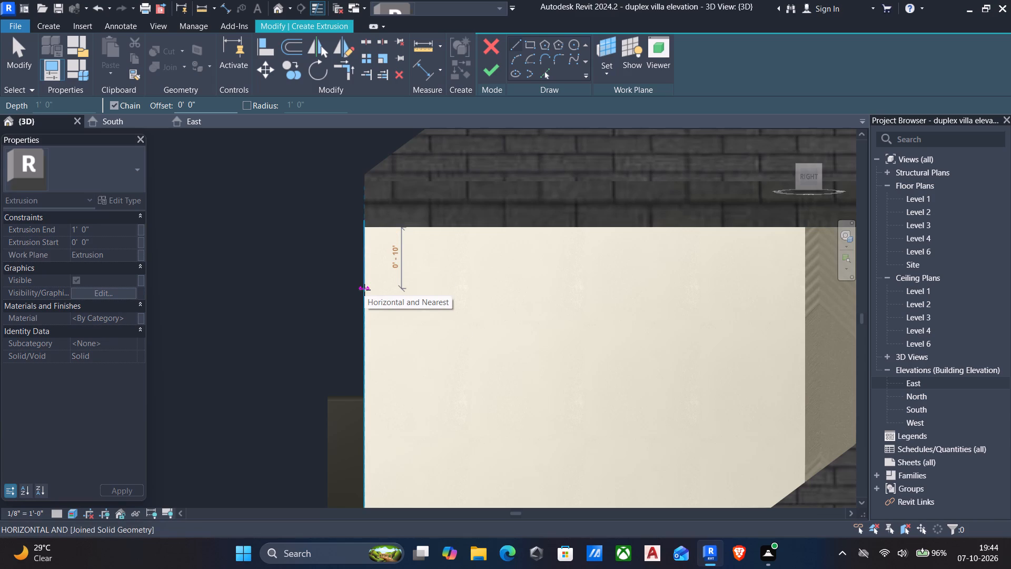
left_click(364, 290)
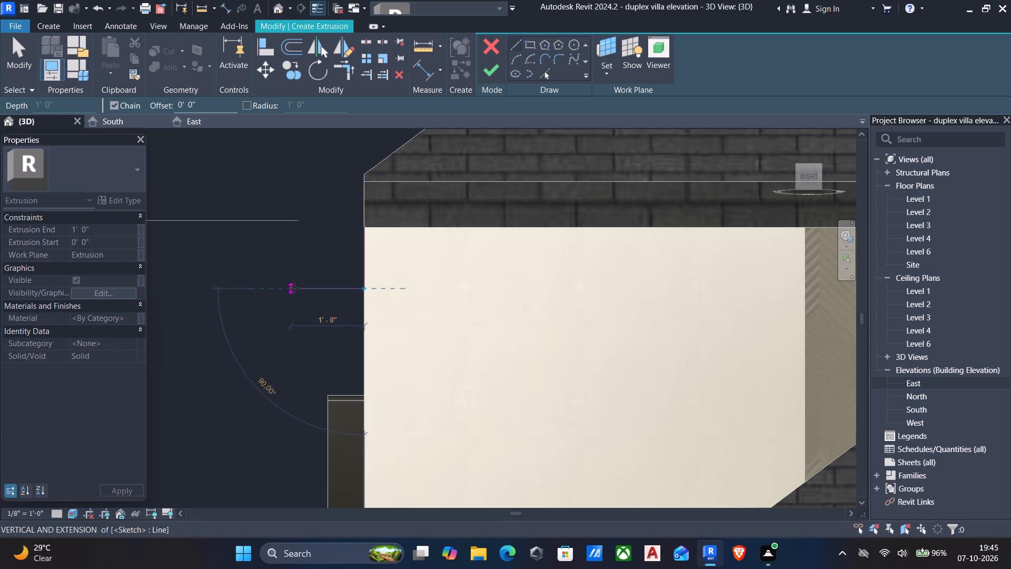
scroll(336, 291, "up", 4)
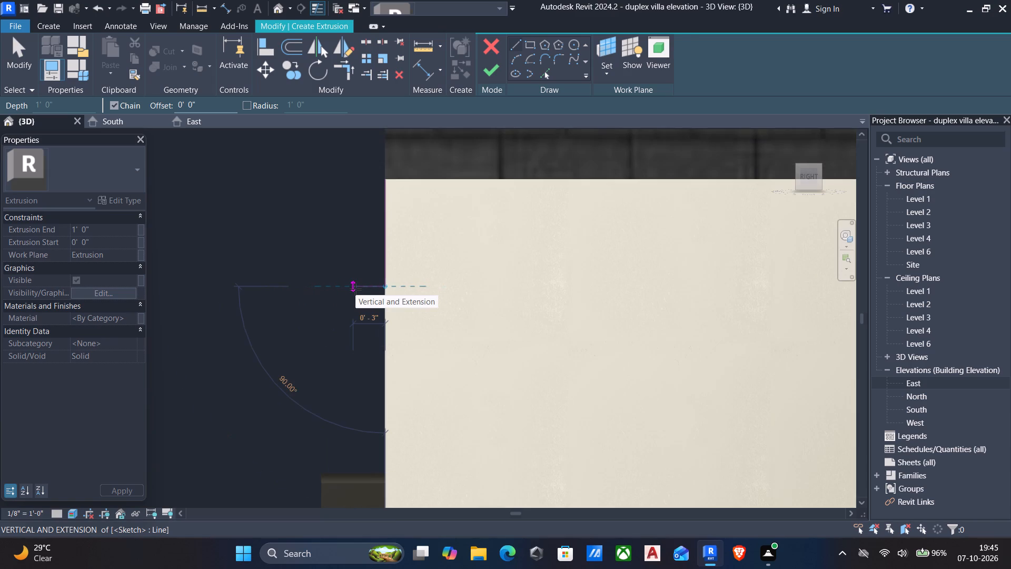
left_click(355, 289)
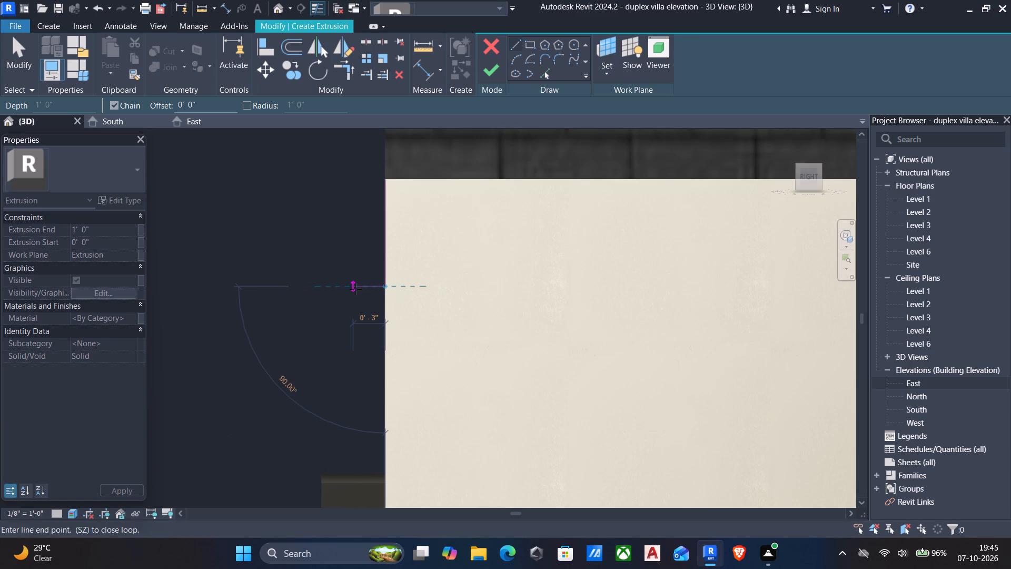
left_click(358, 253)
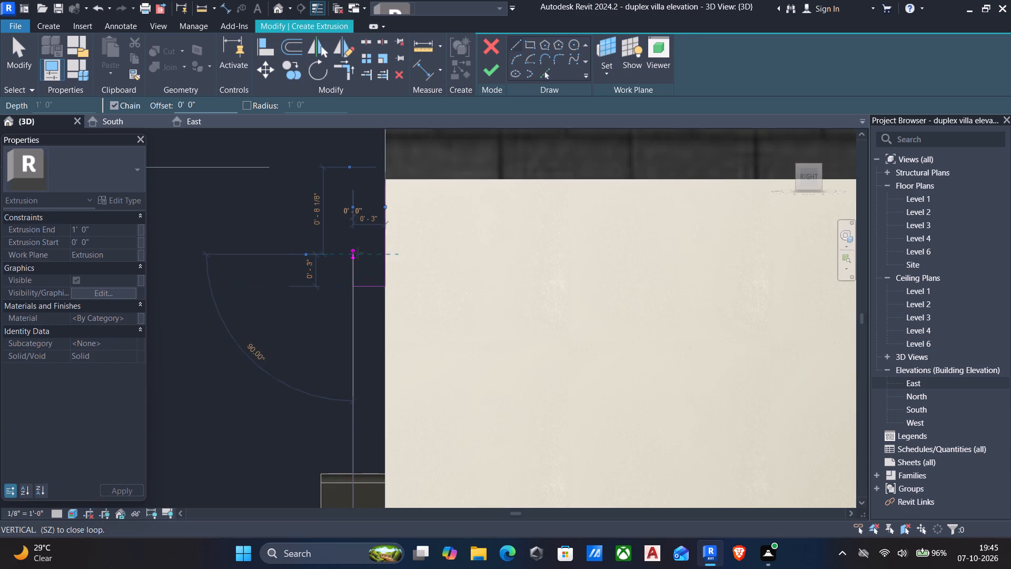
left_click(325, 254)
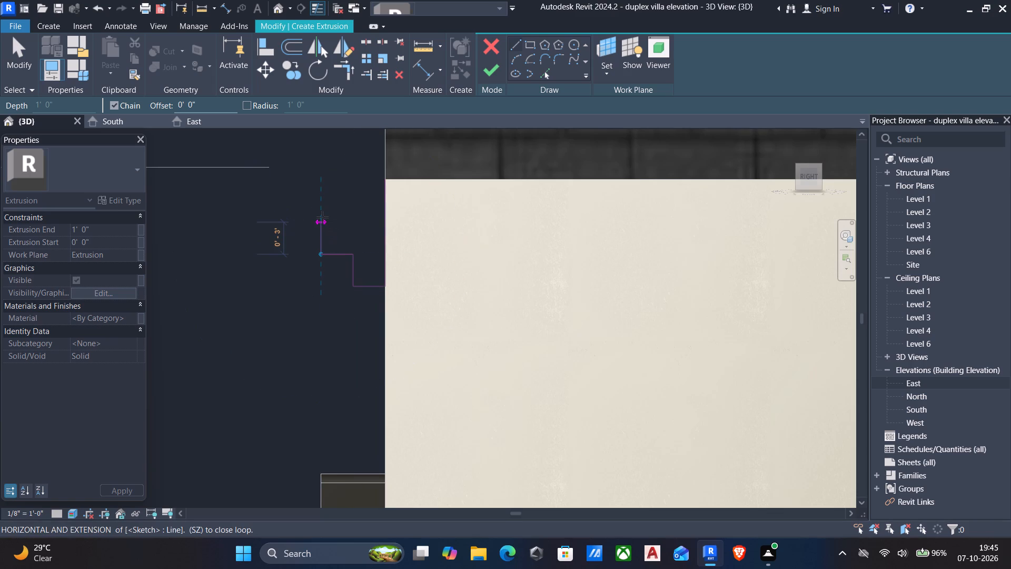
left_click(322, 217)
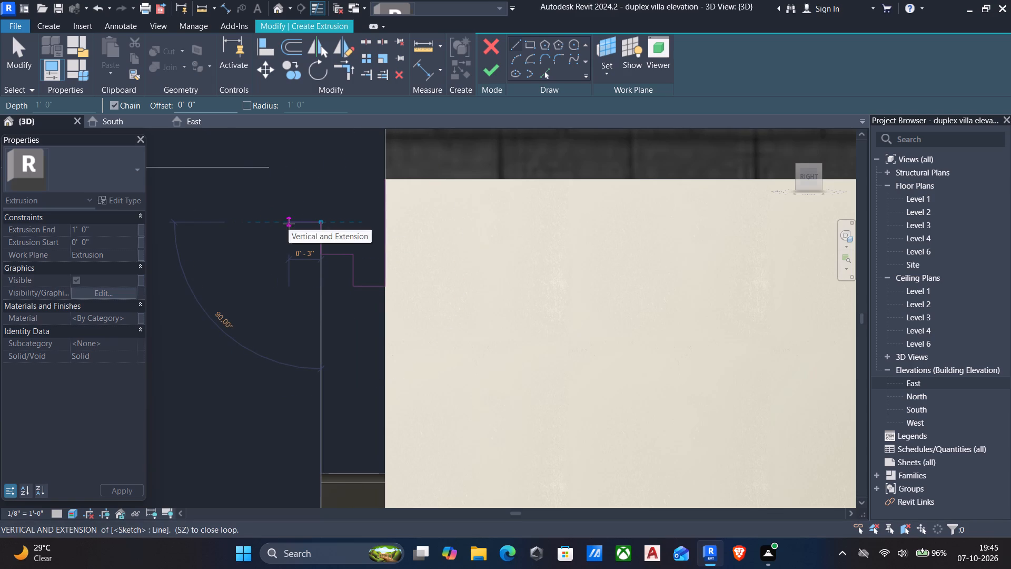
left_click(291, 224)
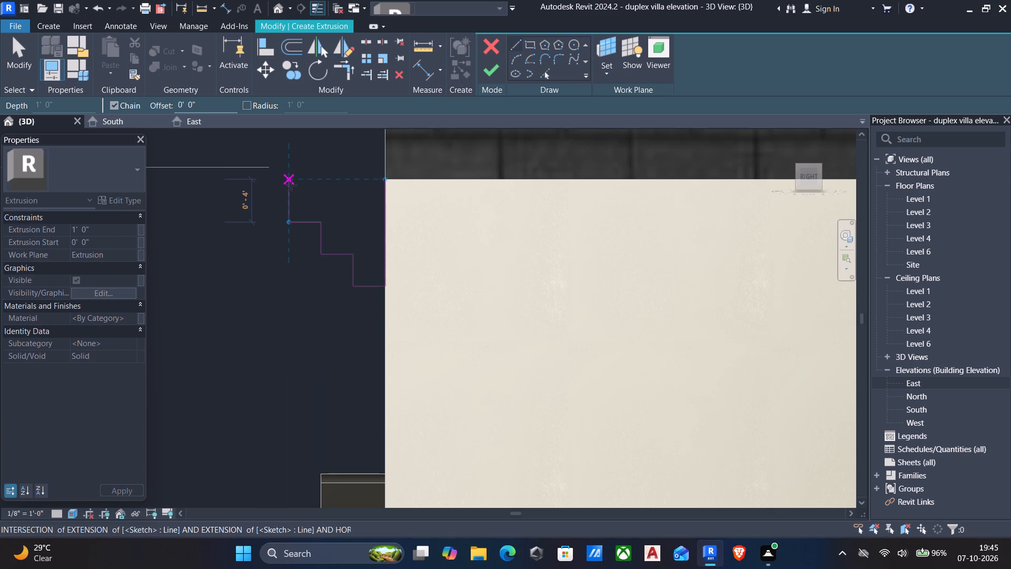
left_click(291, 185)
left_click(385, 178)
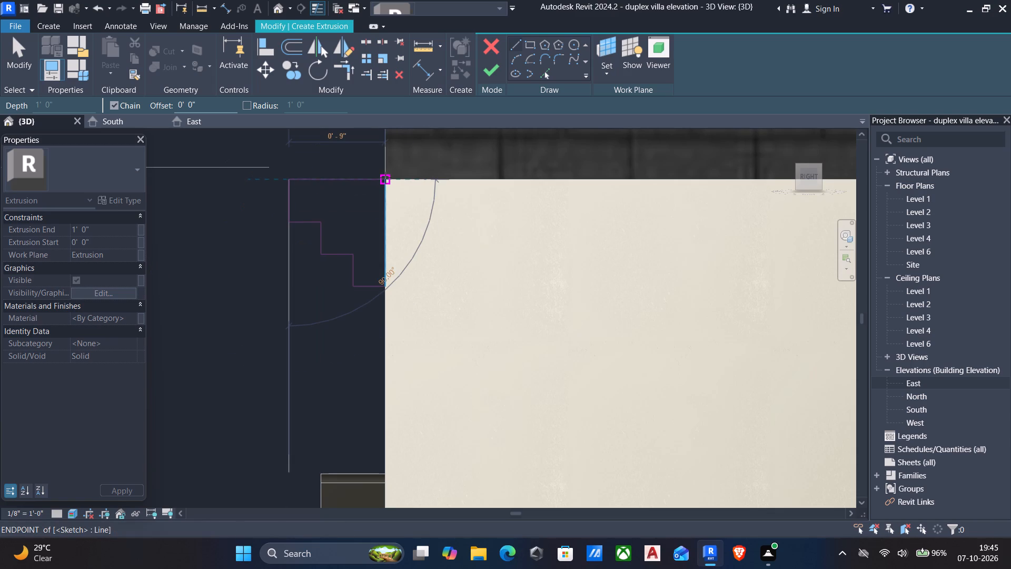
key("Escape")
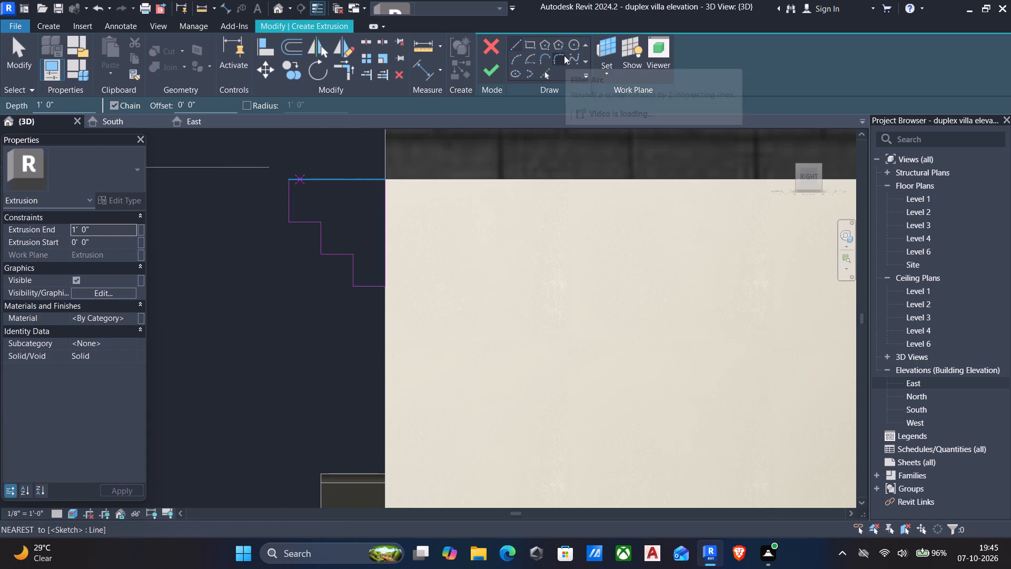
Fillet the outer corners of the cornice profile's two lower steps, with a 2" radius on the lowest and 2 3/4" on the middle one.
left_click(556, 57)
left_click(376, 286)
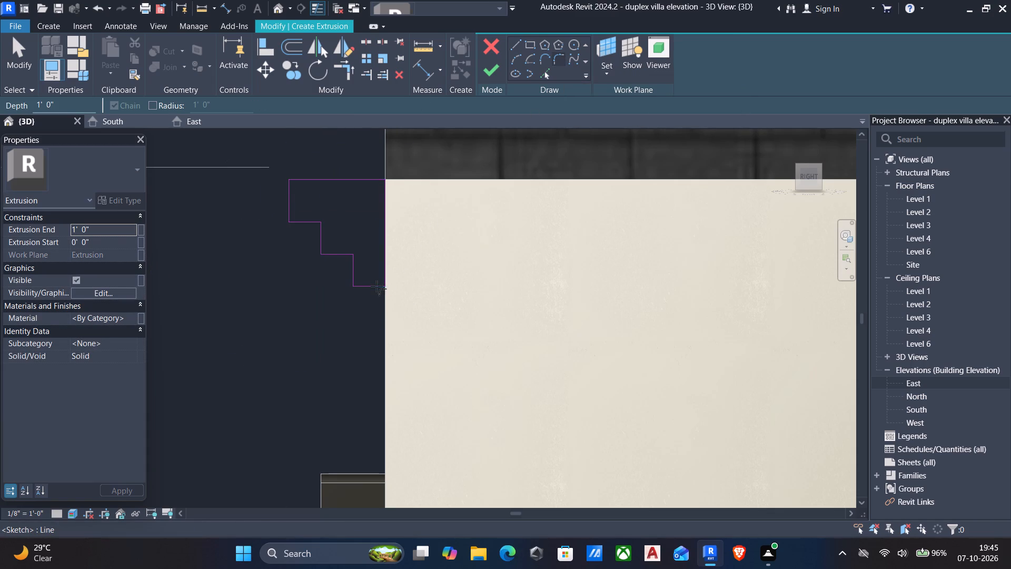
left_click(358, 275)
scroll(358, 274, "up", 8)
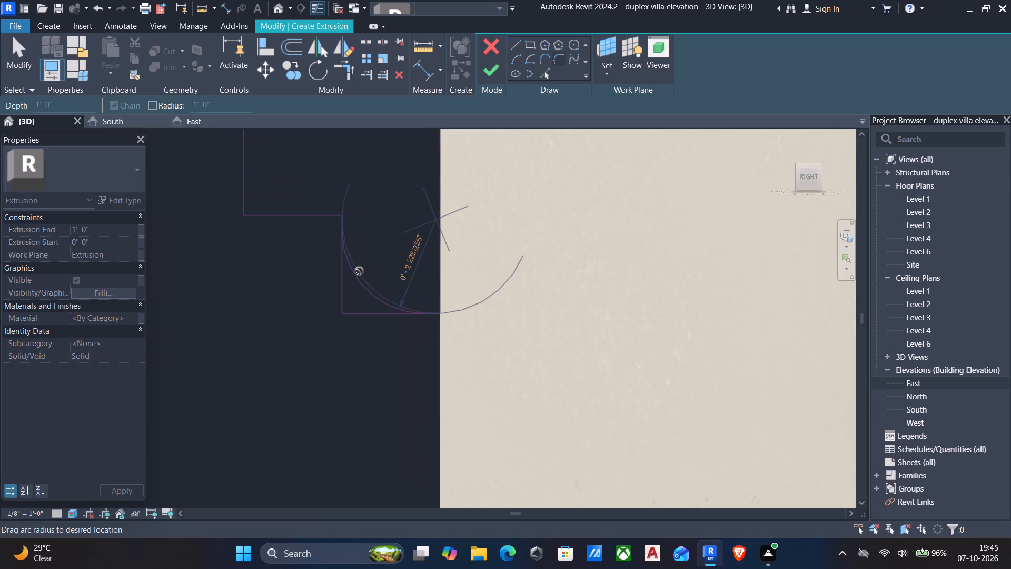
left_click(353, 286)
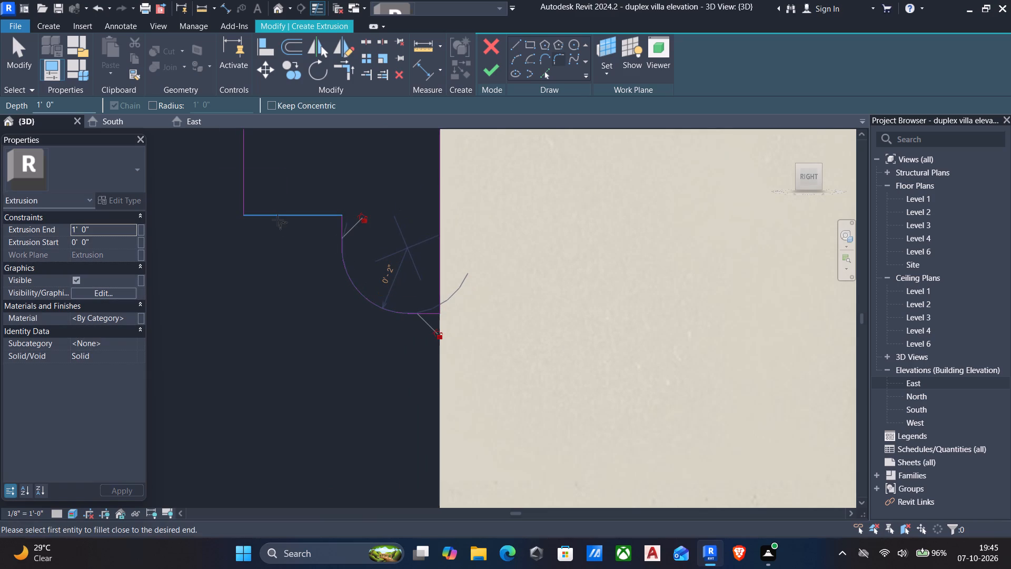
left_click(277, 220)
left_click(249, 182)
middle_click_drag(264, 194, 260, 273)
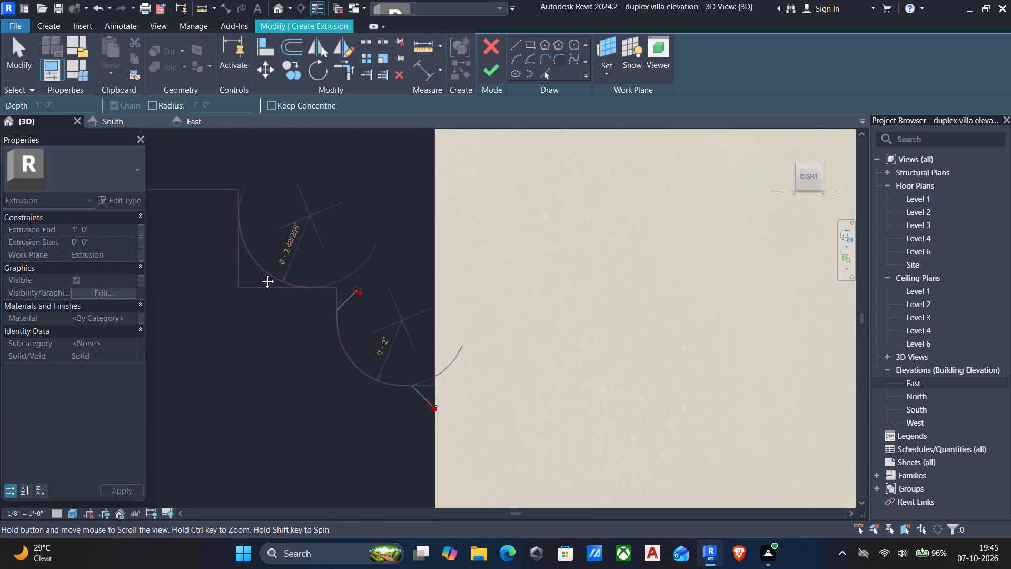
middle_click_drag(260, 273, 262, 286)
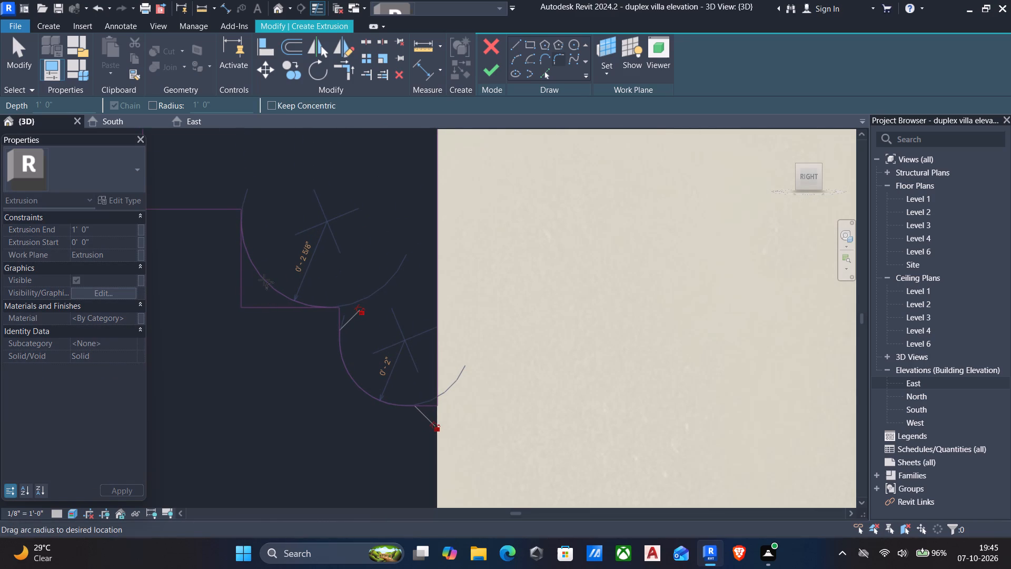
left_click(264, 280)
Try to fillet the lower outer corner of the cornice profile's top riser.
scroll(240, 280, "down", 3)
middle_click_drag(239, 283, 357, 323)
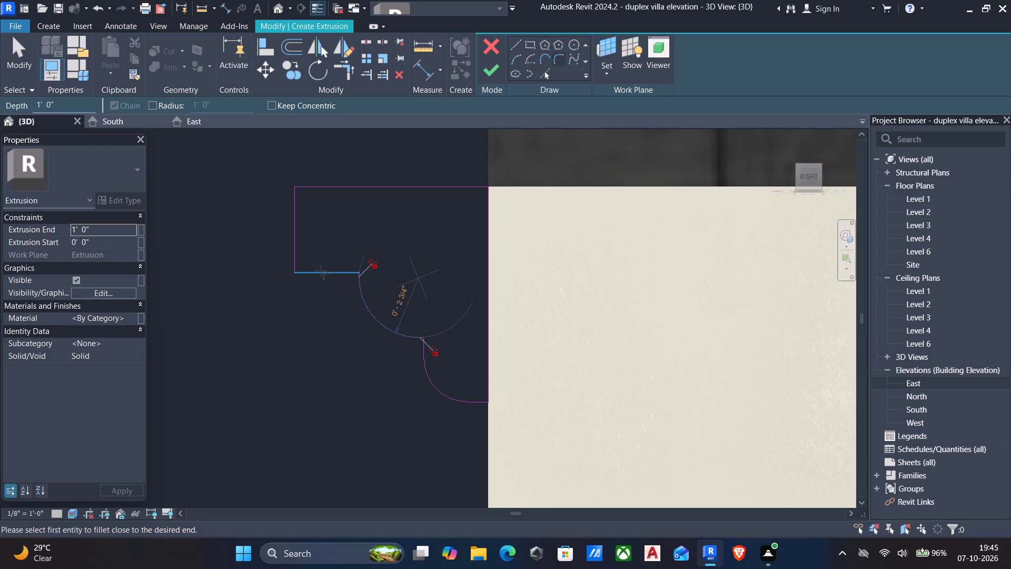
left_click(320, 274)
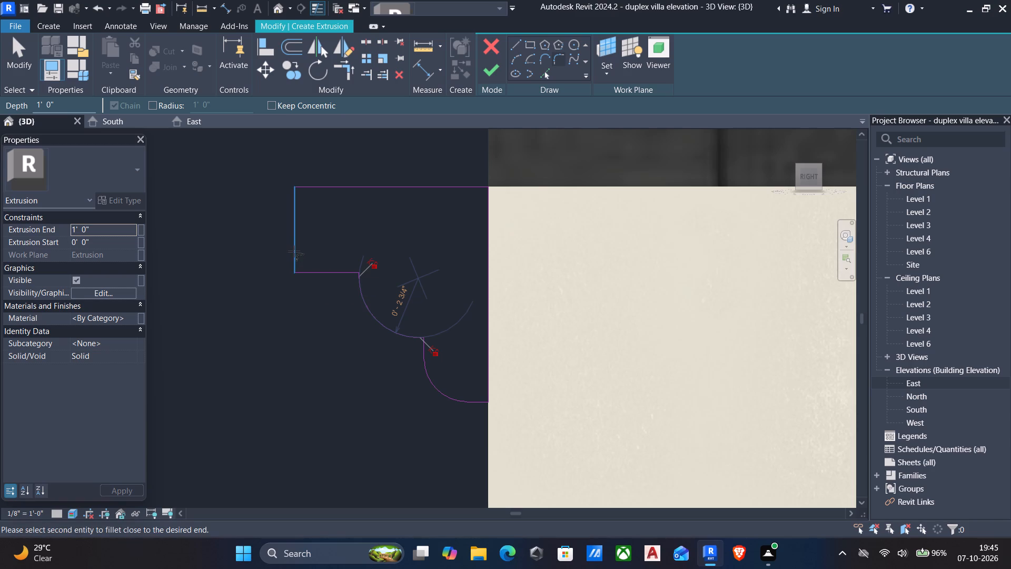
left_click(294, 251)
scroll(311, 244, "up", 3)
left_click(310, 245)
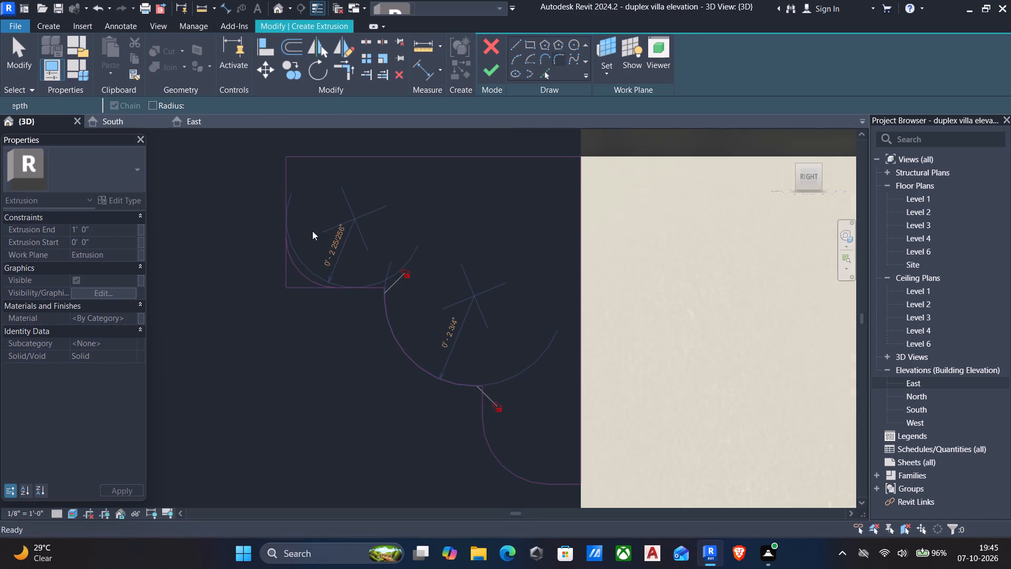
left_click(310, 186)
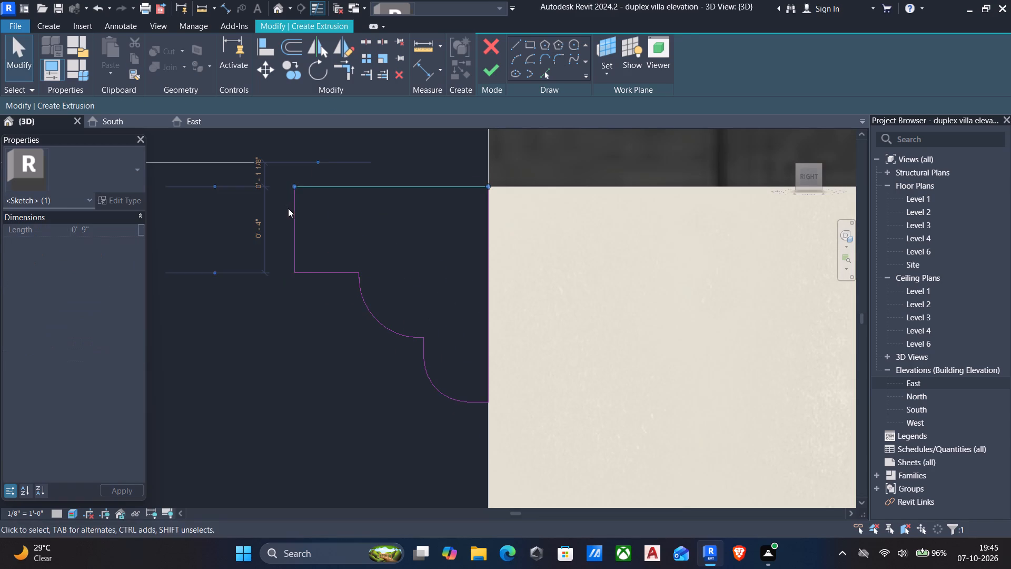
Fillet the cornice profile's upper outer corner with a 2 3/4" radius and finish the extrusion sketch.
left_click(559, 55)
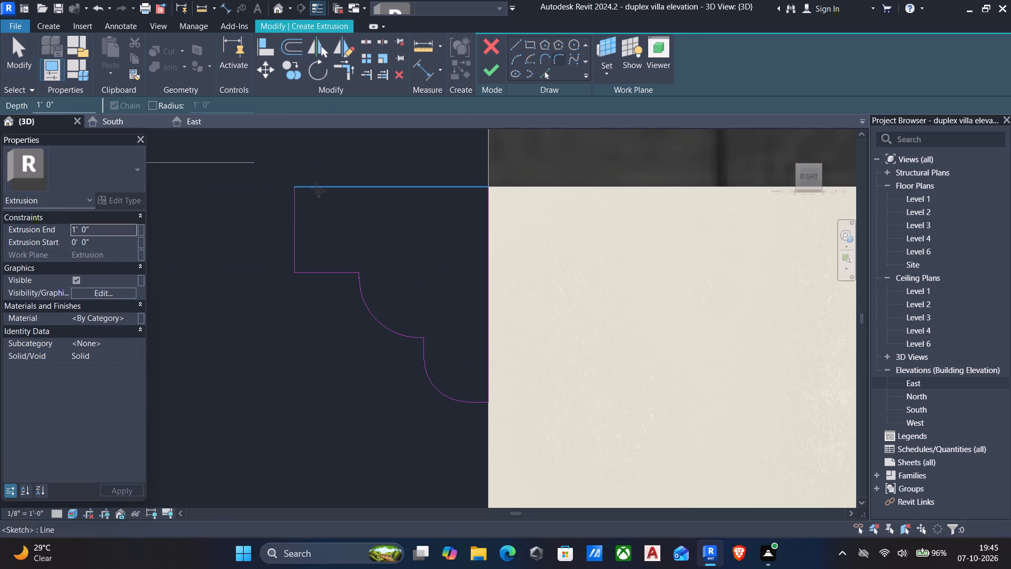
left_click(316, 188)
left_click(297, 215)
scroll(309, 217, "up", 6)
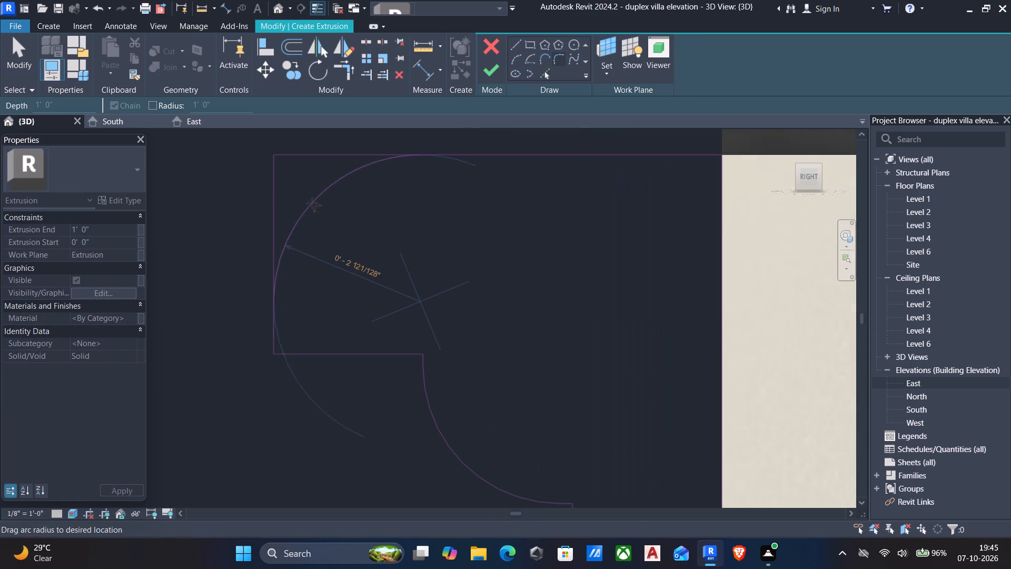
left_click(312, 200)
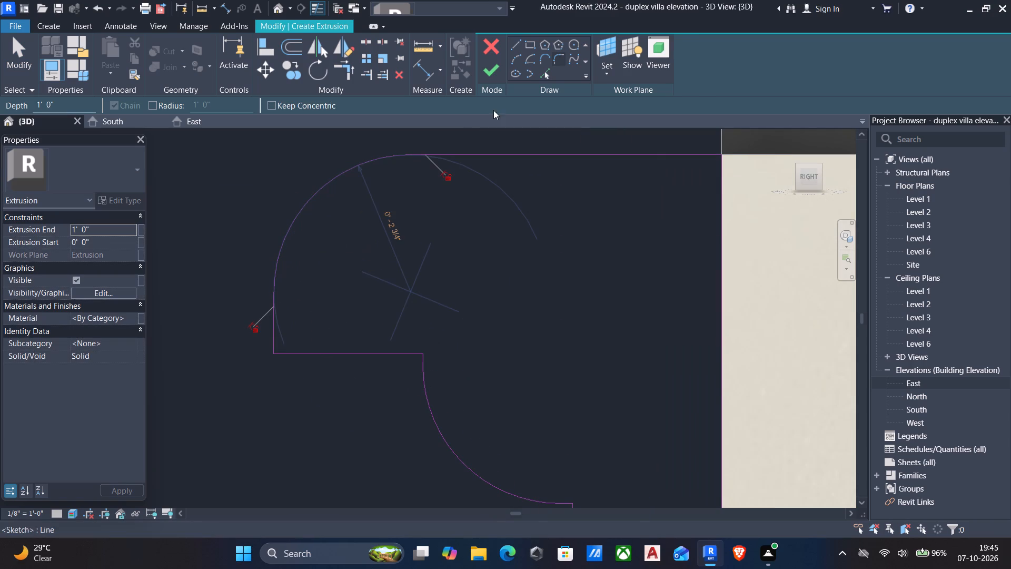
left_click(492, 74)
Stretch the cornice extrusion along the tower's front under the eave to about 10' long.
scroll(491, 130, "down", 10)
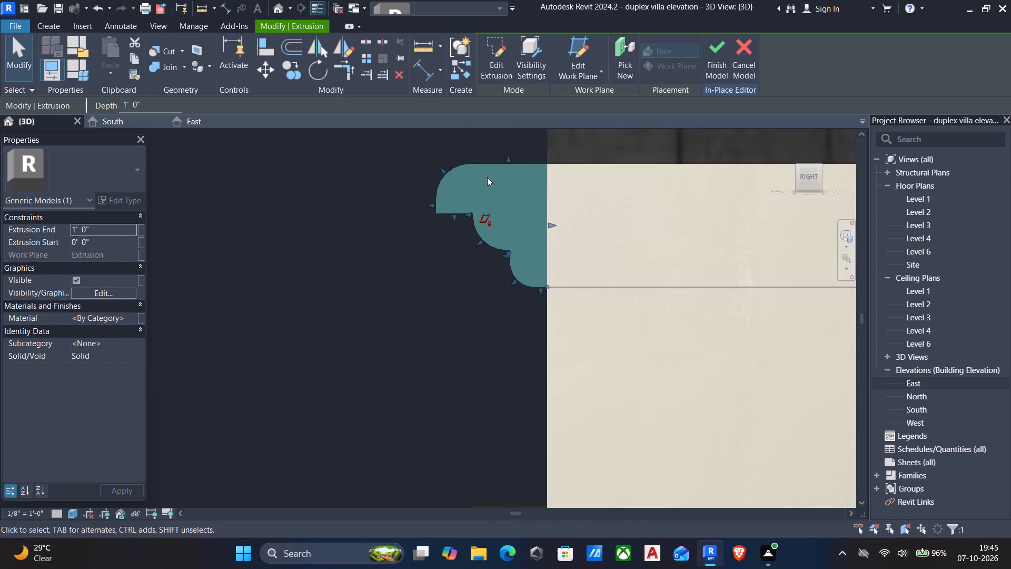
scroll(483, 174, "down", 5)
middle_click_drag(480, 182, 594, 281)
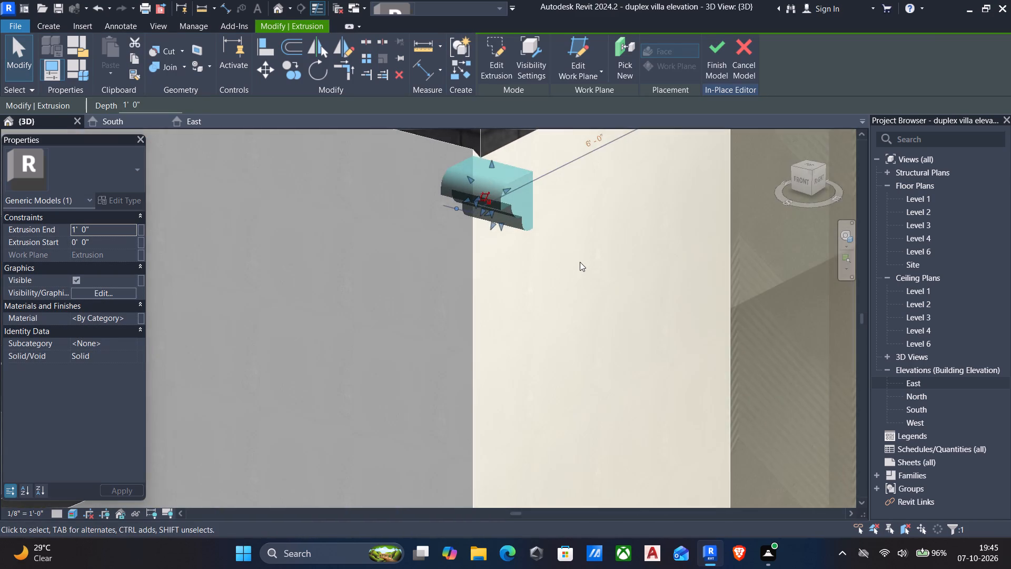
scroll(579, 262, "down", 3)
middle_click_drag(578, 278, 612, 183)
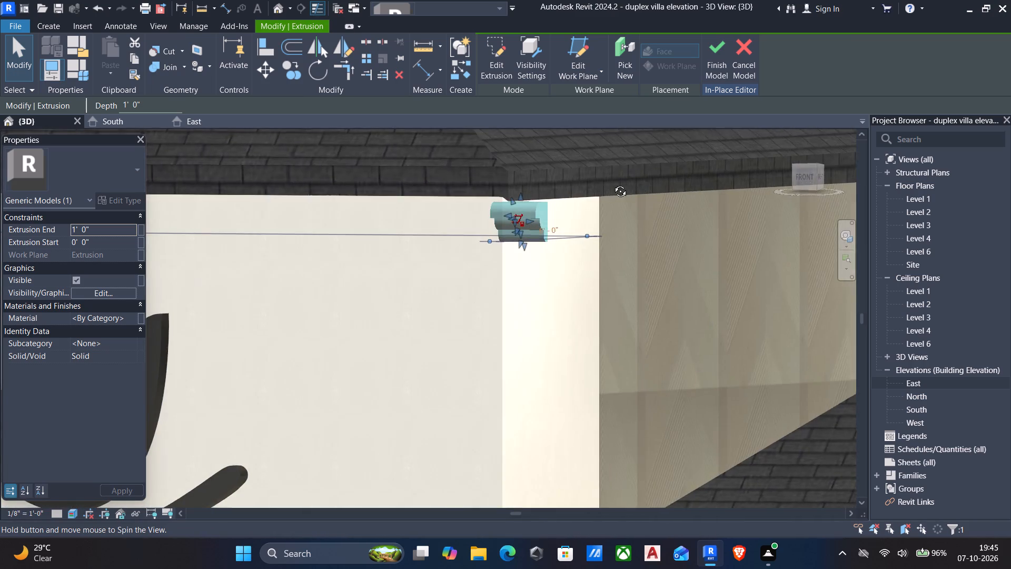
middle_click_drag(612, 183, 575, 213)
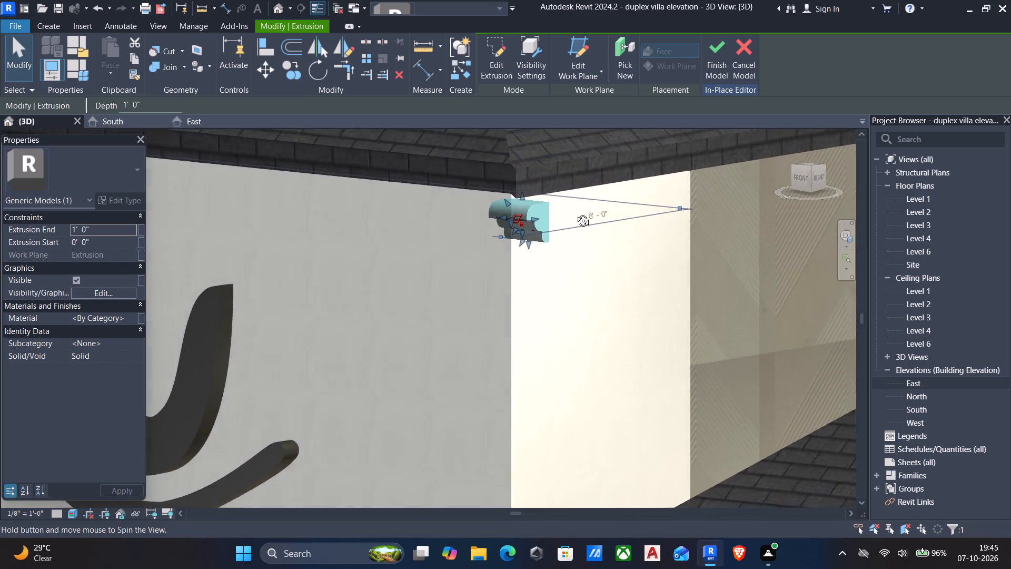
middle_click_drag(575, 213, 577, 213)
scroll(495, 289, "down", 1)
middle_click_drag(499, 289, 546, 278)
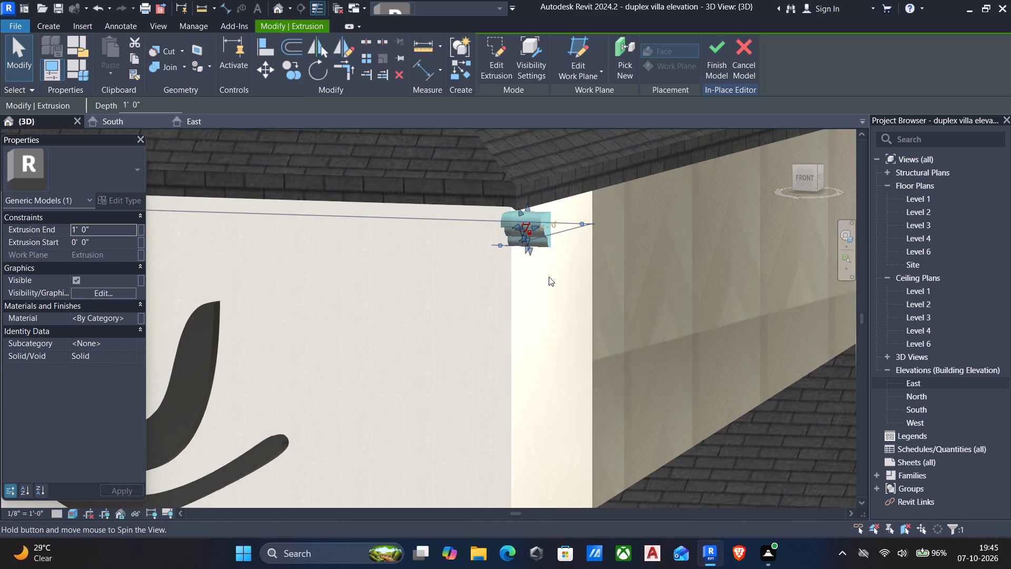
key("Escape")
scroll(546, 312, "down", 1)
middle_click_drag(546, 312, 558, 312)
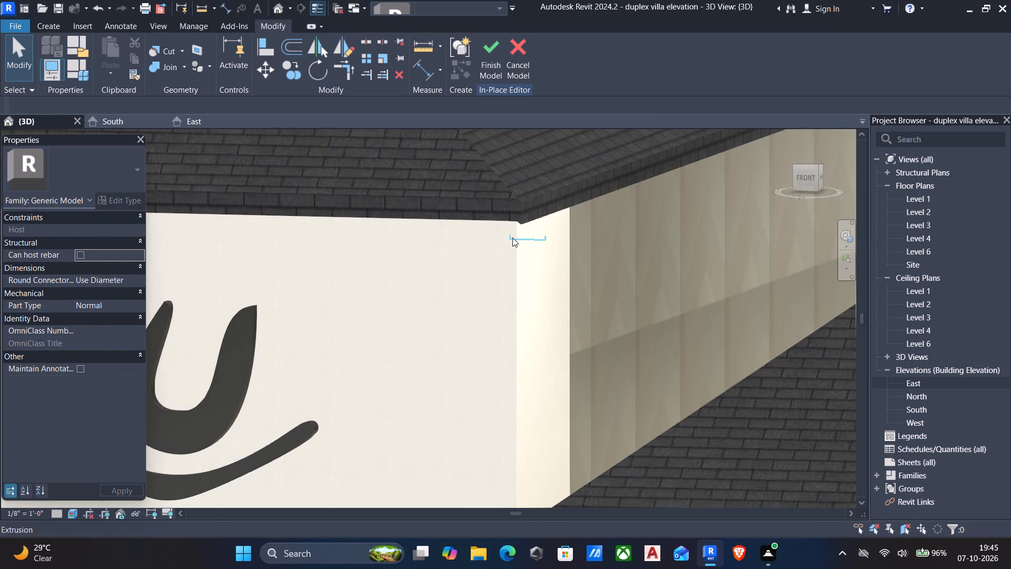
left_click(528, 237)
scroll(519, 285, "down", 1)
middle_click_drag(520, 293, 576, 290)
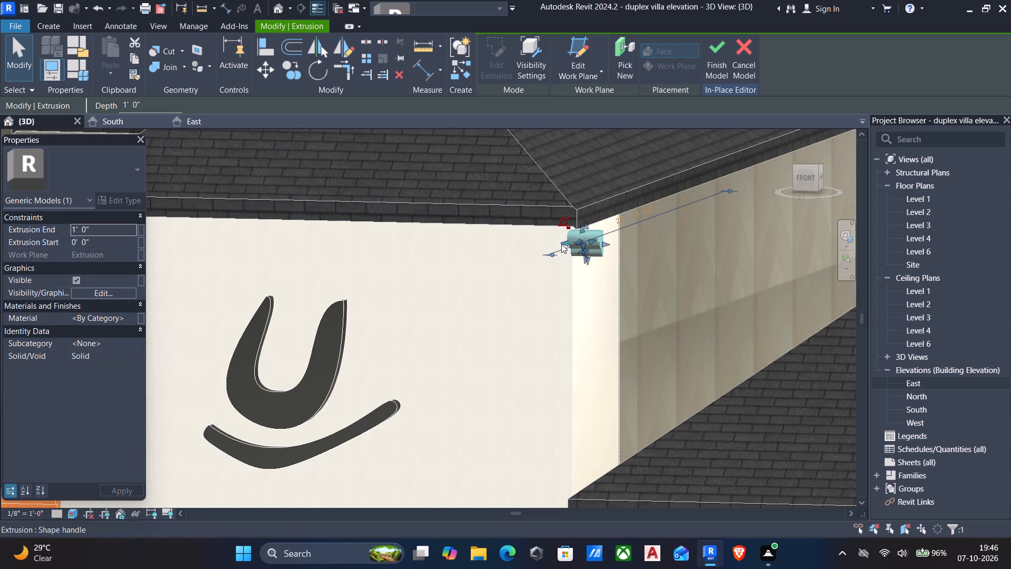
left_click_drag(563, 242, 292, 239)
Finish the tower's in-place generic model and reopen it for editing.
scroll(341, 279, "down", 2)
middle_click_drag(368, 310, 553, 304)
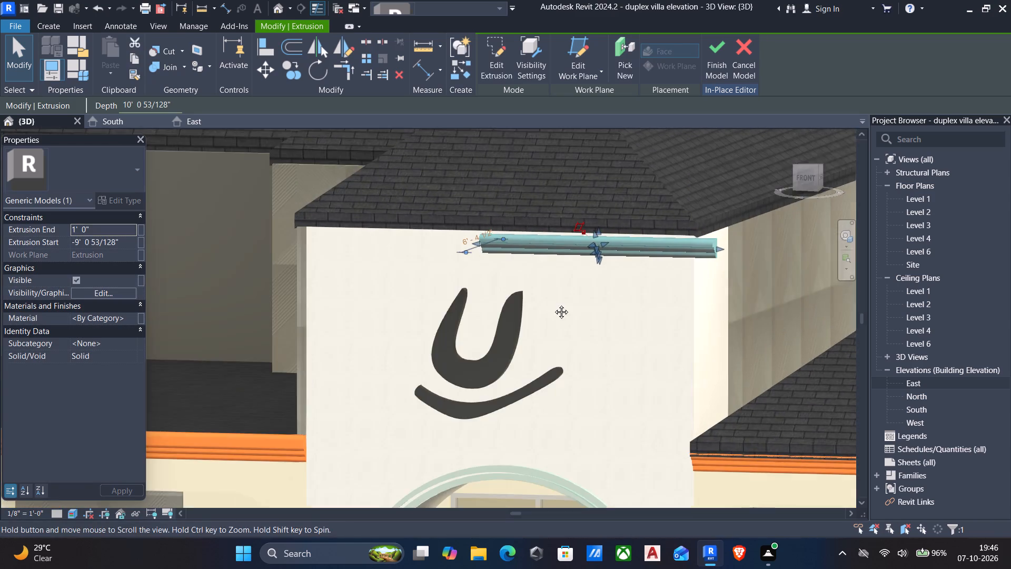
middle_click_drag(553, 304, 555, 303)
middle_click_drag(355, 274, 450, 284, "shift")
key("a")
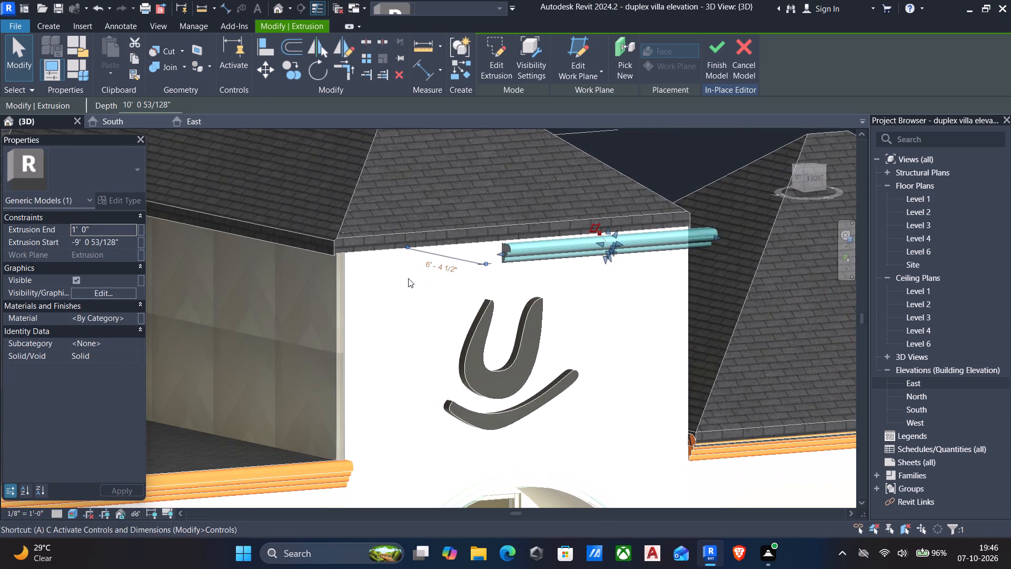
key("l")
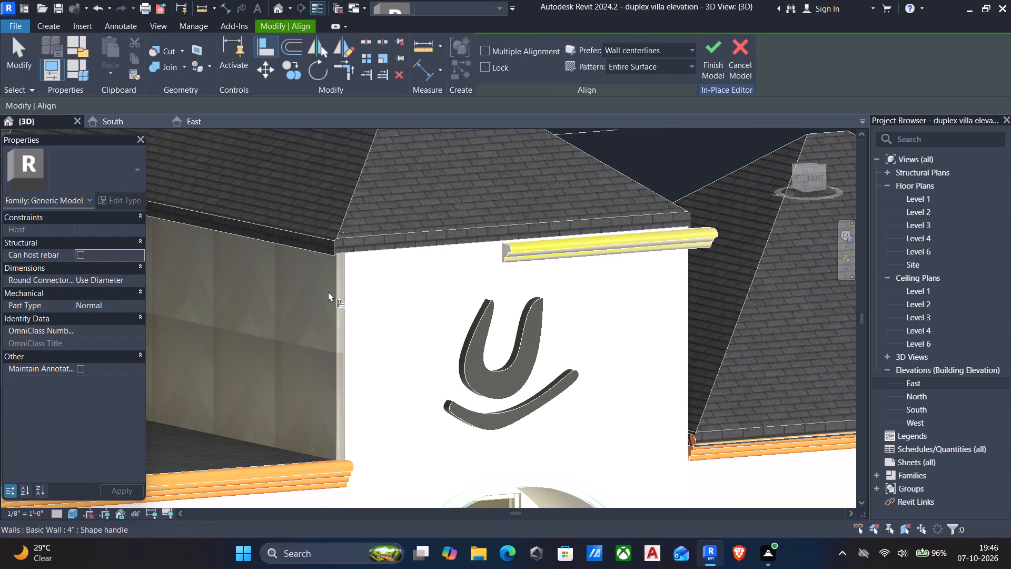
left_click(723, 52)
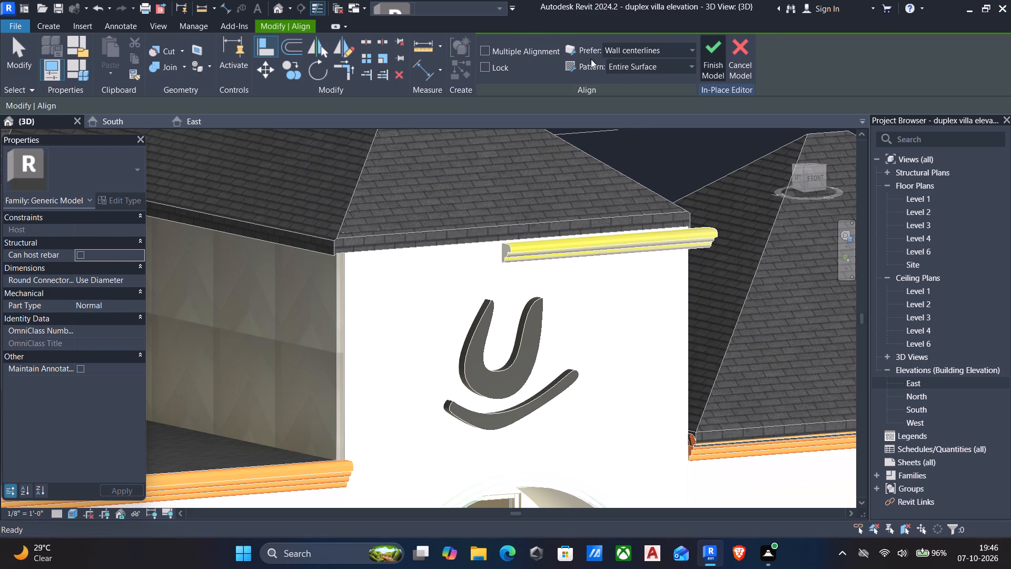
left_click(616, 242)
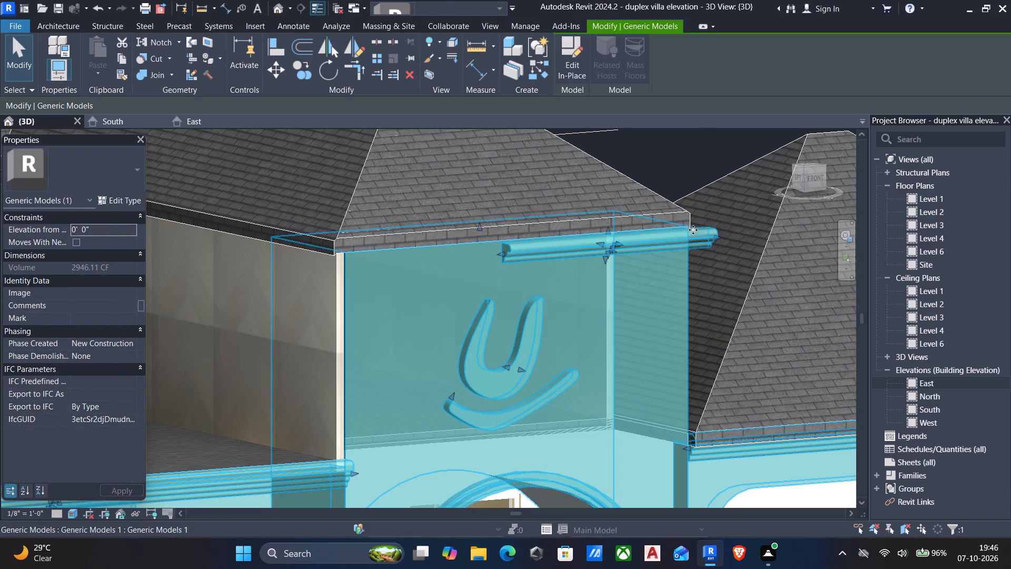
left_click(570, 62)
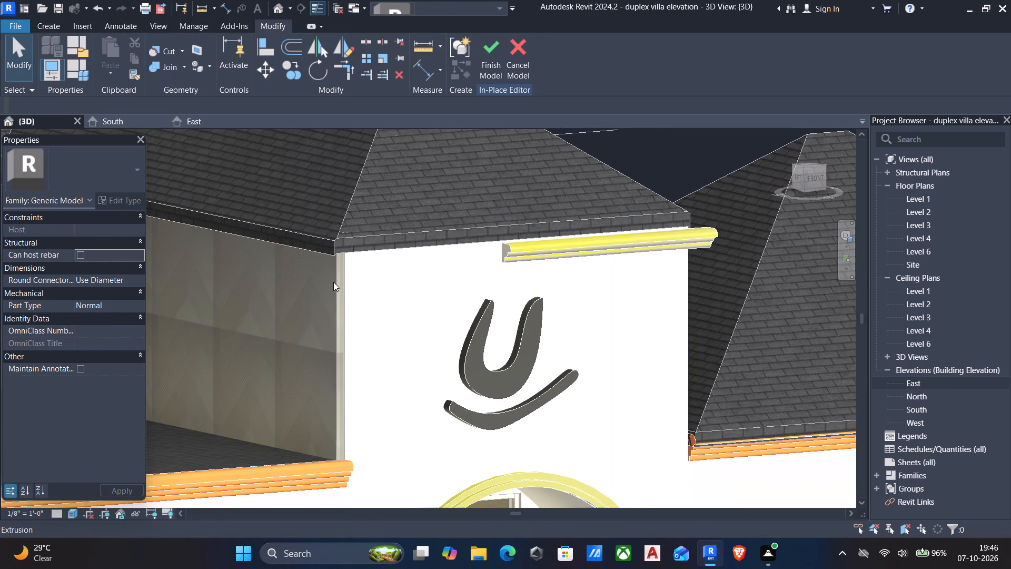
Align the cornice's free end with the tower's left side wall face.
type("al")
scroll(334, 291, "down", 2)
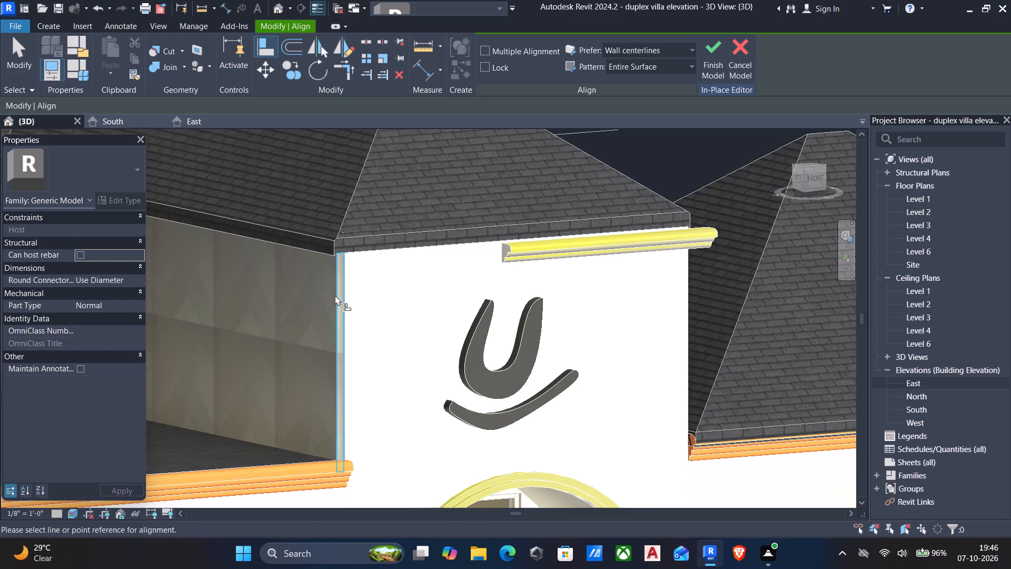
scroll(335, 295, "down", 1)
middle_click_drag(335, 303, 344, 329)
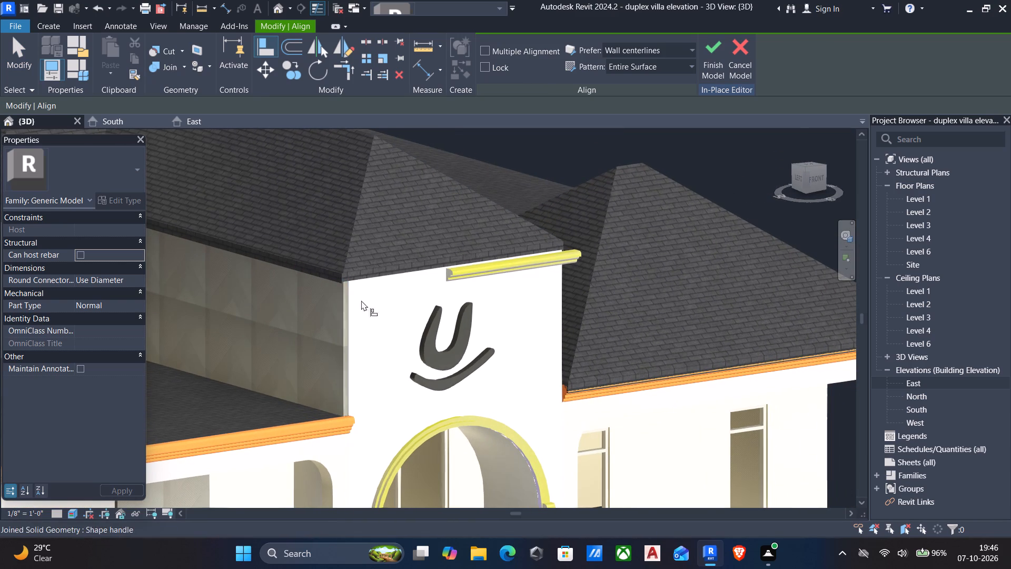
scroll(361, 282, "up", 4)
scroll(342, 332, "down", 5)
middle_click(344, 339)
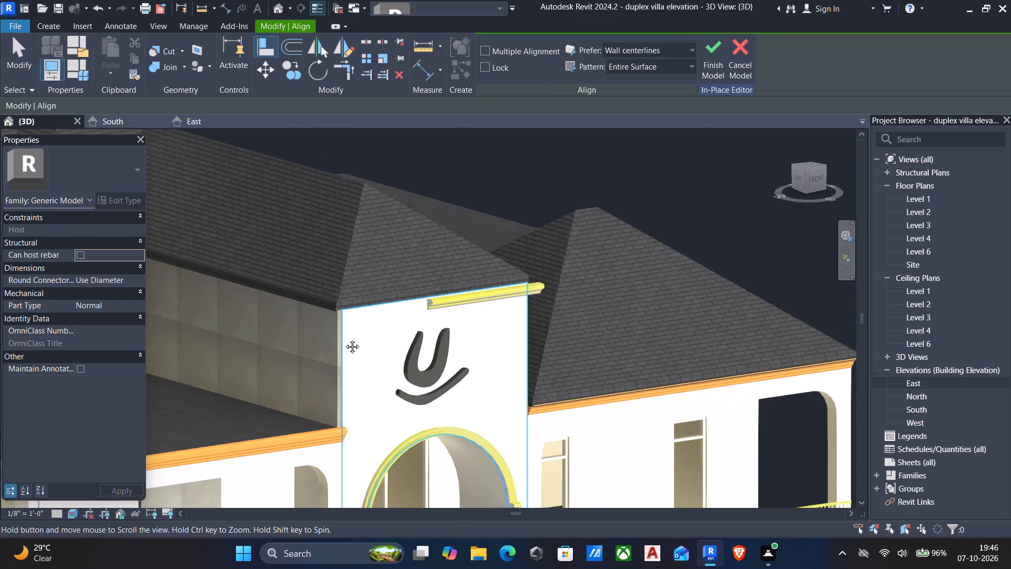
scroll(338, 329, "down", 1, "shift")
middle_click_drag(338, 329, 335, 330, "shift")
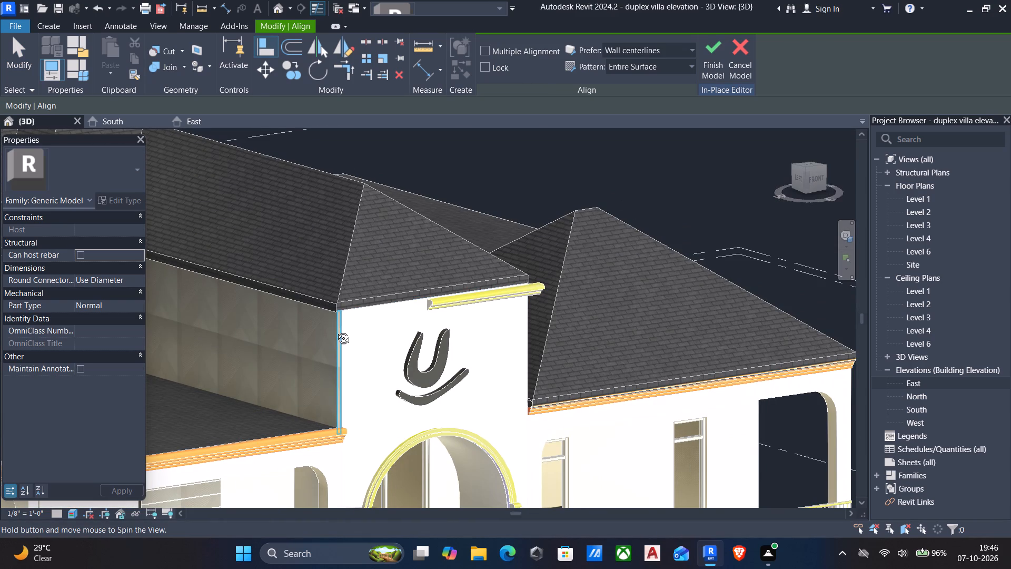
middle_click_drag(335, 330, 295, 332, "shift")
scroll(295, 332, "up", 1, "shift")
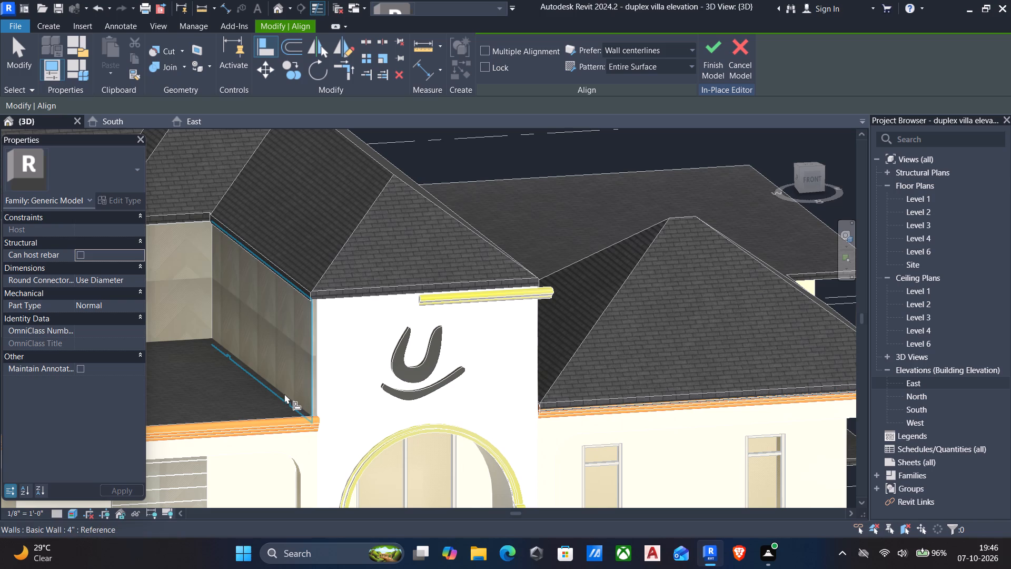
left_click(284, 394)
scroll(403, 298, "up", 3)
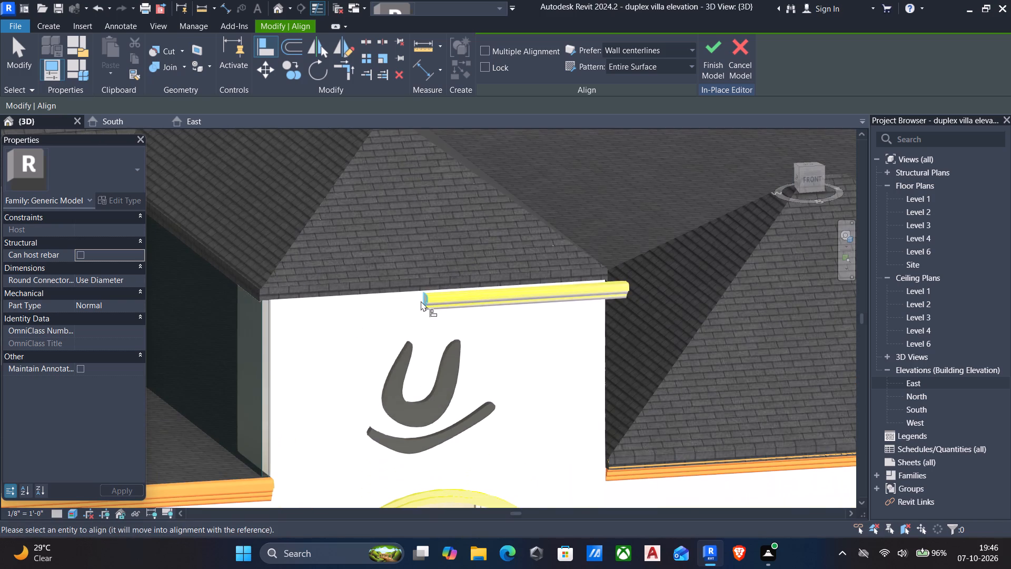
left_click(421, 301)
Align the cornice's other end with the tower's right side face at the front corner.
scroll(452, 322, "down", 2)
middle_click_drag(467, 329, 451, 334)
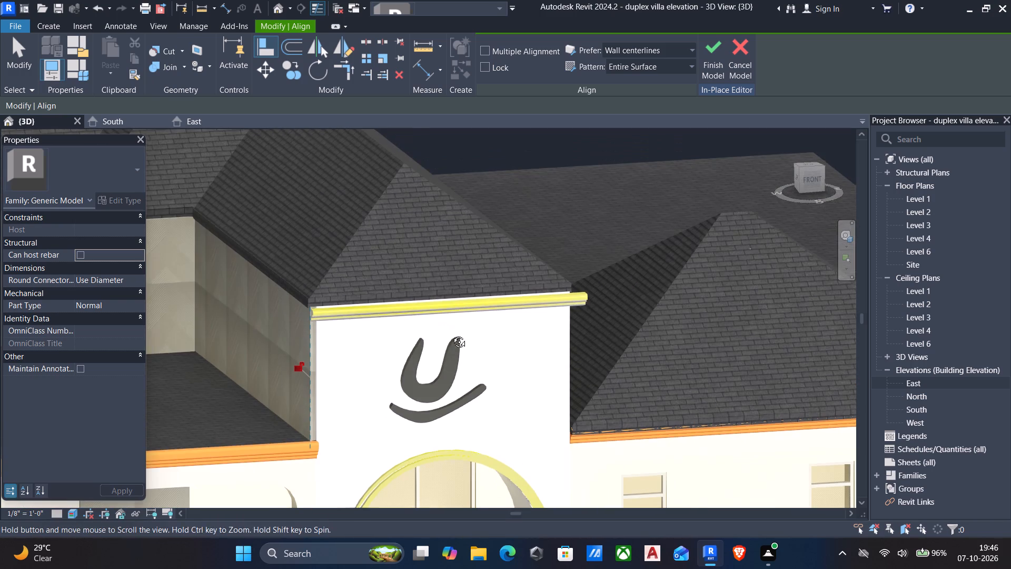
middle_click_drag(451, 334, 307, 350)
scroll(425, 405, "up", 1)
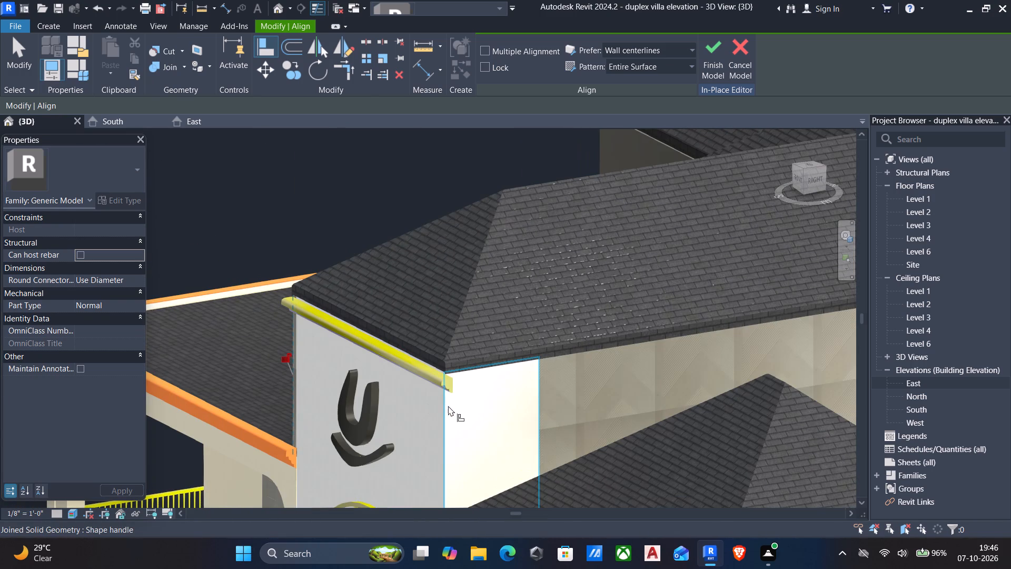
left_click(448, 406)
scroll(448, 381, "up", 4)
left_click(448, 381)
scroll(448, 381, "down", 5)
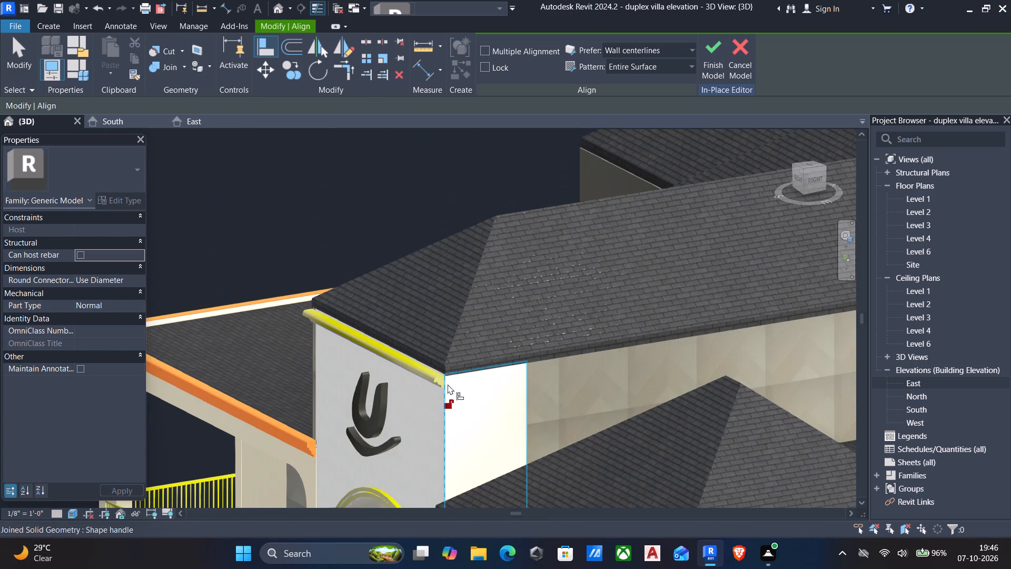
middle_click_drag(448, 384, 522, 382, "shift")
scroll(522, 380, "up", 1)
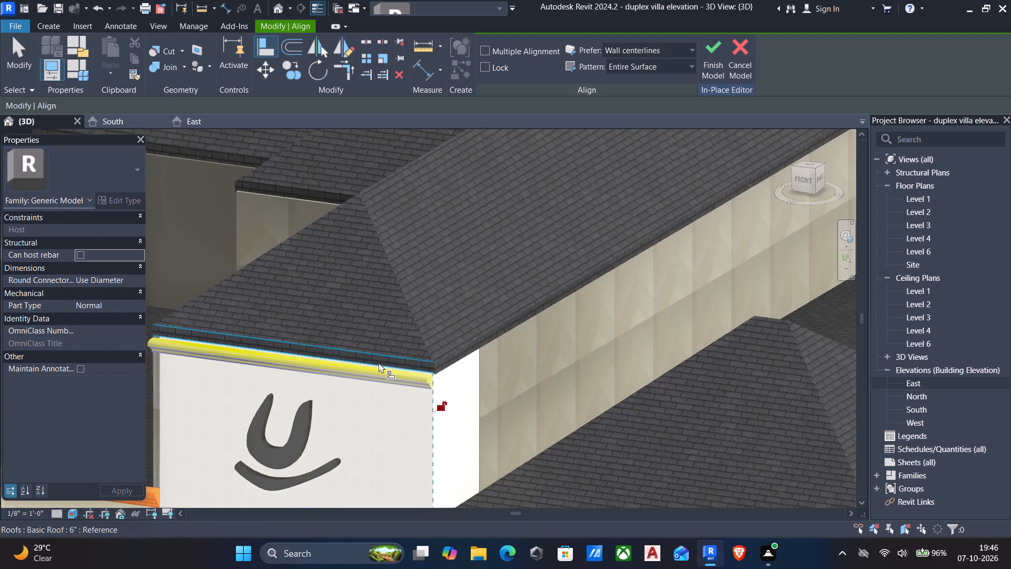
Assign the existing orange material to the cornice extrusion under the tower roof and finish the in-place model.
key("Escape")
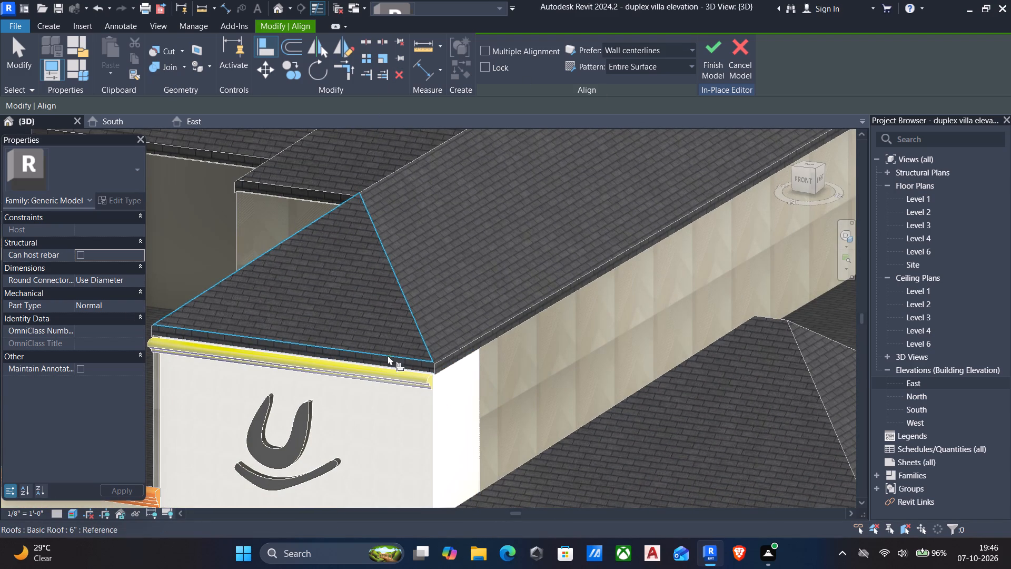
left_click(401, 372)
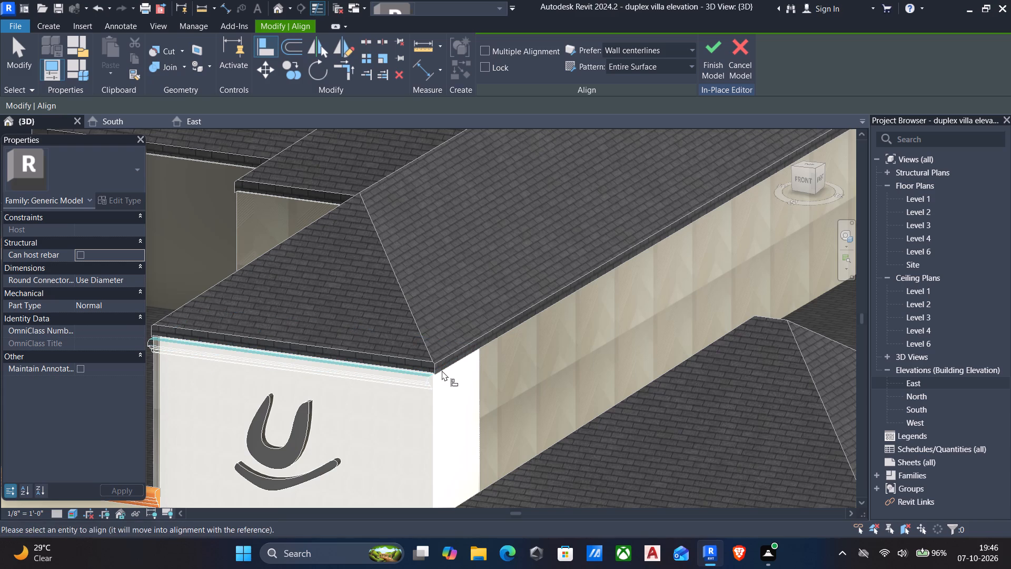
key("Escape")
left_click(427, 383)
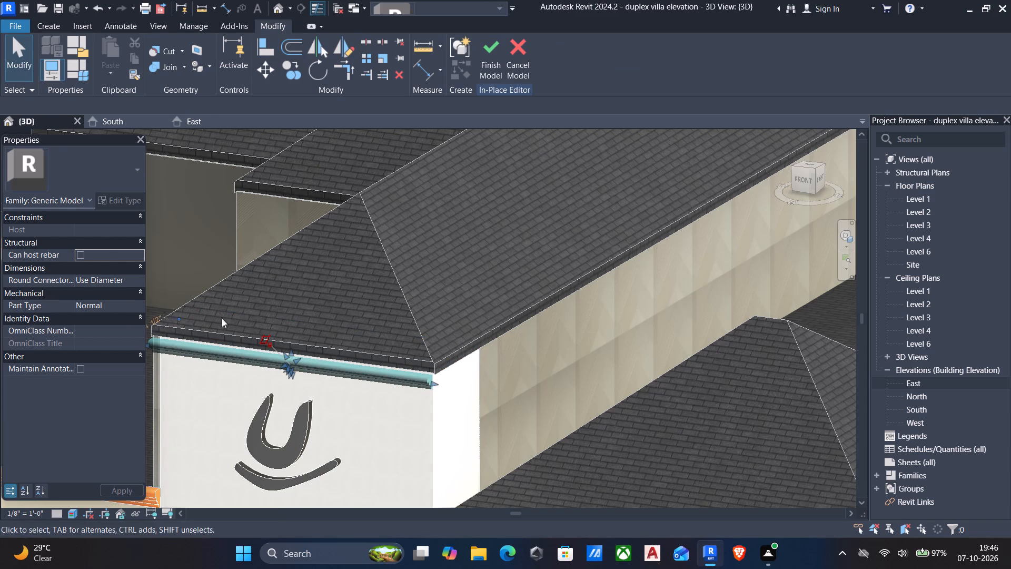
left_click(130, 317)
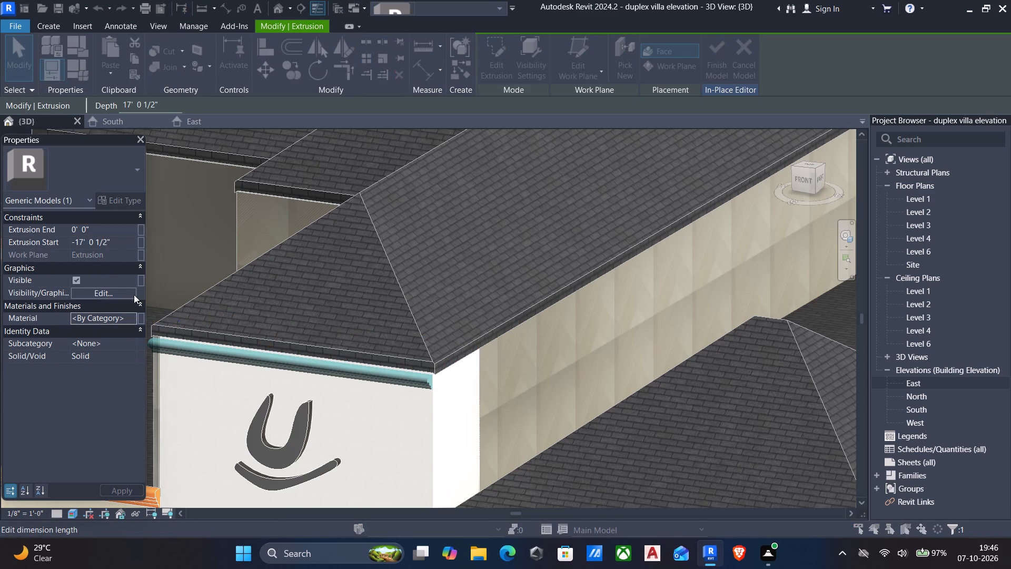
left_click_drag(127, 104, 127, 111)
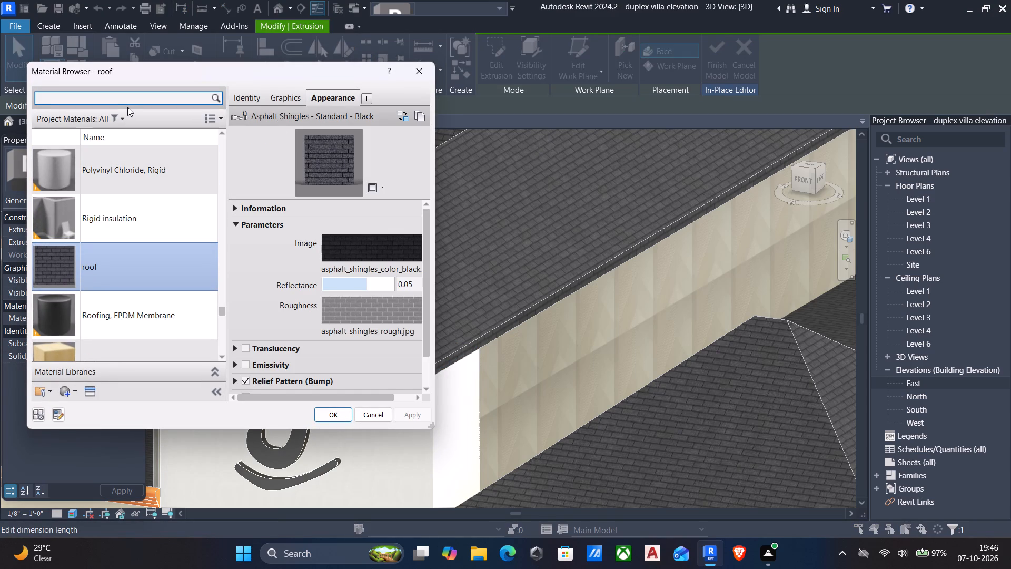
type("or")
type("ange")
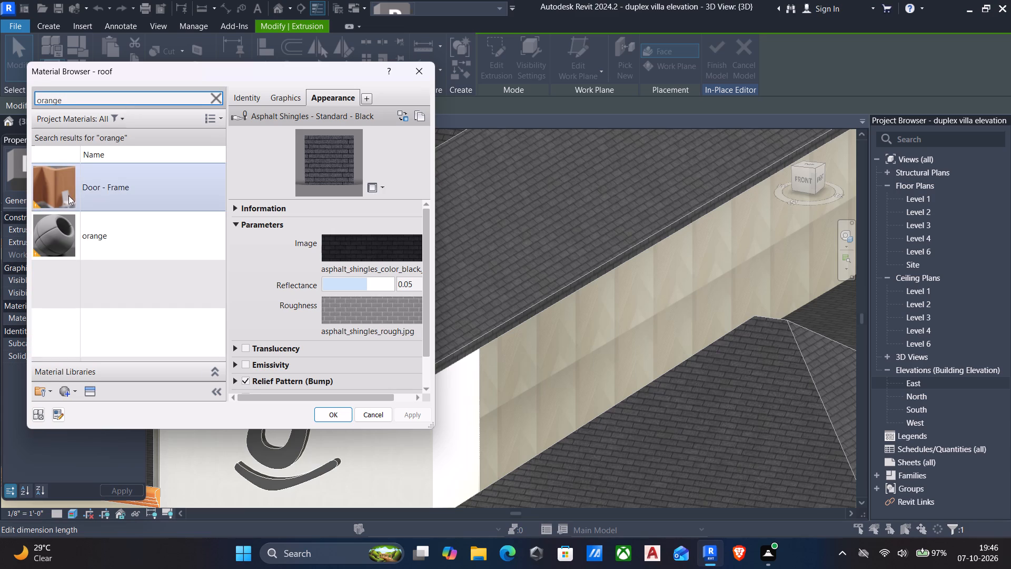
left_click(106, 246)
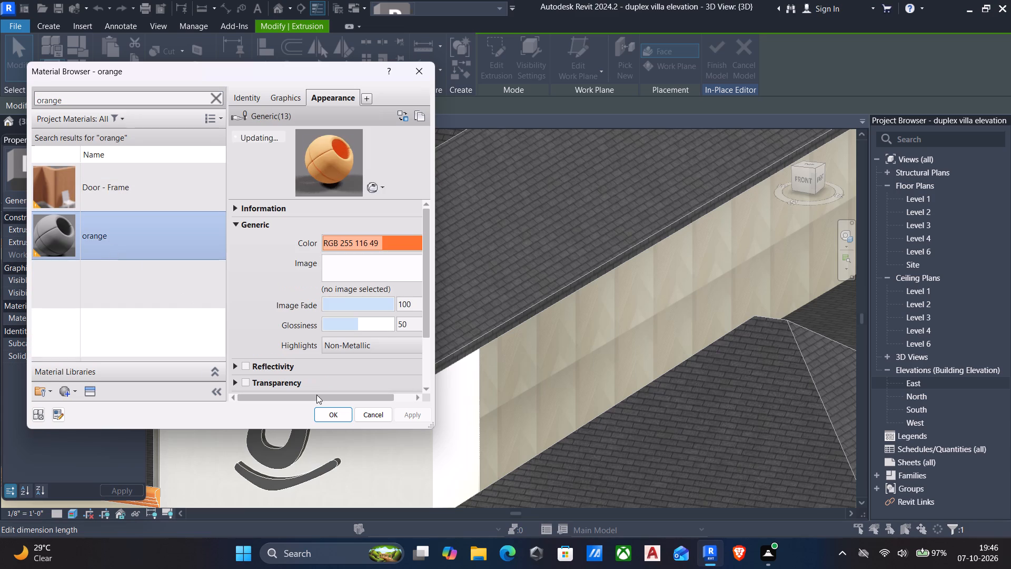
left_click(347, 411)
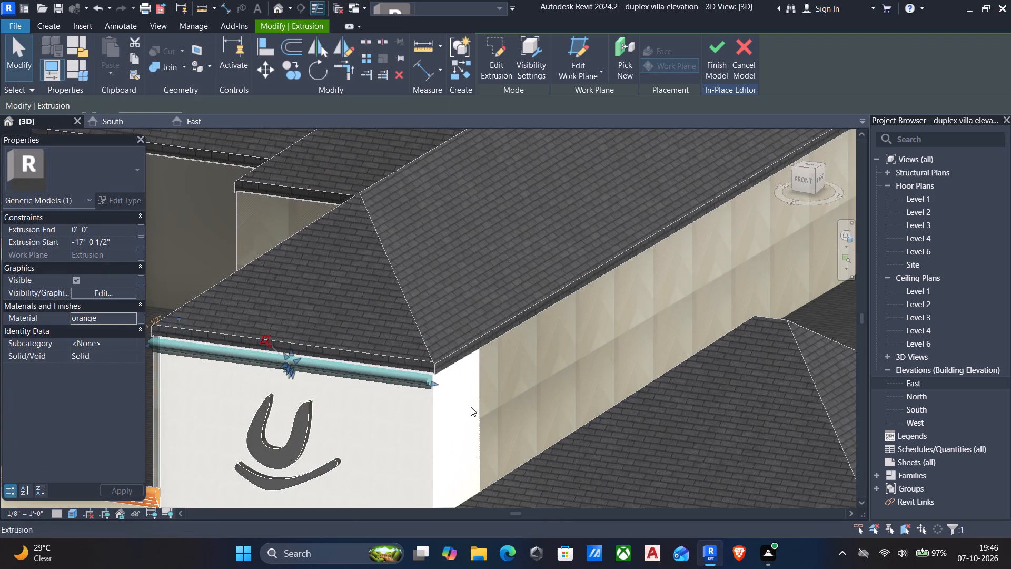
left_click(717, 42)
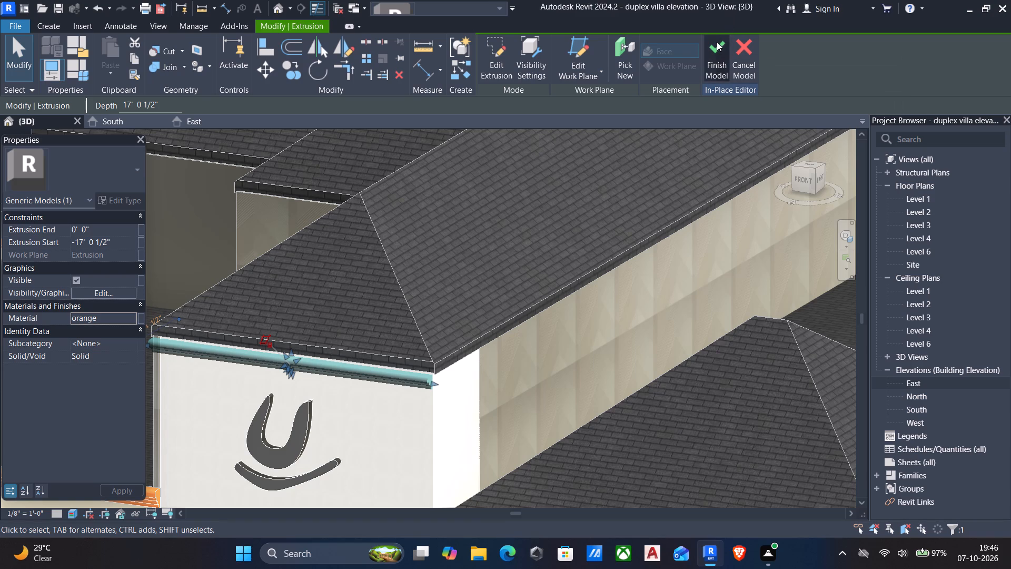
Reopen the tower's in-place model and nudge the cornice extrusion upward by one increment.
scroll(668, 197, "down", 3)
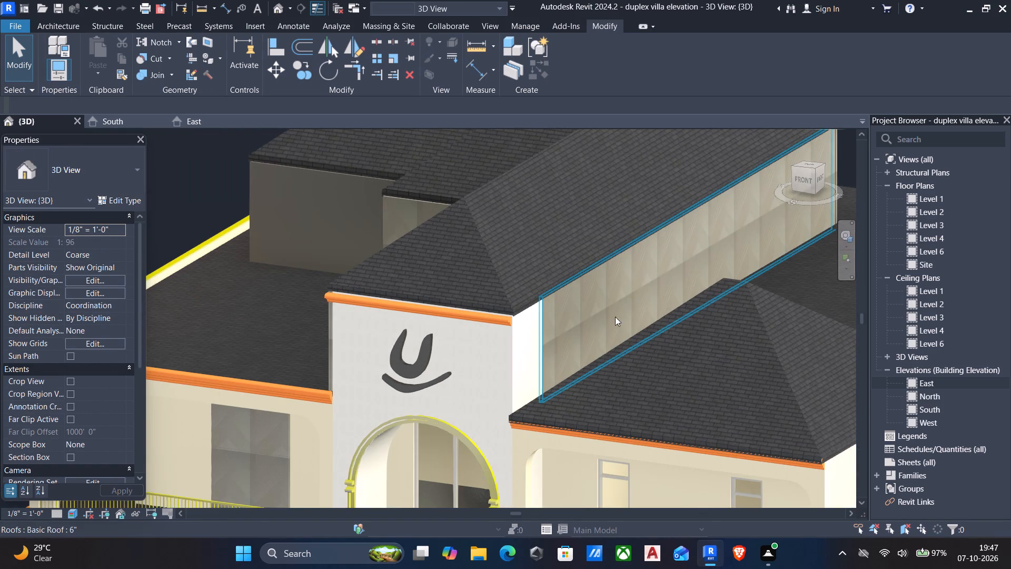
scroll(603, 334, "up", 4)
scroll(427, 299, "up", 4)
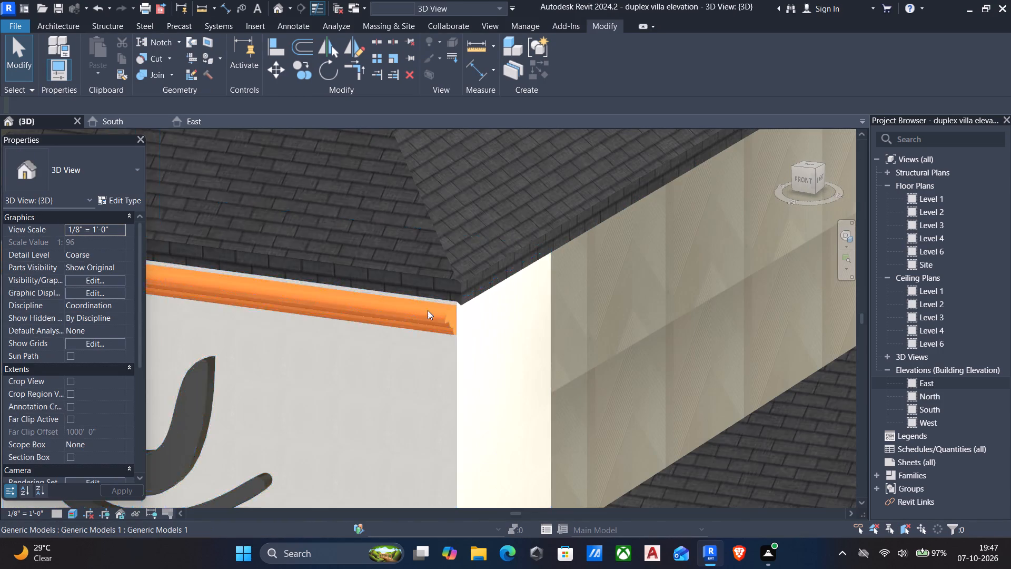
left_click(432, 314)
left_click(561, 48)
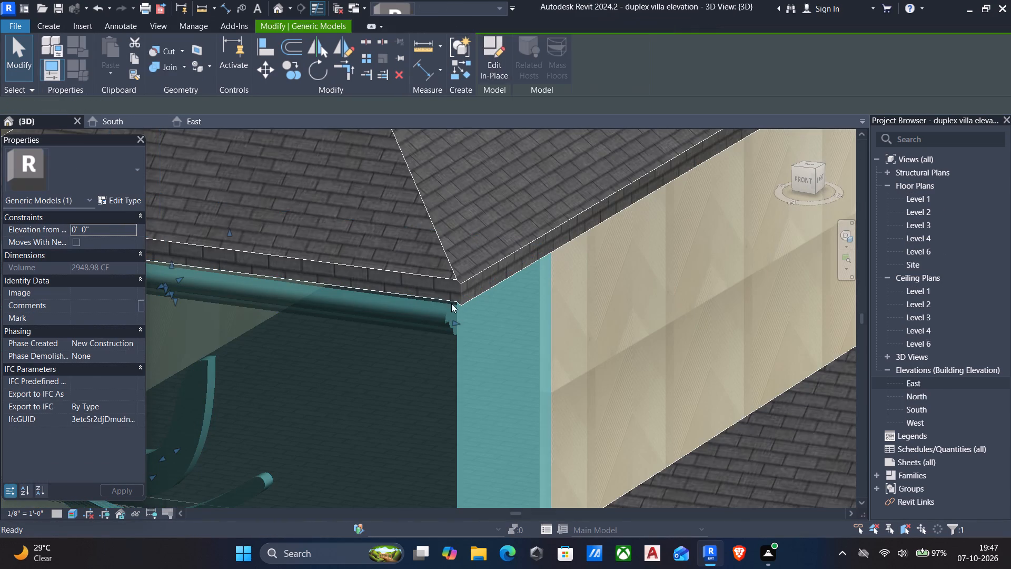
left_click(438, 317)
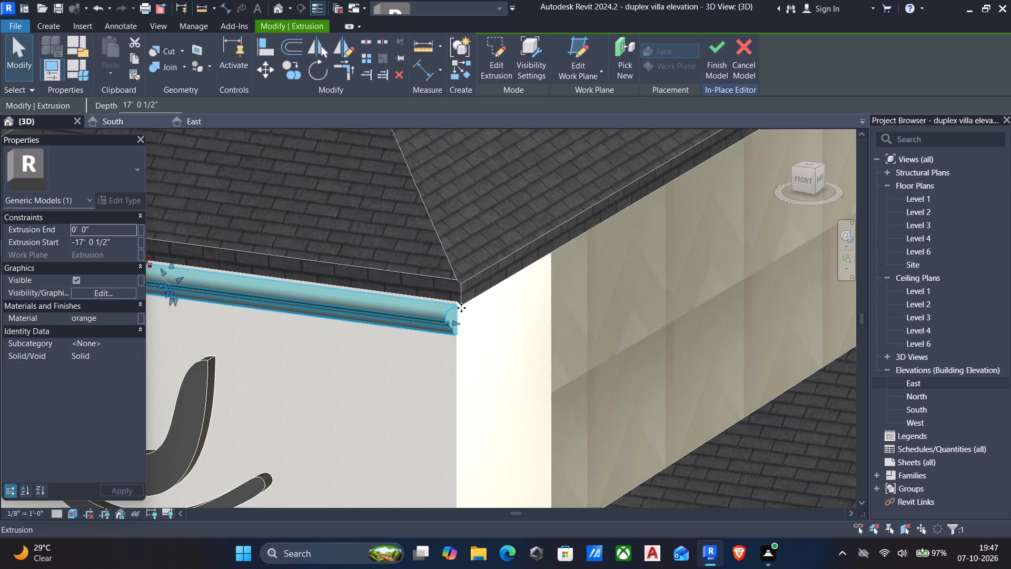
key("Up")
Check the cornice's fit against the eave and wall at both tower corners, and finish the in-place model.
scroll(490, 321, "up", 4)
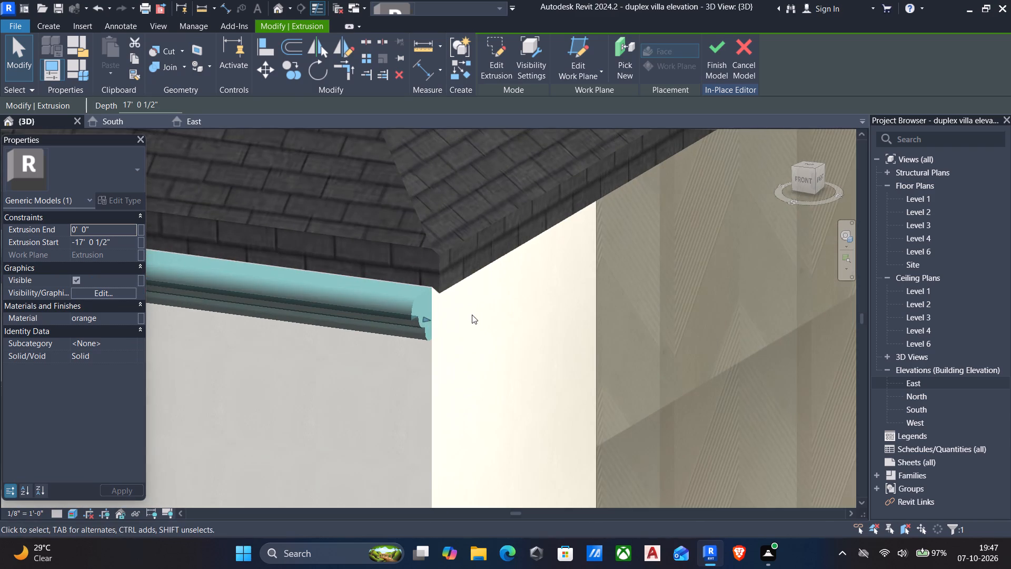
scroll(472, 315, "down", 5)
middle_click_drag(471, 319, 562, 333)
middle_click_drag(543, 365, 578, 351, "shift")
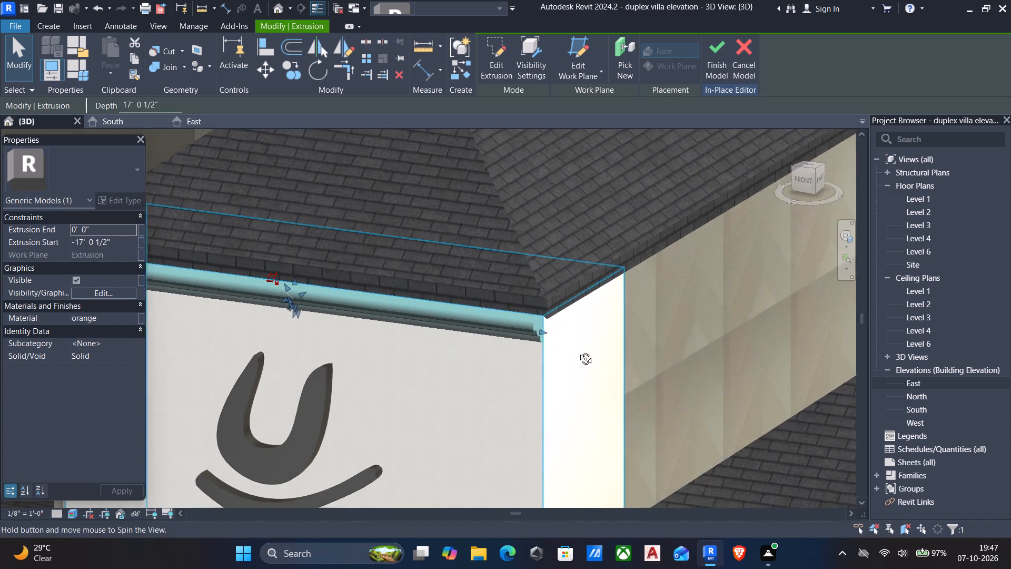
middle_click_drag(578, 351, 698, 313, "shift")
scroll(637, 323, "down", 4)
middle_click_drag(611, 347, 723, 292)
scroll(485, 297, "up", 3)
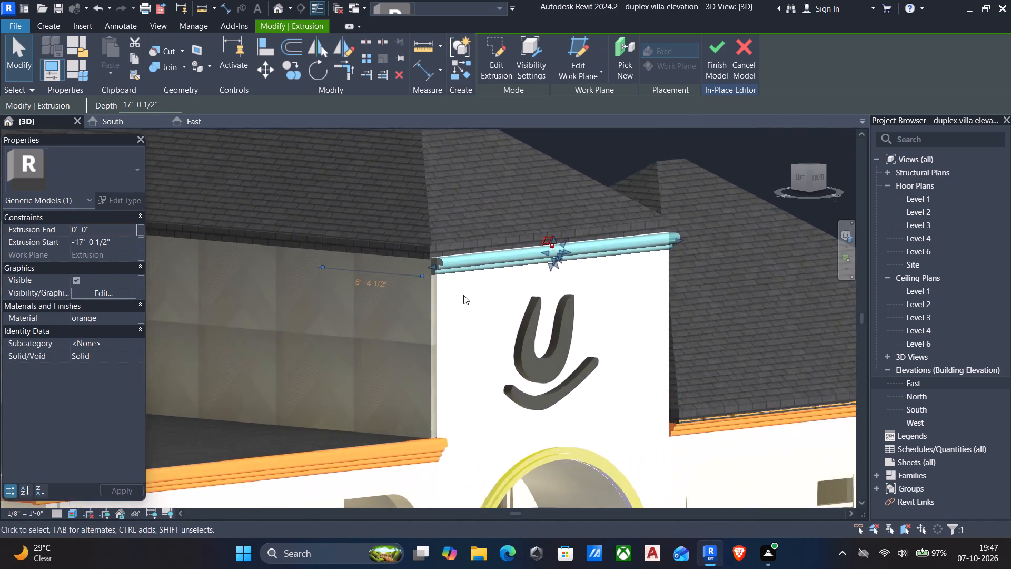
scroll(463, 295, "up", 7)
key("Escape")
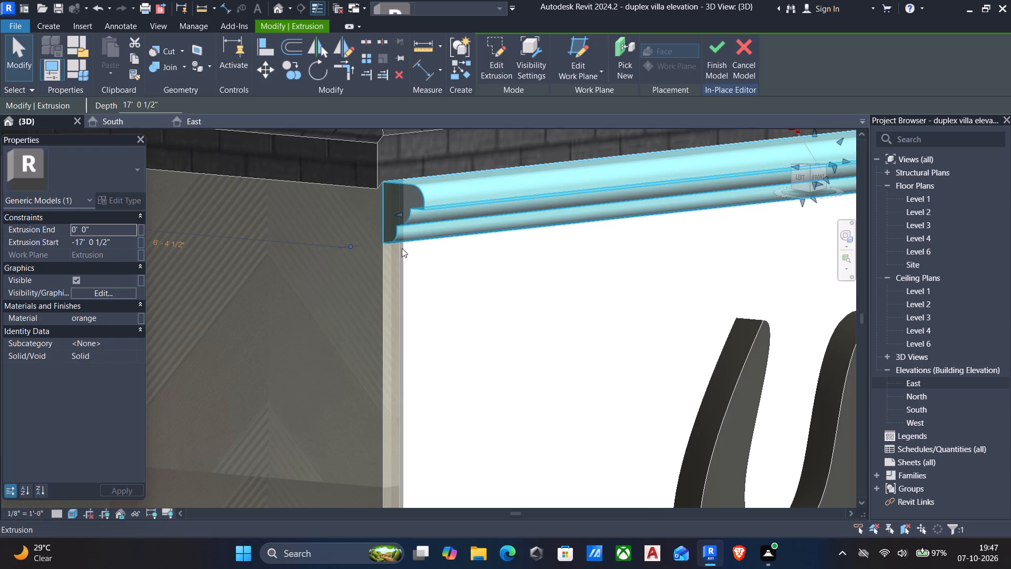
scroll(440, 273, "down", 6)
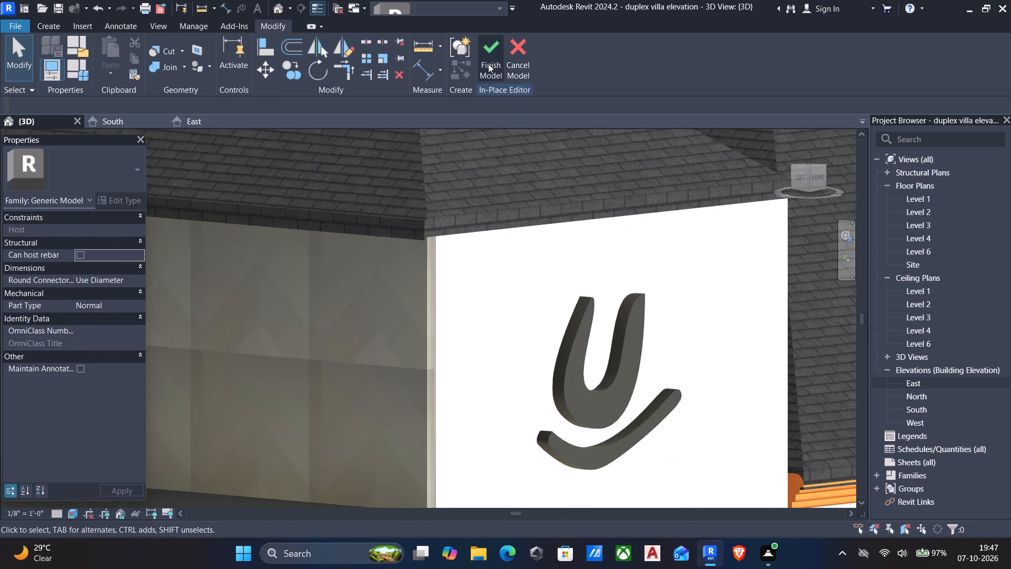
left_click(487, 49)
Examine the tower cornice's left end profile against the side wall and roof eave, close up and from a distance.
scroll(510, 183, "down", 2)
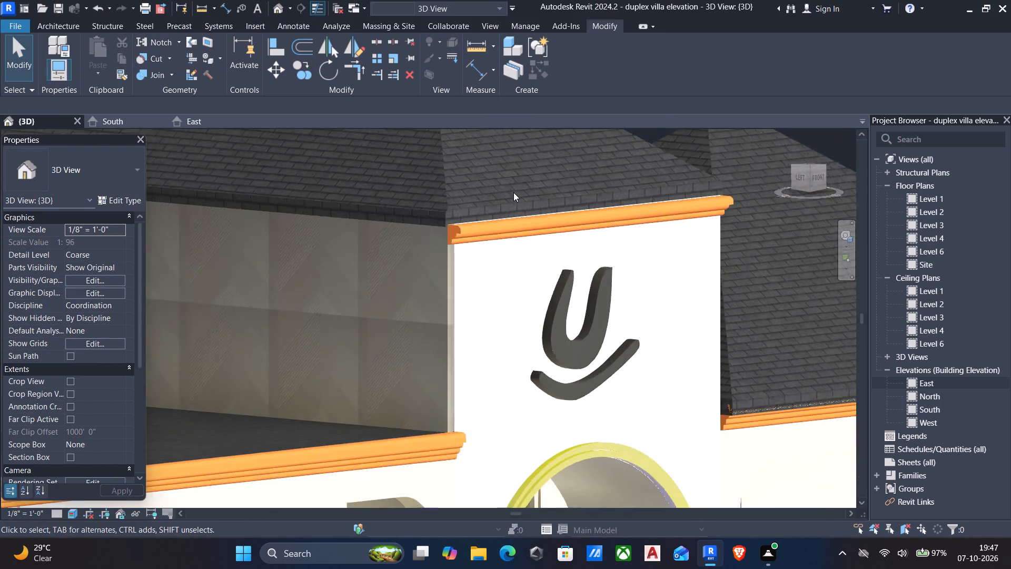
scroll(513, 192, "down", 2)
middle_click_drag(516, 199, 508, 228, "shift")
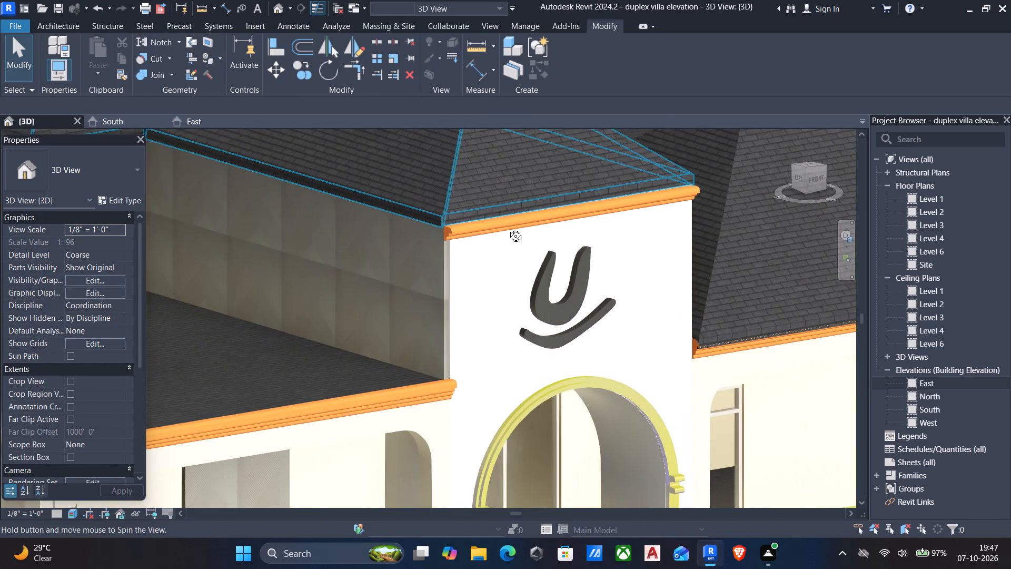
middle_click_drag(508, 228, 535, 212, "shift")
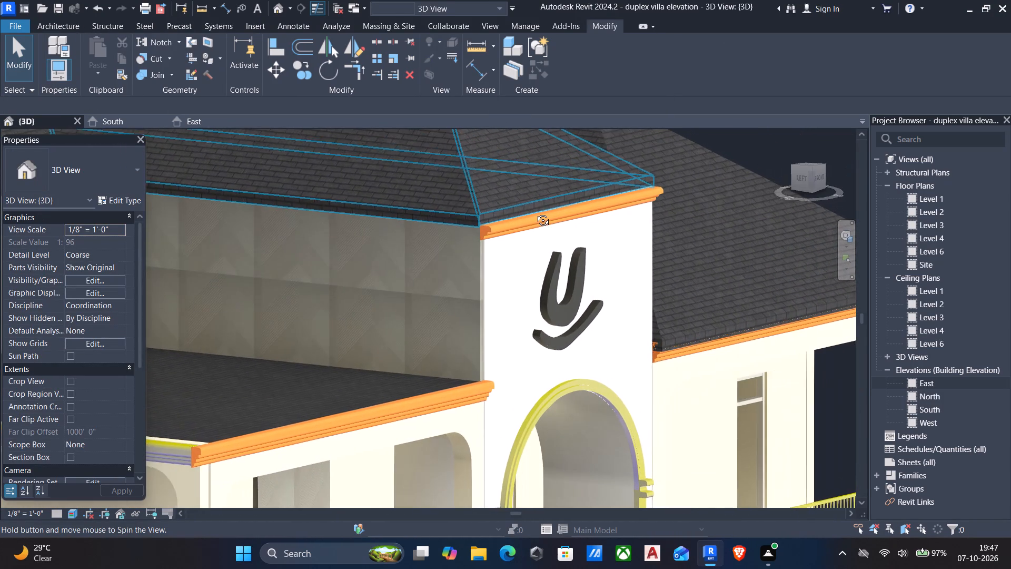
middle_click_drag(535, 212, 539, 210, "shift")
scroll(472, 220, "up", 4)
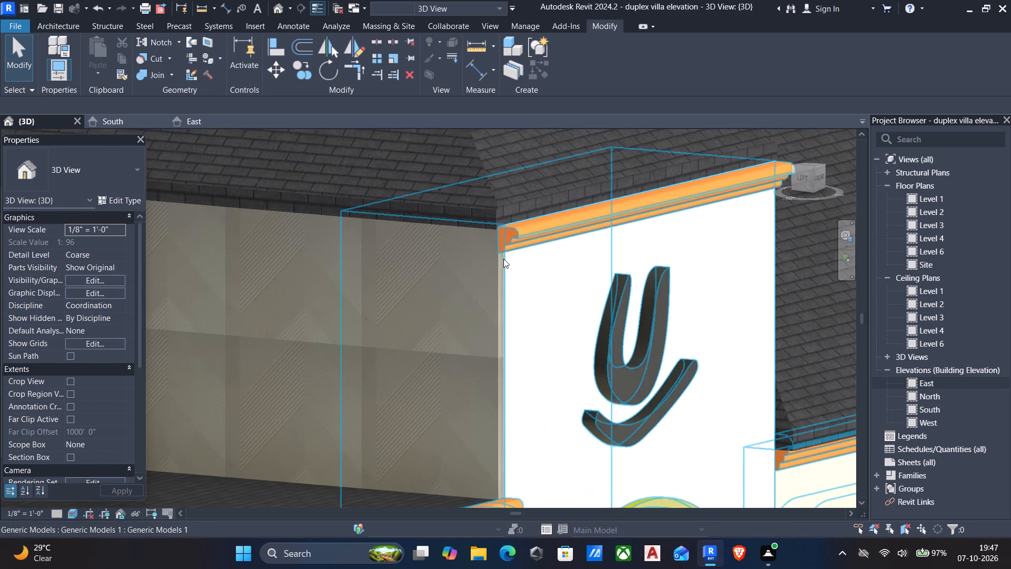
scroll(497, 259, "up", 5)
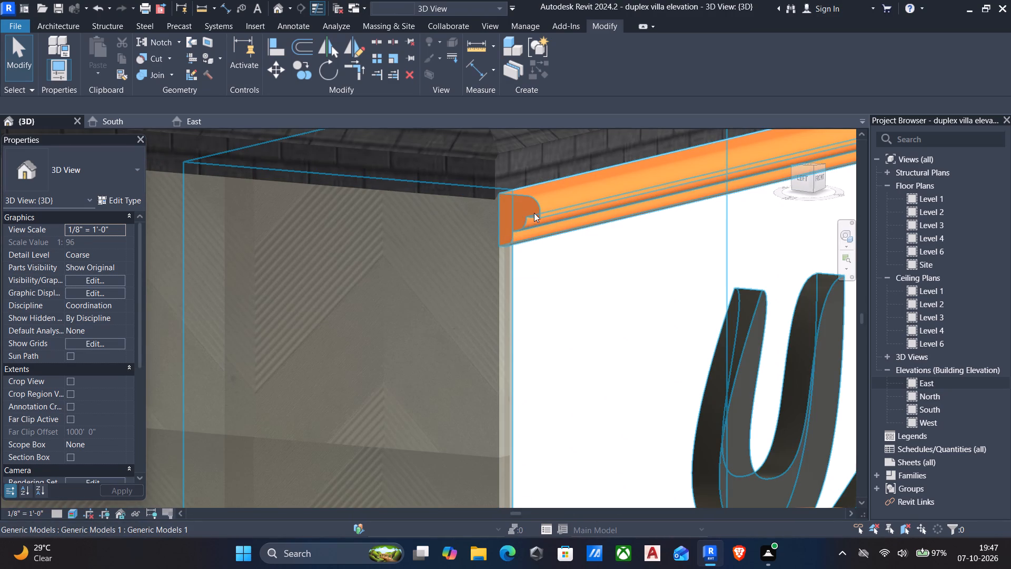
left_click(534, 213)
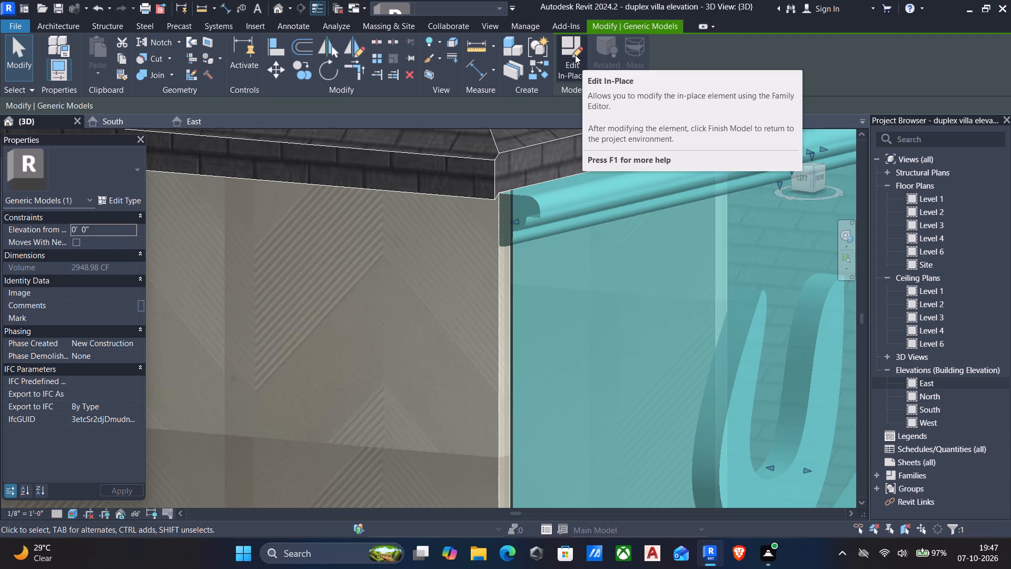
scroll(573, 55, "down", 7)
scroll(518, 209, "down", 6)
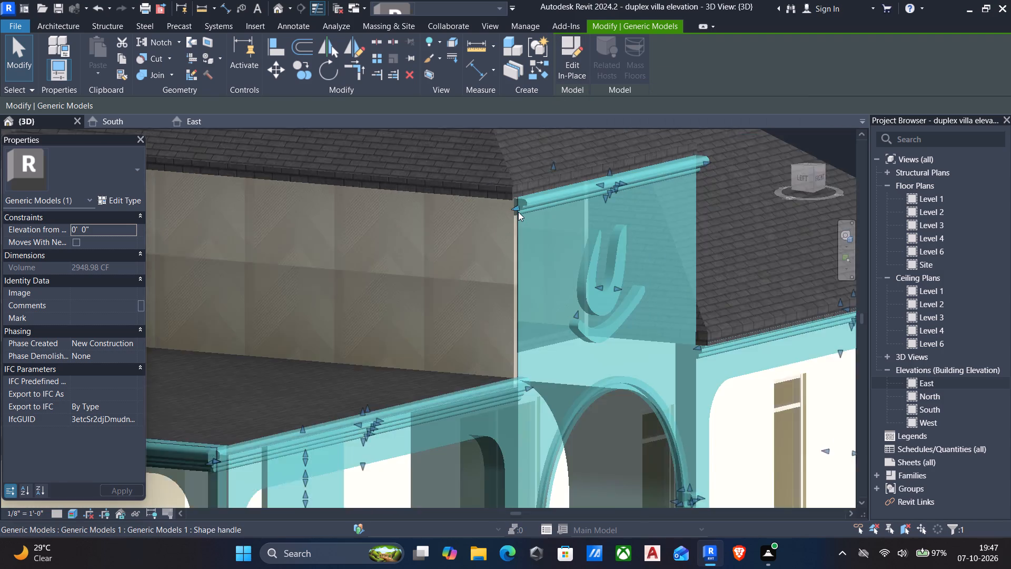
scroll(518, 211, "down", 12)
middle_click_drag(510, 219, 508, 253)
scroll(485, 254, "up", 5)
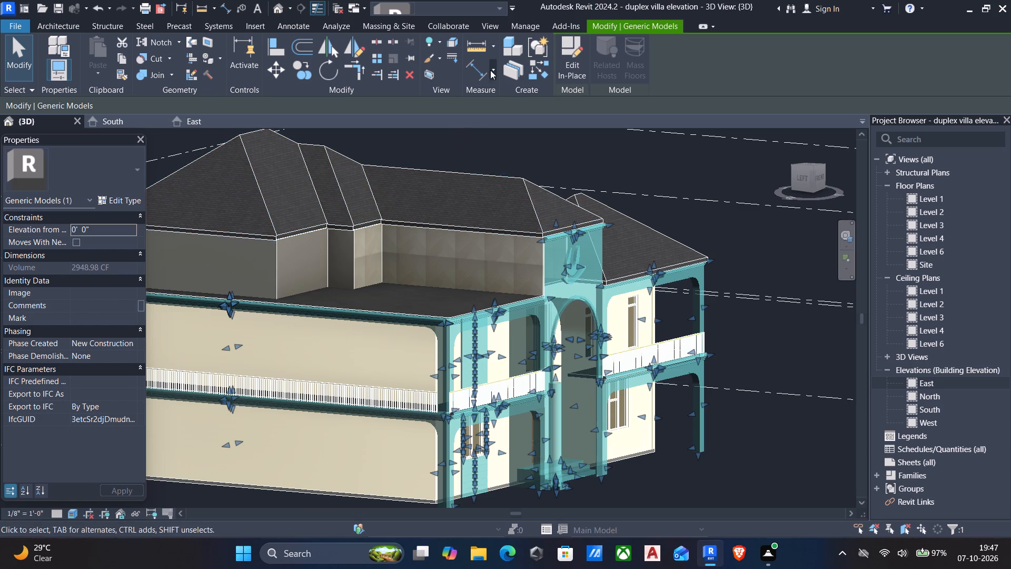
scroll(493, 94, "down", 2)
middle_click_drag(493, 101, 570, 158)
scroll(573, 188, "down", 1)
middle_click_drag(531, 250, 539, 256)
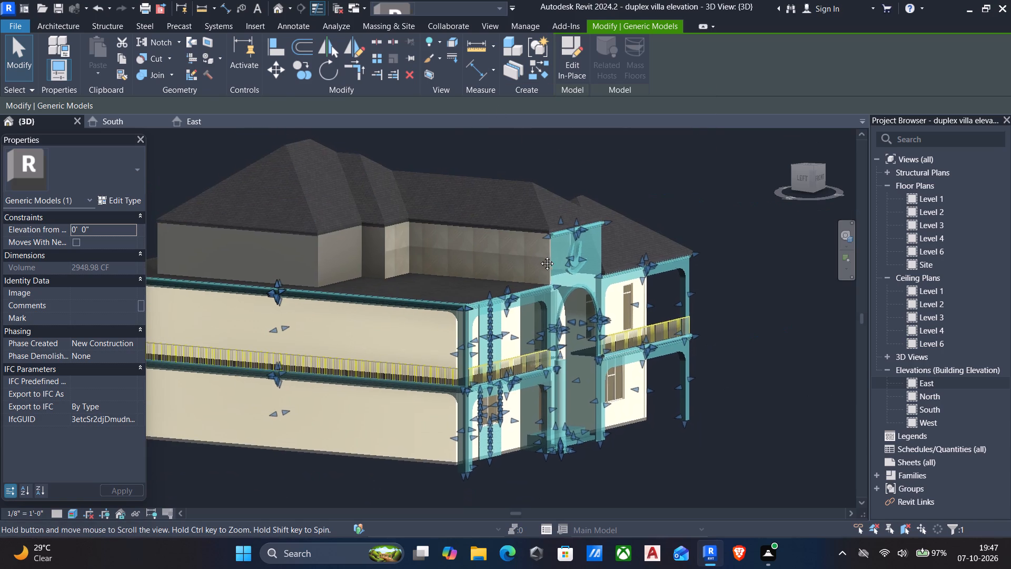
middle_click_drag(539, 256, 602, 276)
key("Escape")
Examine the villa's upper-storey walls, roof eaves and cornice bands from the front and left sides.
middle_click_drag(443, 228, 446, 237)
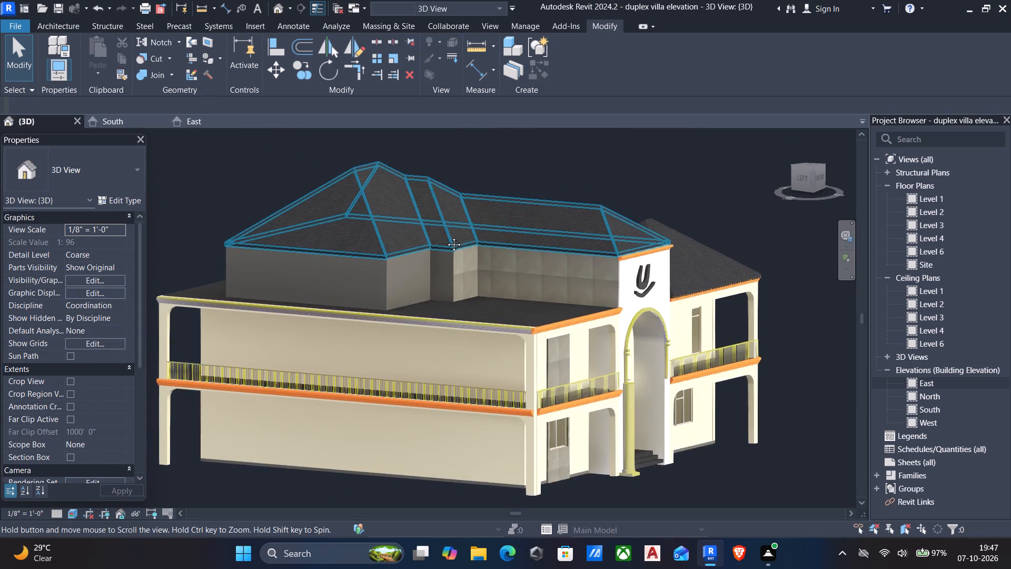
middle_click_drag(446, 237, 514, 267)
scroll(522, 276, "up", 4)
middle_click_drag(540, 288, 447, 300, "shift")
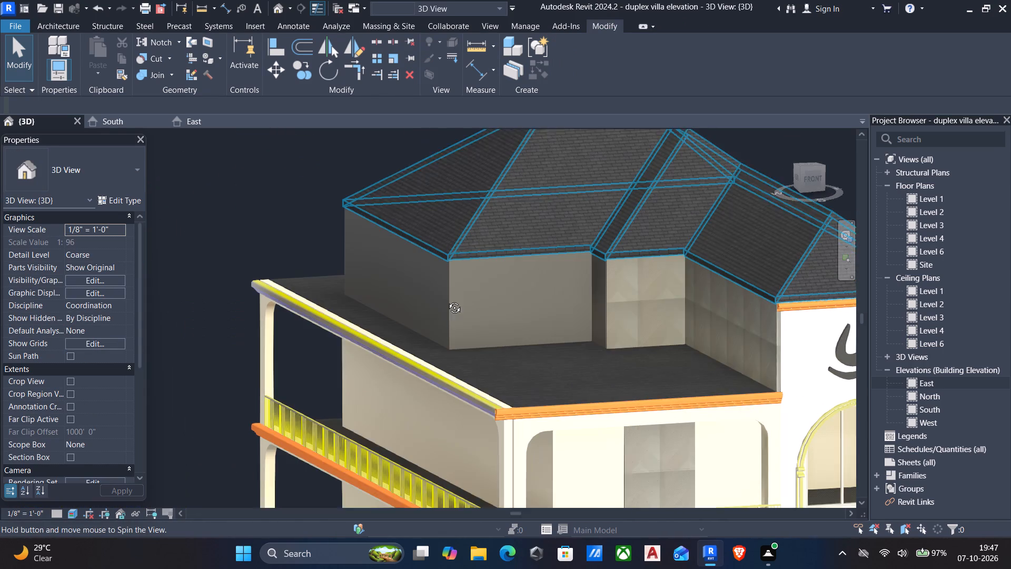
middle_click_drag(447, 300, 507, 294, "shift")
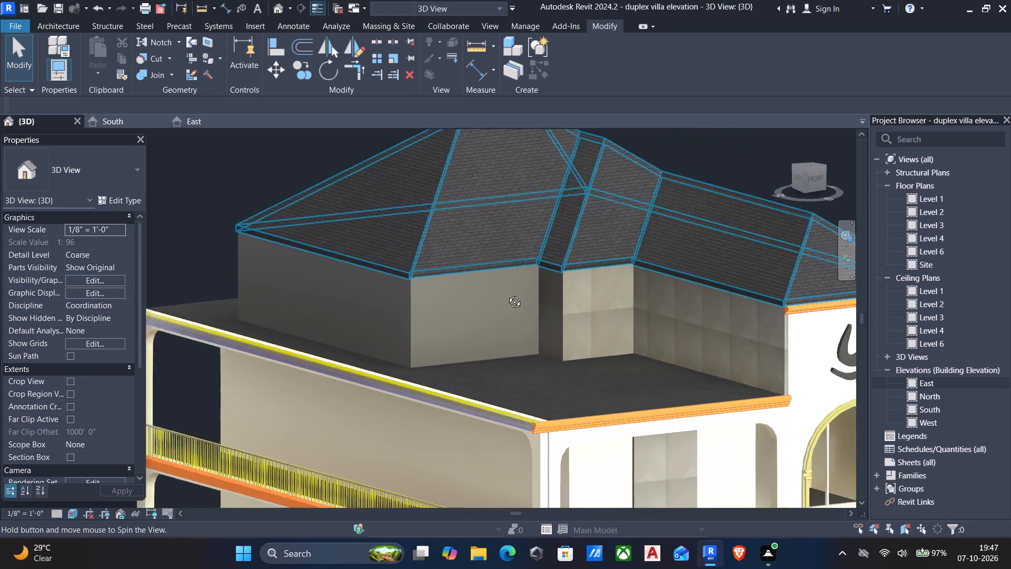
middle_click_drag(507, 294, 452, 262, "shift")
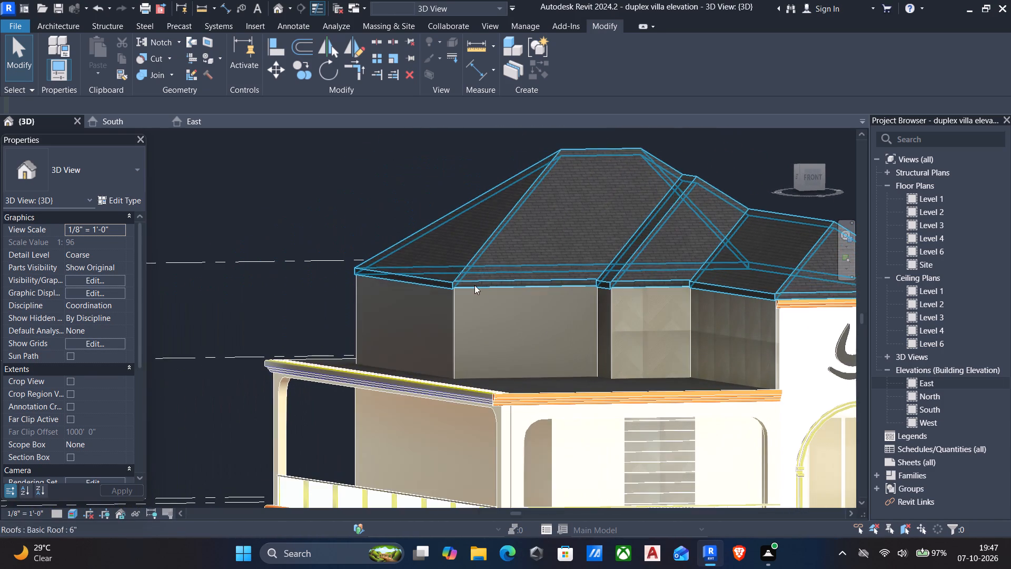
middle_click_drag(502, 303, 299, 247)
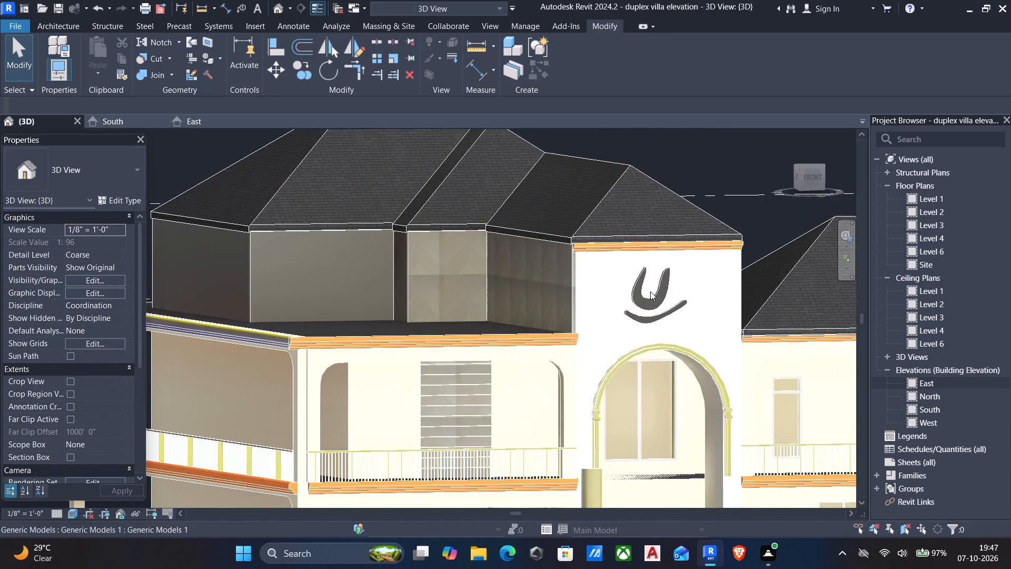
scroll(667, 294, "down", 4)
middle_click_drag(692, 305, 596, 336, "shift")
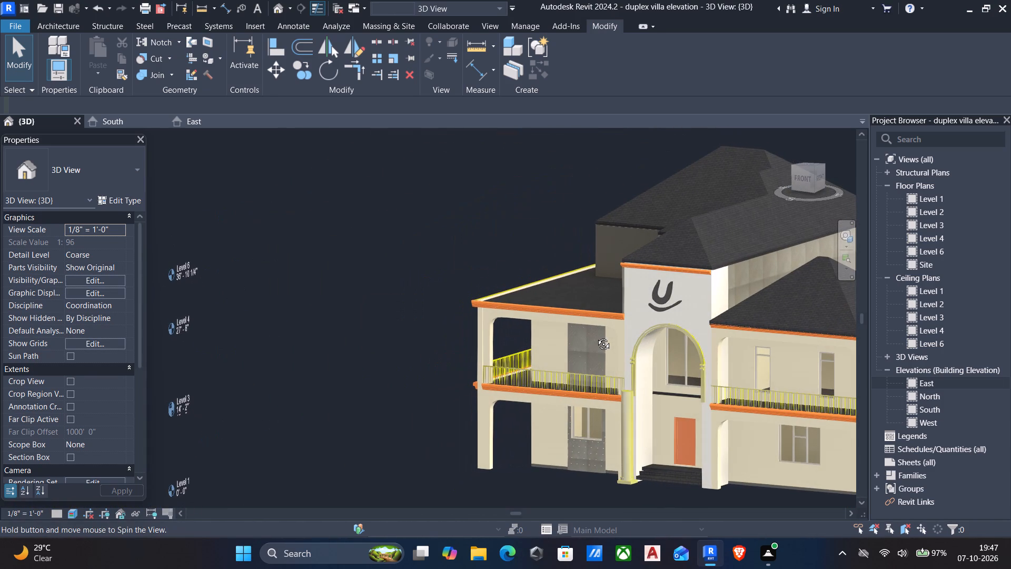
middle_click_drag(596, 336, 797, 309, "shift")
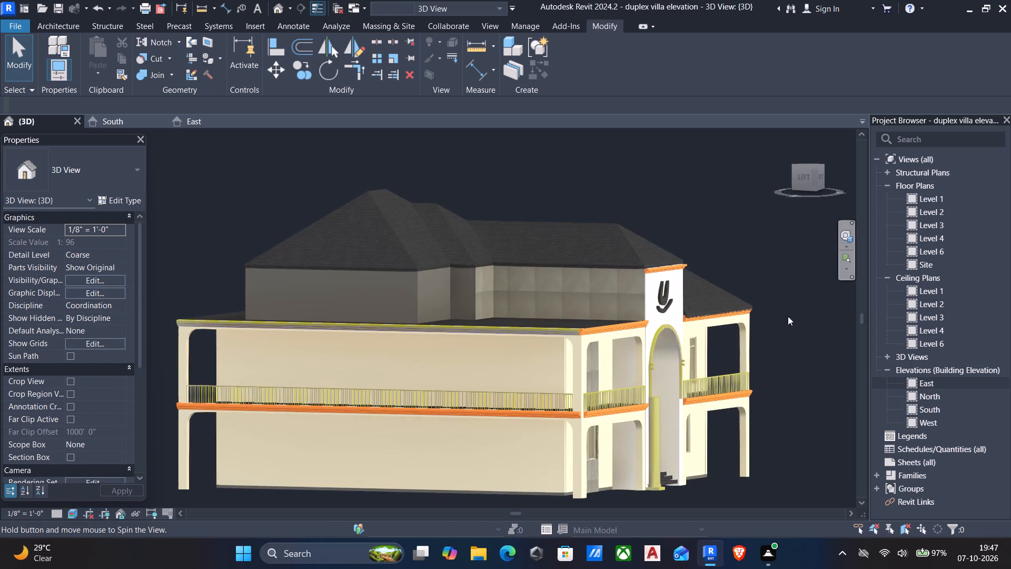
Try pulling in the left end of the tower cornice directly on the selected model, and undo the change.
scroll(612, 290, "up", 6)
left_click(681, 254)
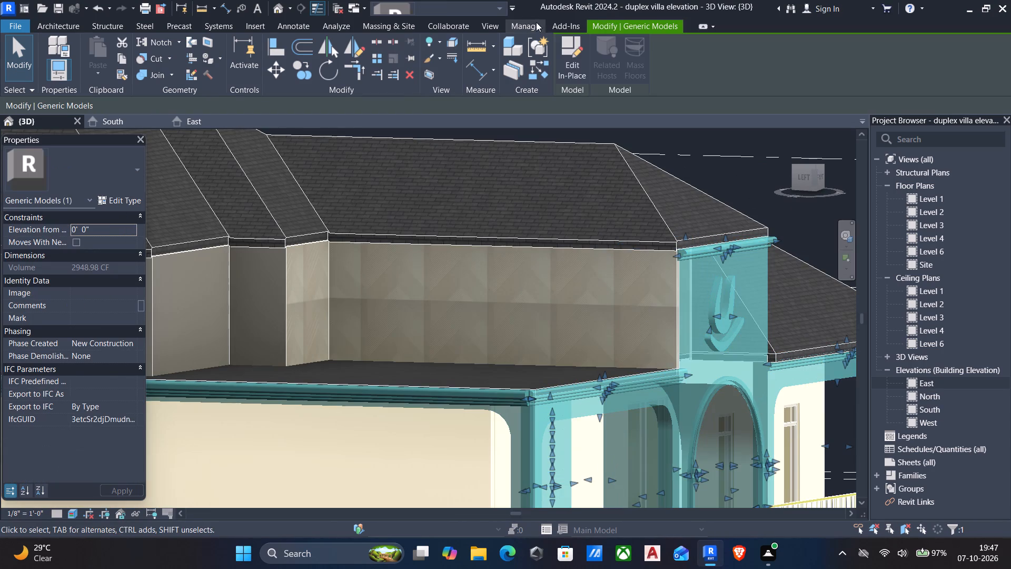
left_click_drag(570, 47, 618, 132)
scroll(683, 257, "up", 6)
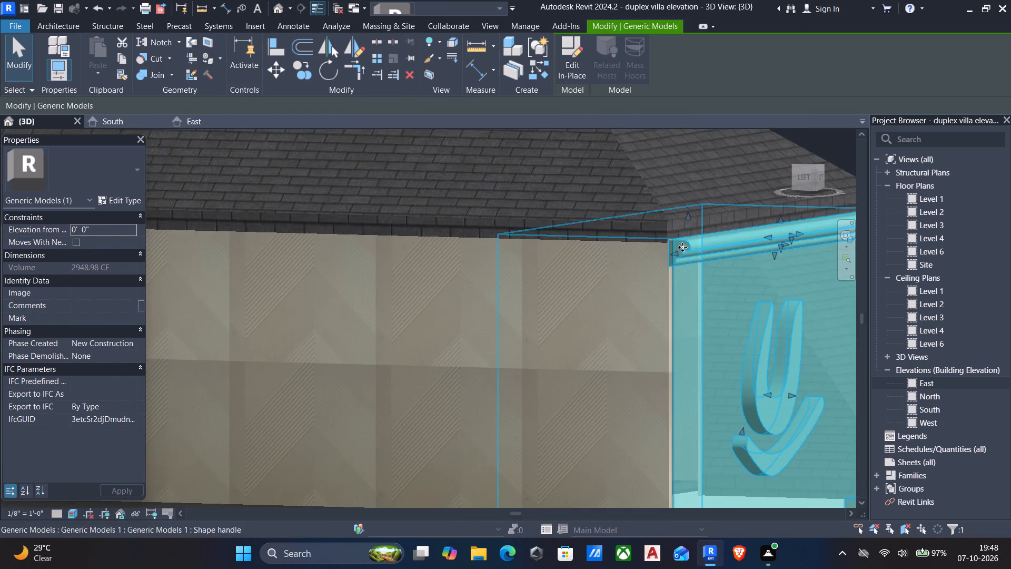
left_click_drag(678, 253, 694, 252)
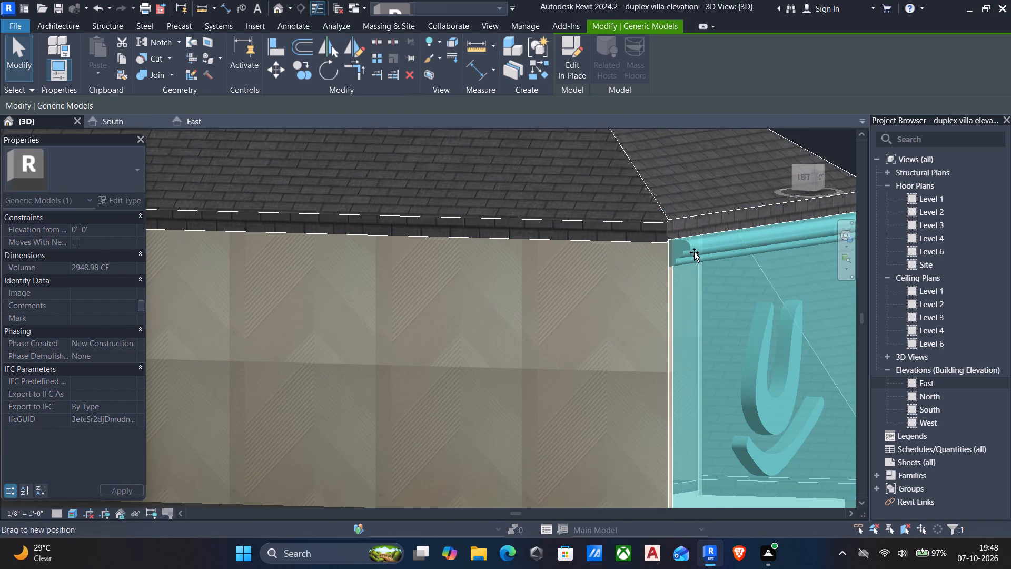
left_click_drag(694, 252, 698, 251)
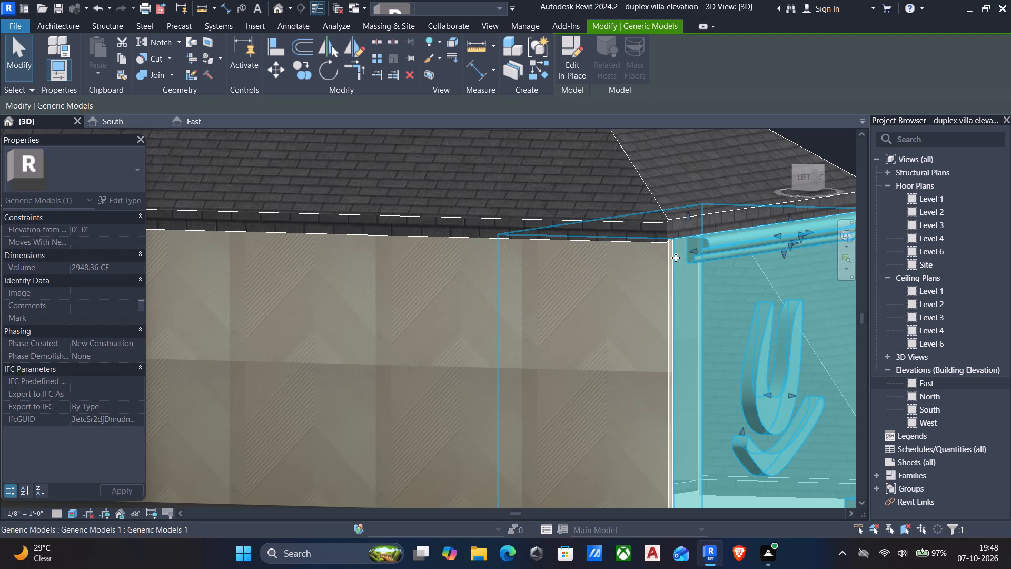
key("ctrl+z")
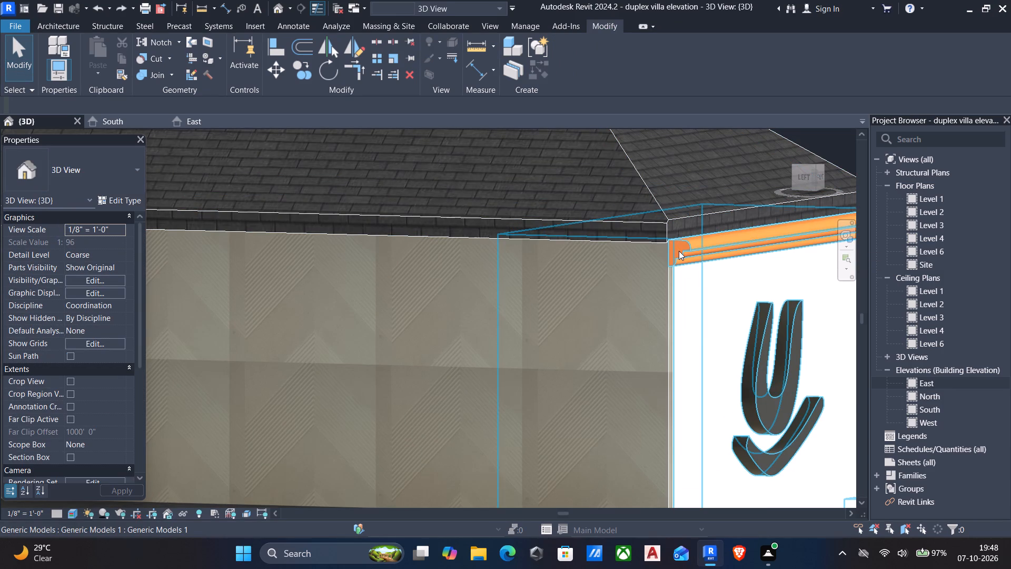
Open the tower's in-place model for editing and shorten the orange cornice from its left end to a depth of about 15' 8".
left_click(698, 249)
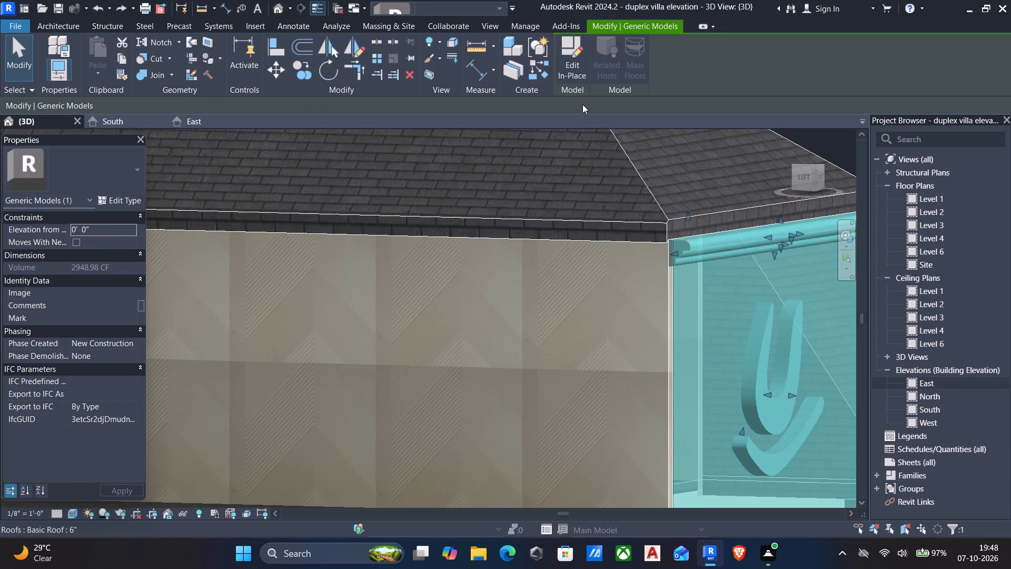
left_click(566, 74)
scroll(694, 258, "up", 4)
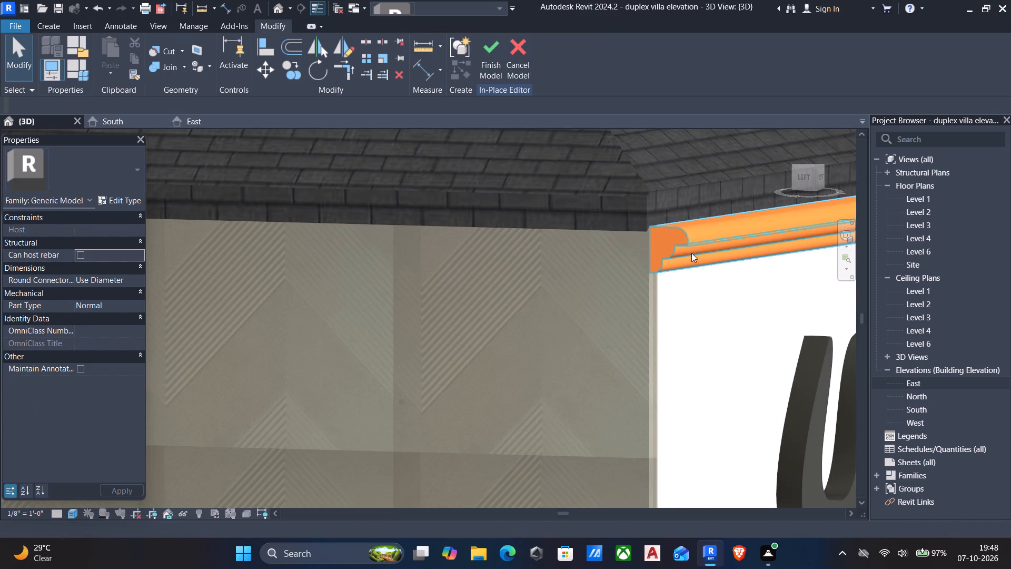
left_click(683, 242)
left_click_drag(663, 249, 684, 252)
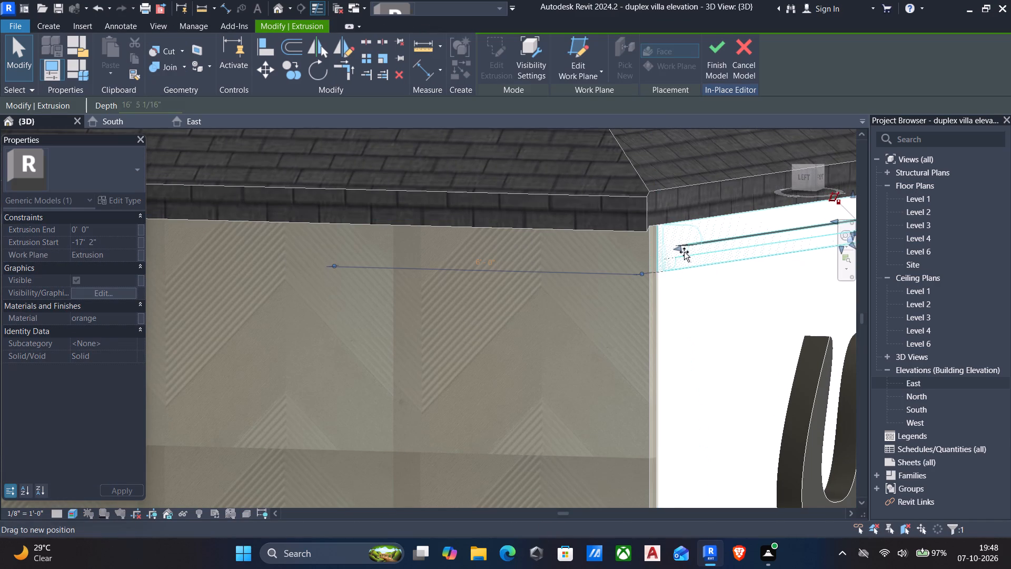
left_click_drag(684, 252, 699, 252)
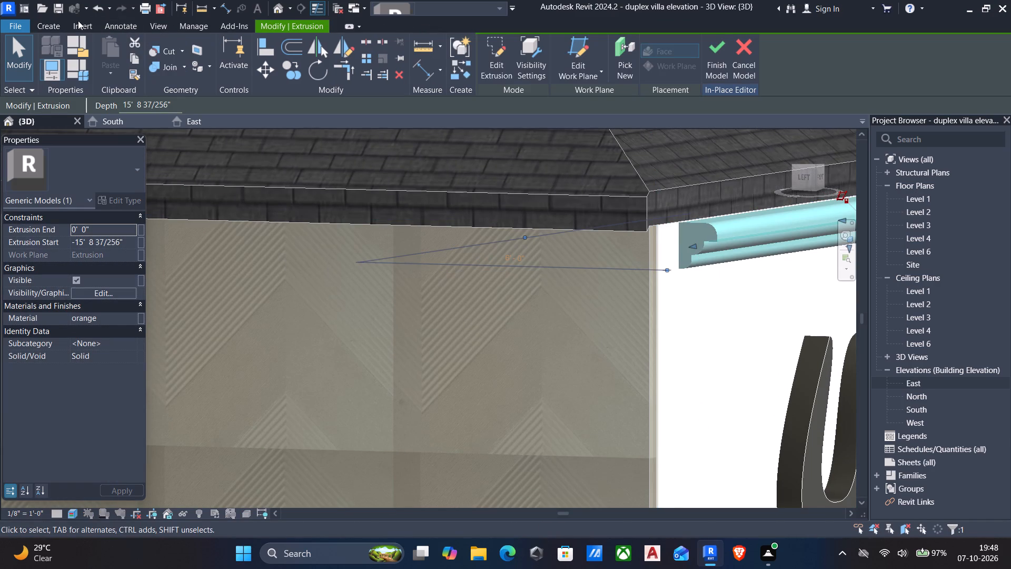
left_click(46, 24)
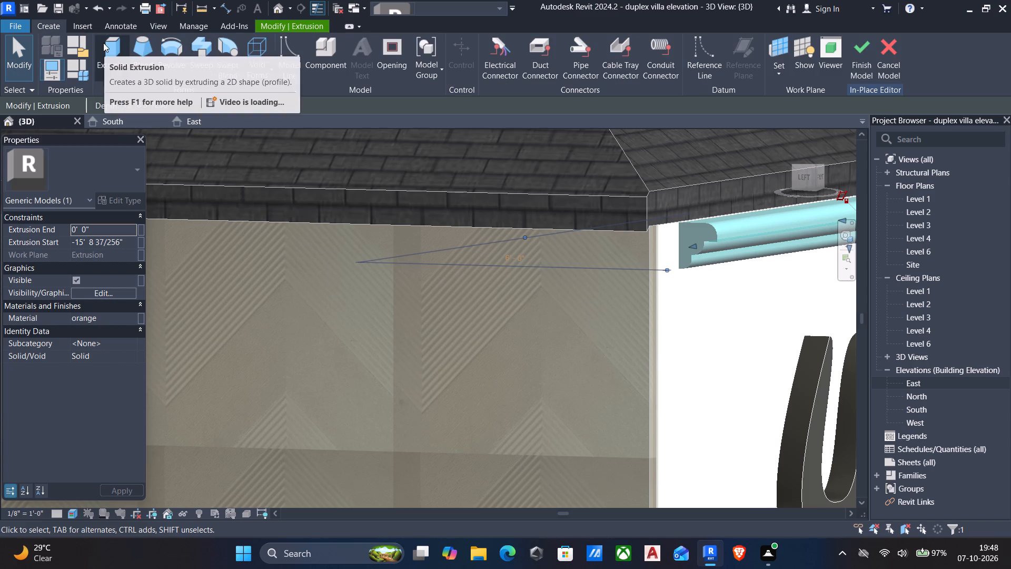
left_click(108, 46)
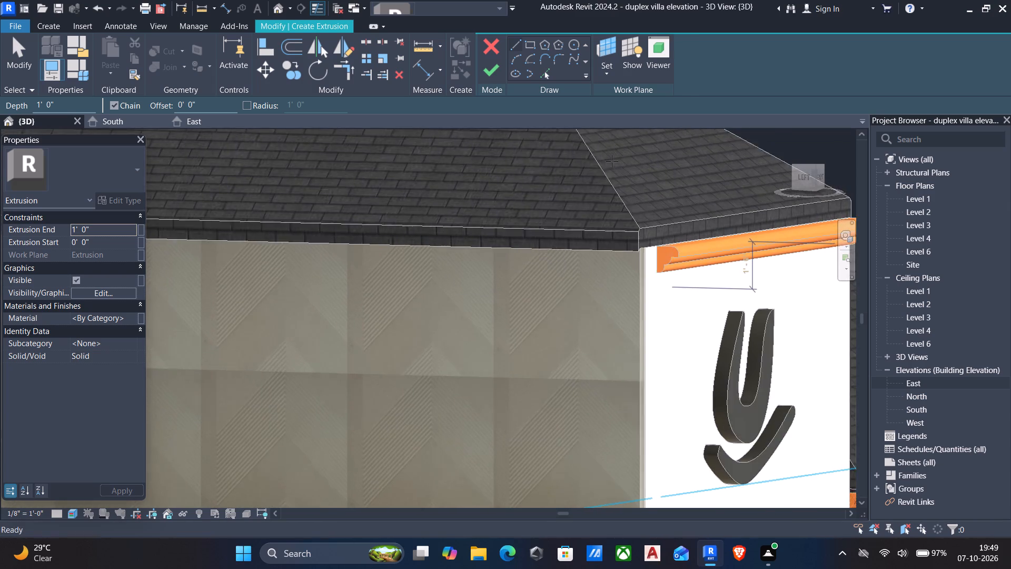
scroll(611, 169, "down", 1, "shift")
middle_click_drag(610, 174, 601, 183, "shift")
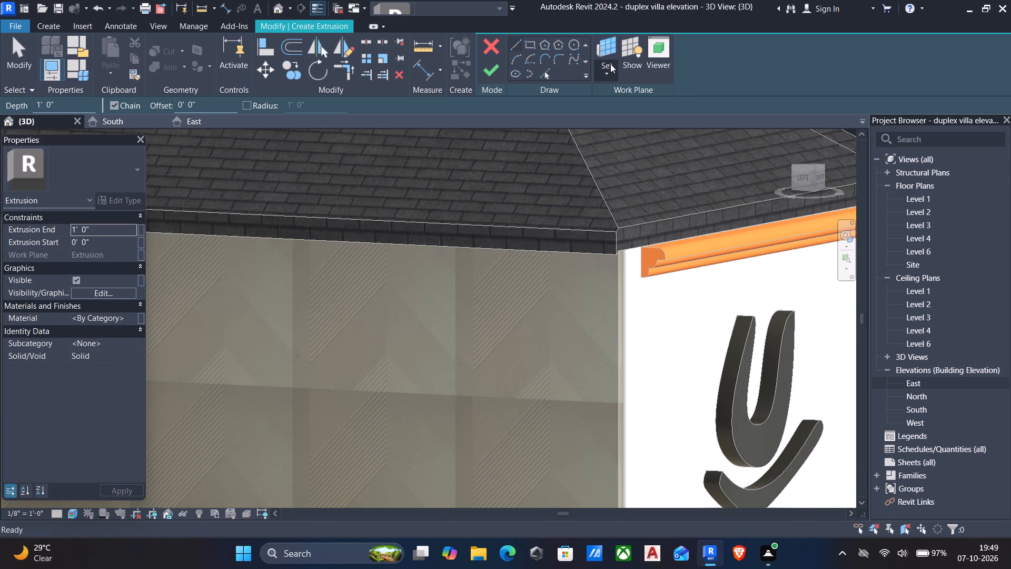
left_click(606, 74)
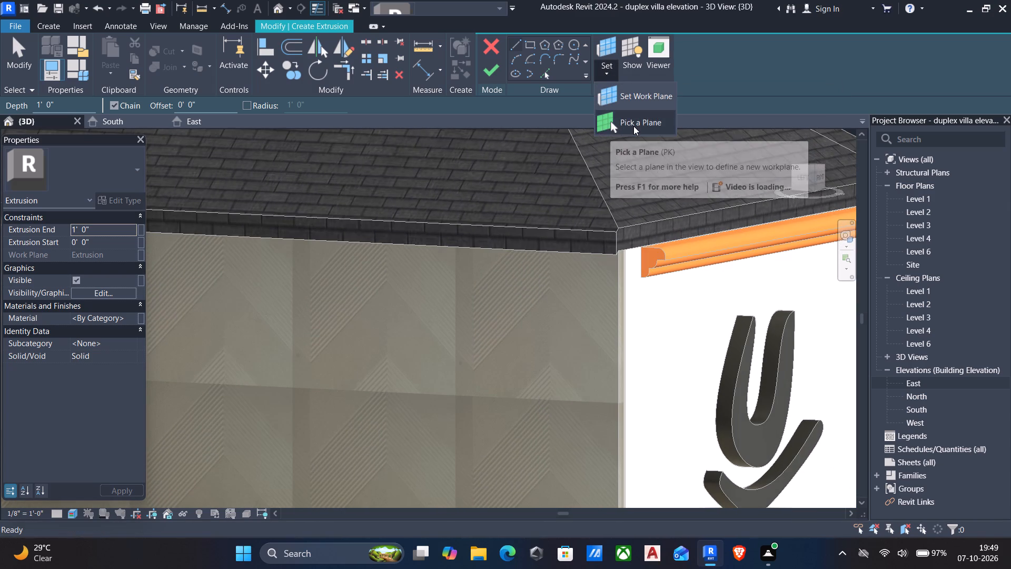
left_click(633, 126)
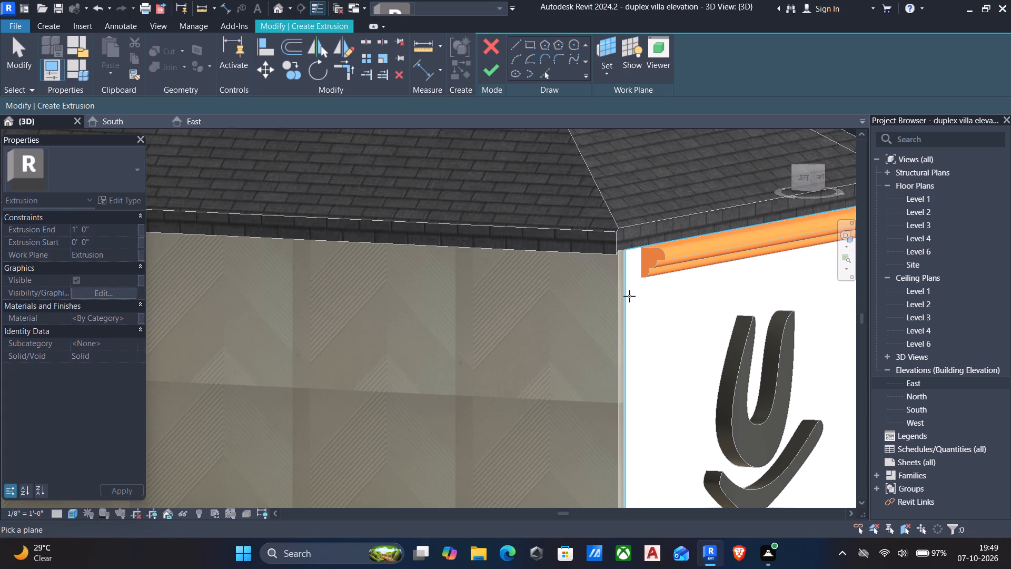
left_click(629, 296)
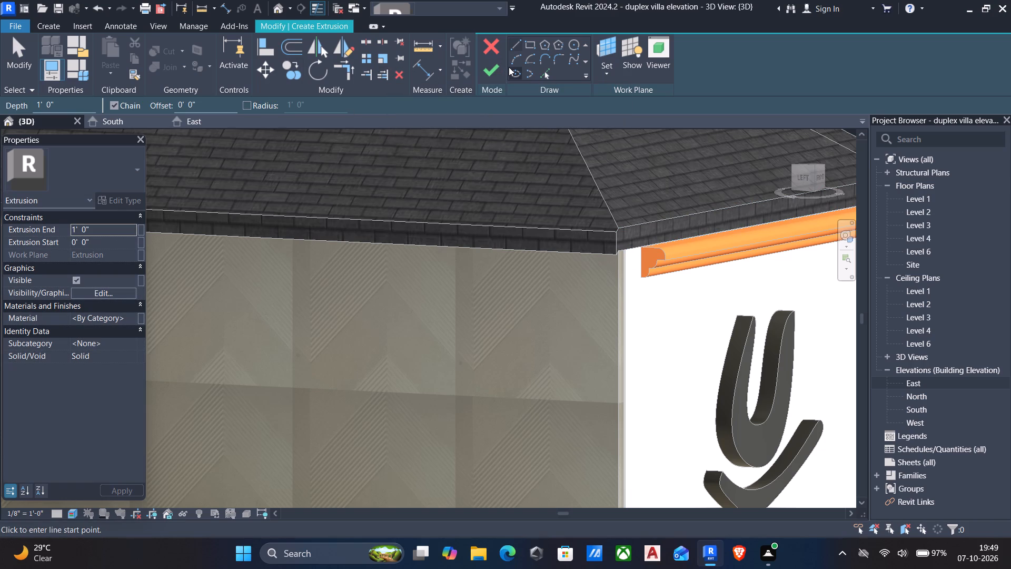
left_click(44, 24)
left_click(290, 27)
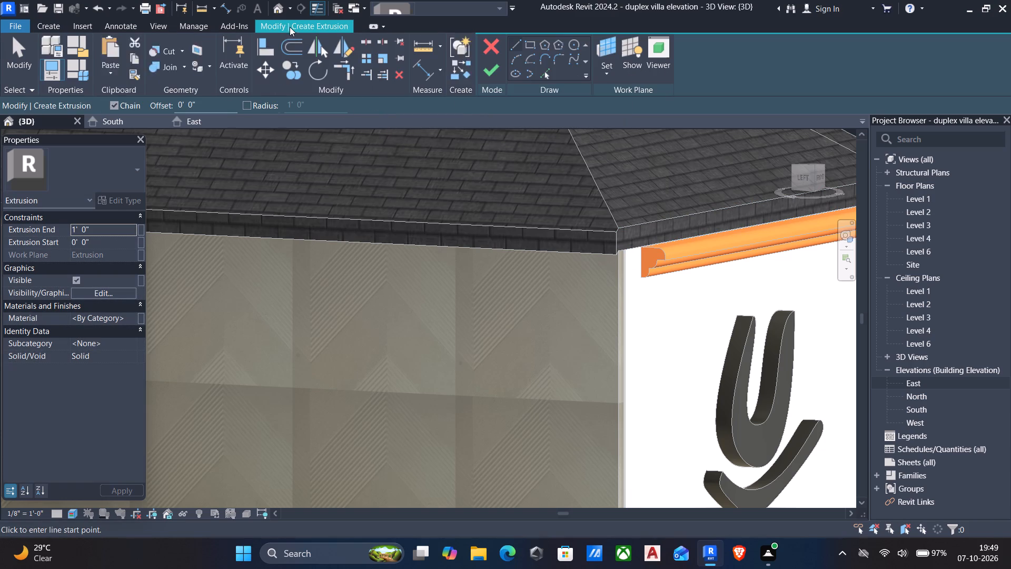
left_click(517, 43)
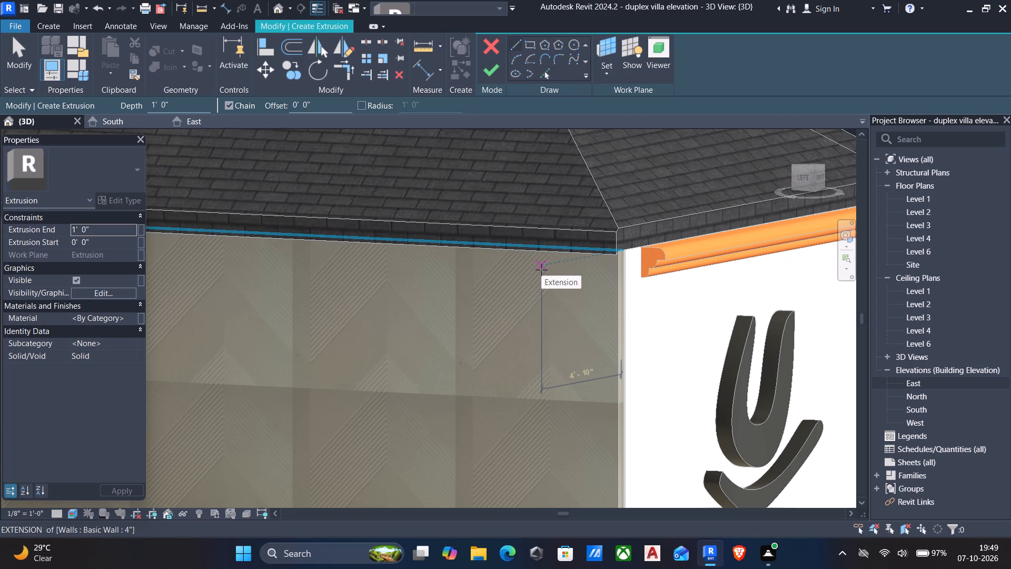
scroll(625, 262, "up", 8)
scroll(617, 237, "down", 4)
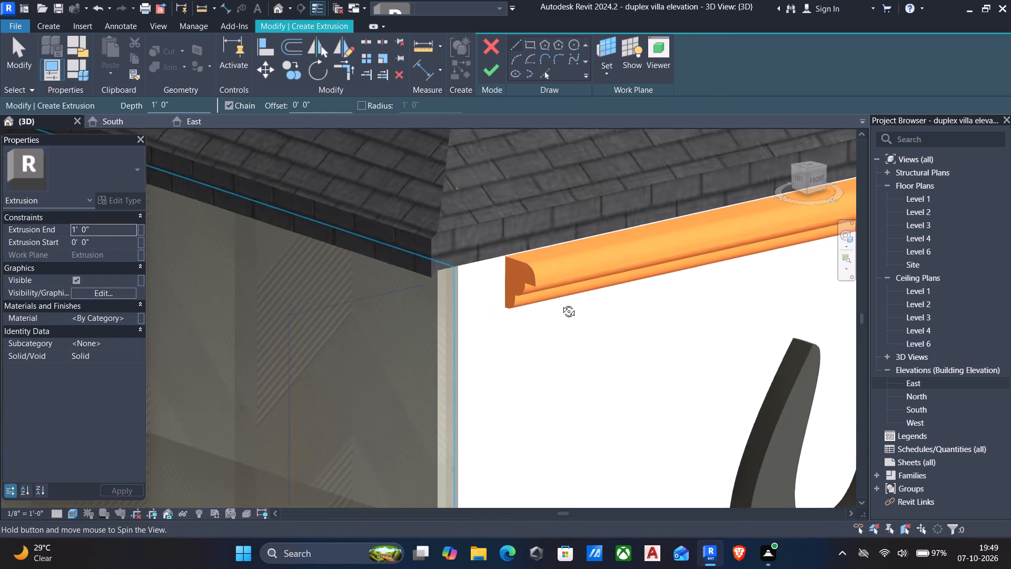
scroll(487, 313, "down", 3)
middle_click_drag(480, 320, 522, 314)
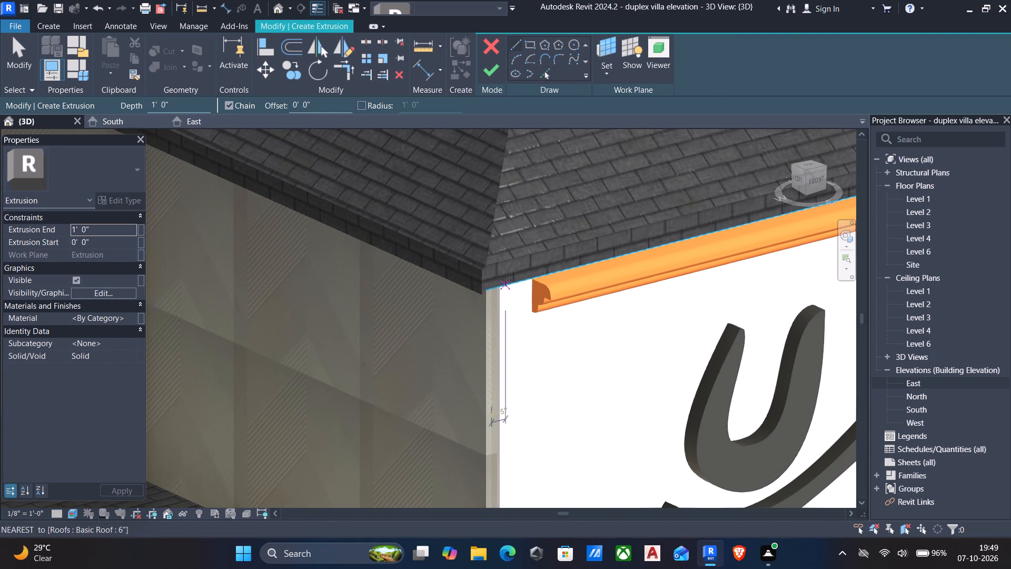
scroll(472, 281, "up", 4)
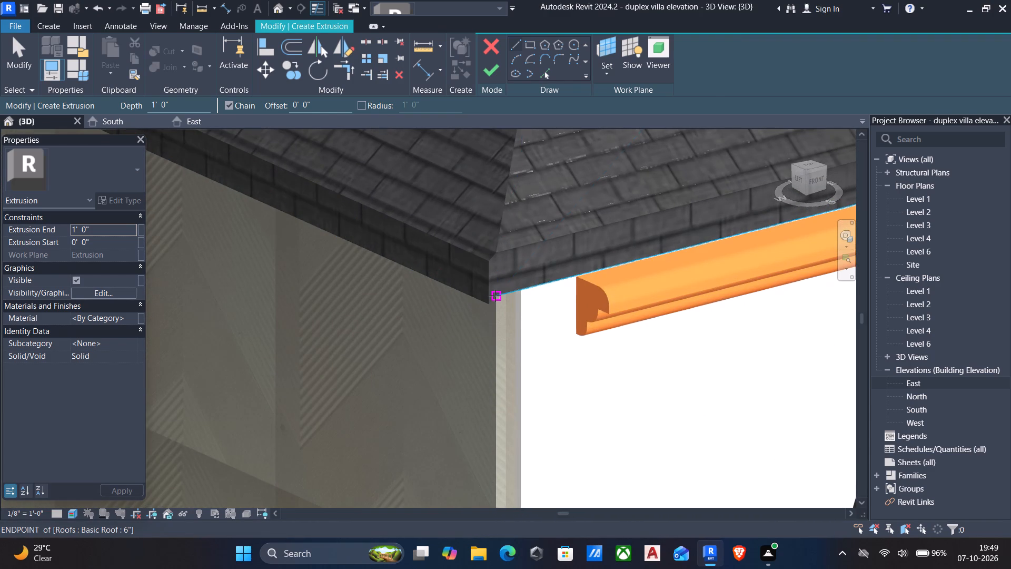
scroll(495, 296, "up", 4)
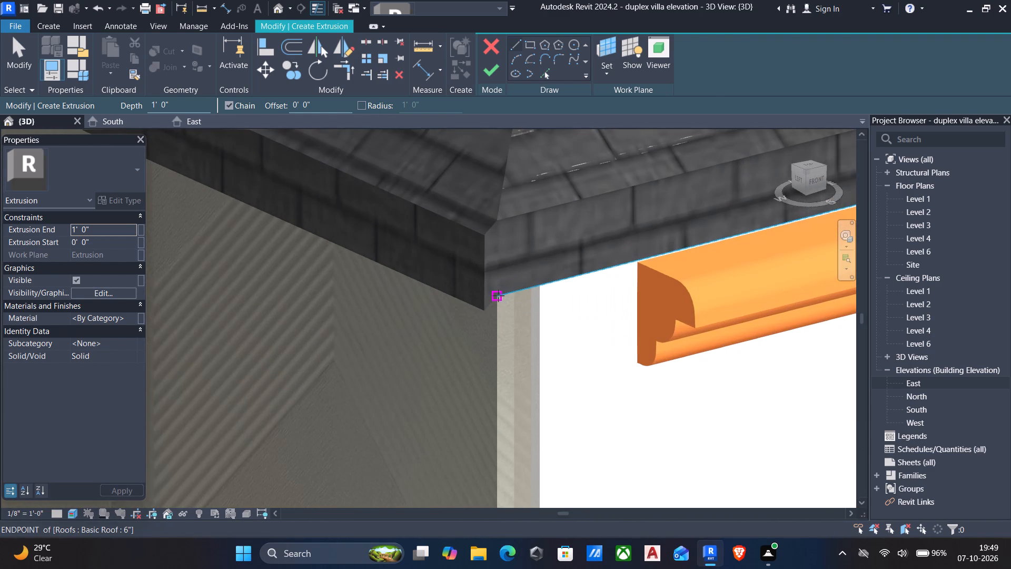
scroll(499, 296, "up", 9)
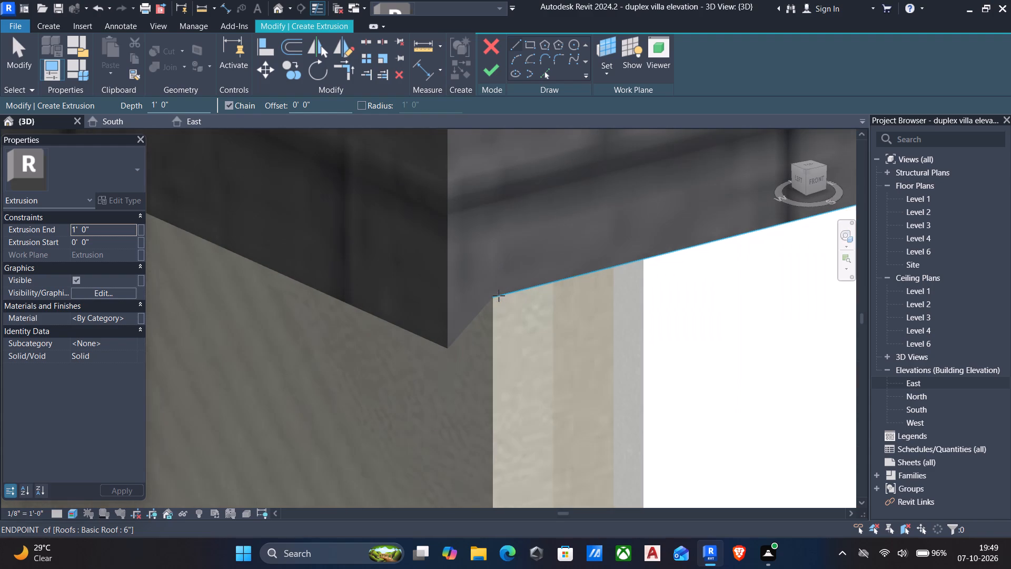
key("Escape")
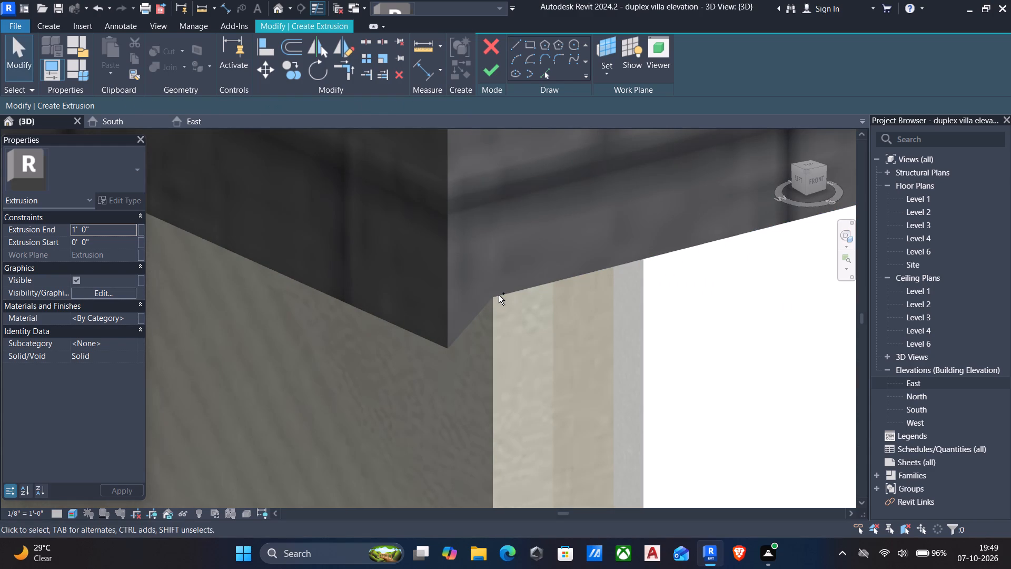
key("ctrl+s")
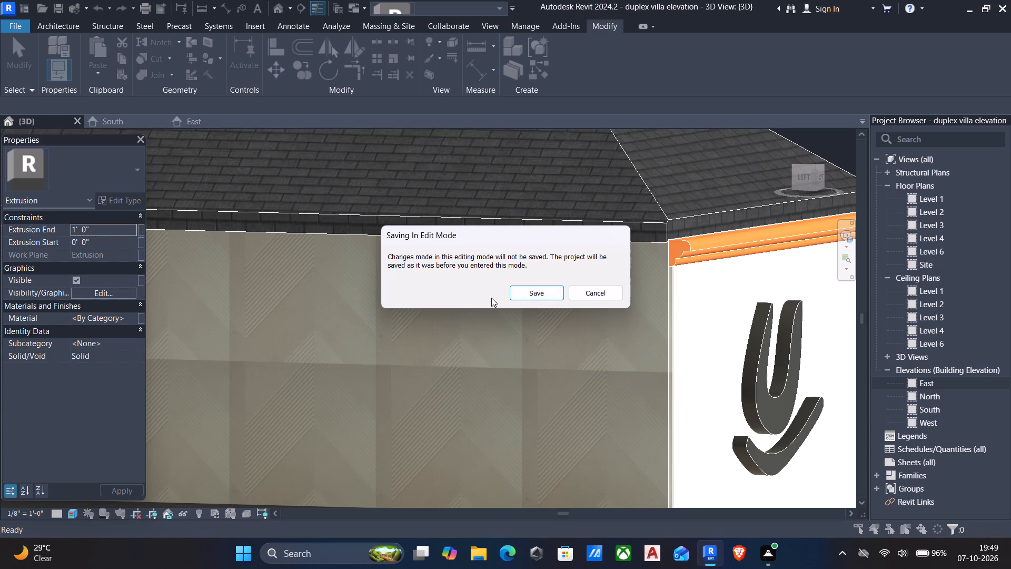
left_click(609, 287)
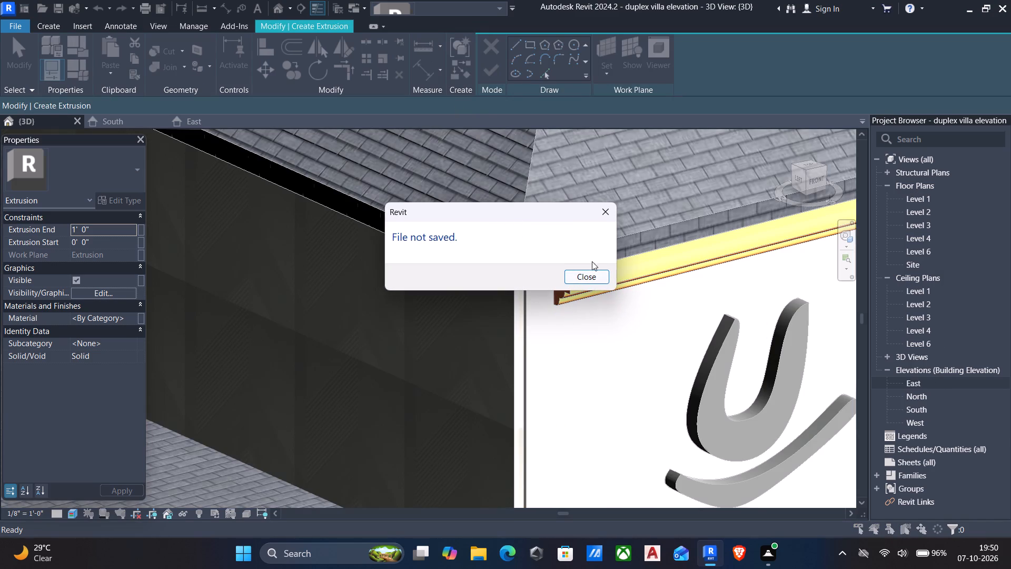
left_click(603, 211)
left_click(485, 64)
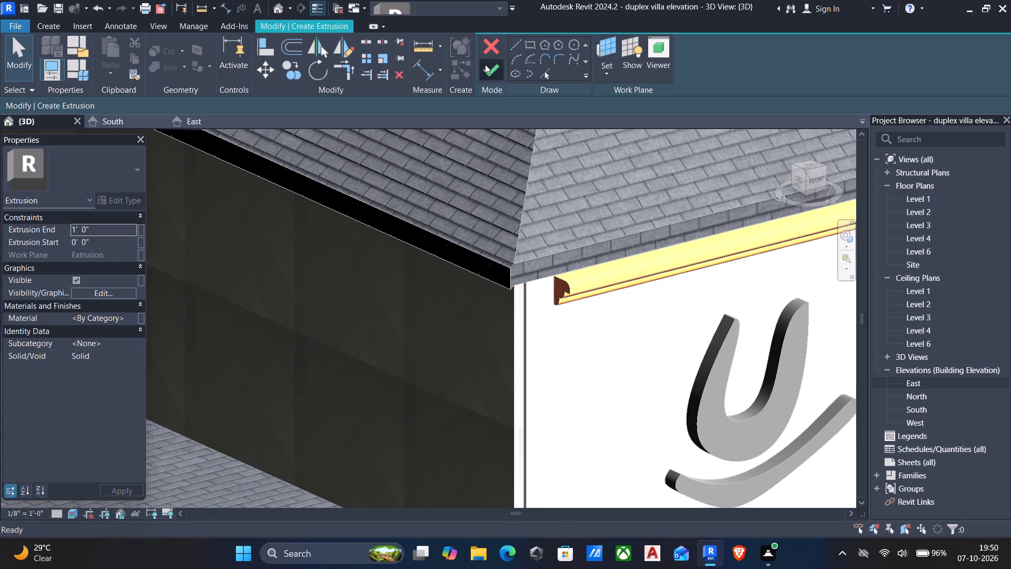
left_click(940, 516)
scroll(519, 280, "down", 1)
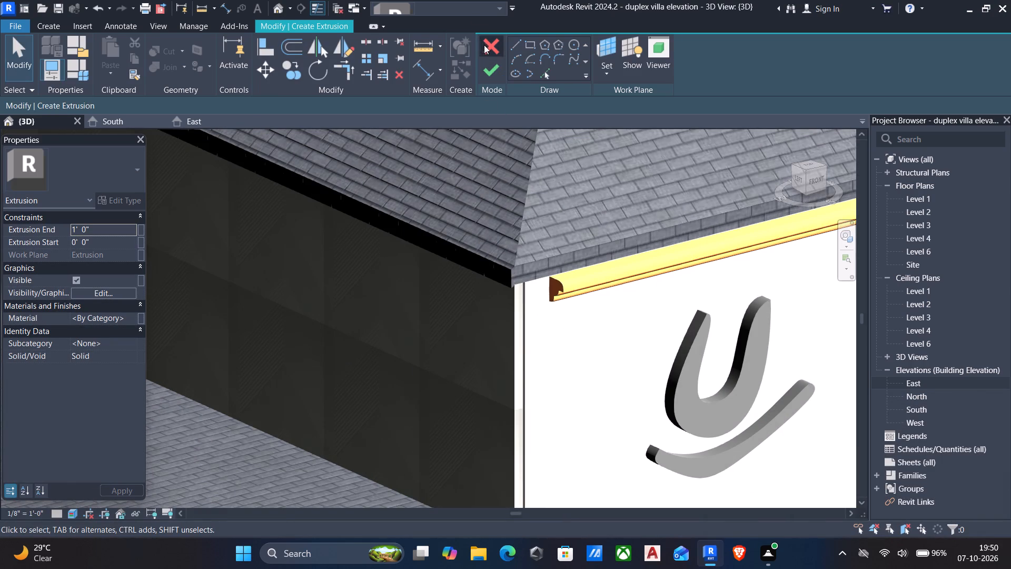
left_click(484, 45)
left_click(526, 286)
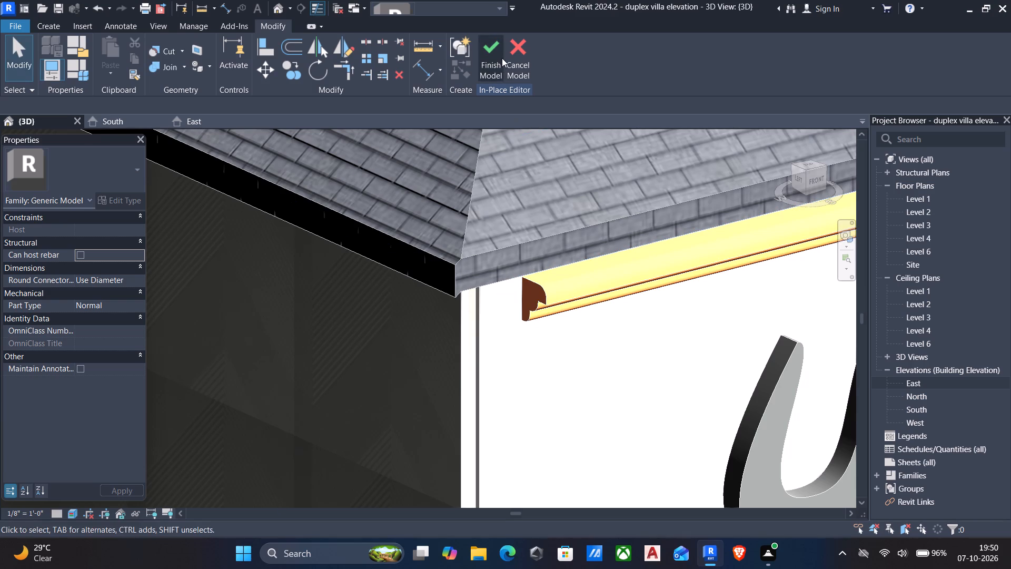
Finish the in-place model with the shortened tower cornice and save the project.
left_click(482, 45)
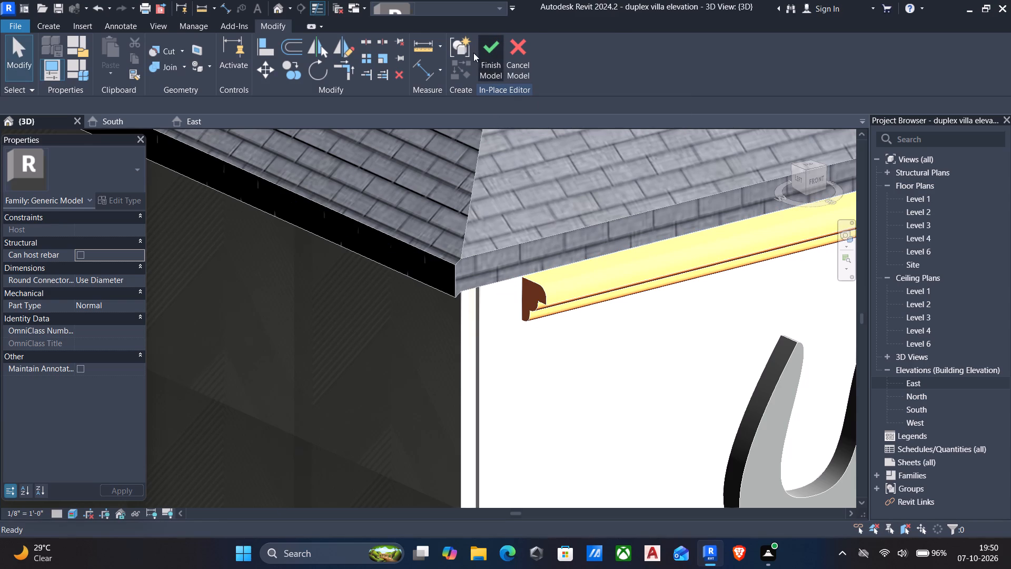
scroll(577, 277, "down", 12)
middle_click_drag(593, 369, 601, 279)
scroll(592, 298, "down", 4)
scroll(574, 302, "up", 2)
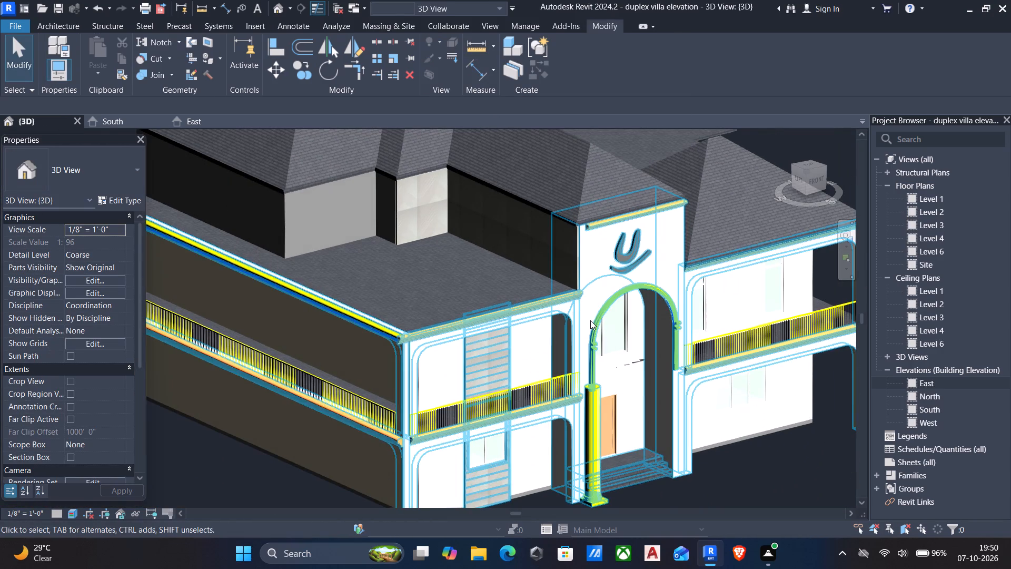
scroll(590, 321, "down", 2)
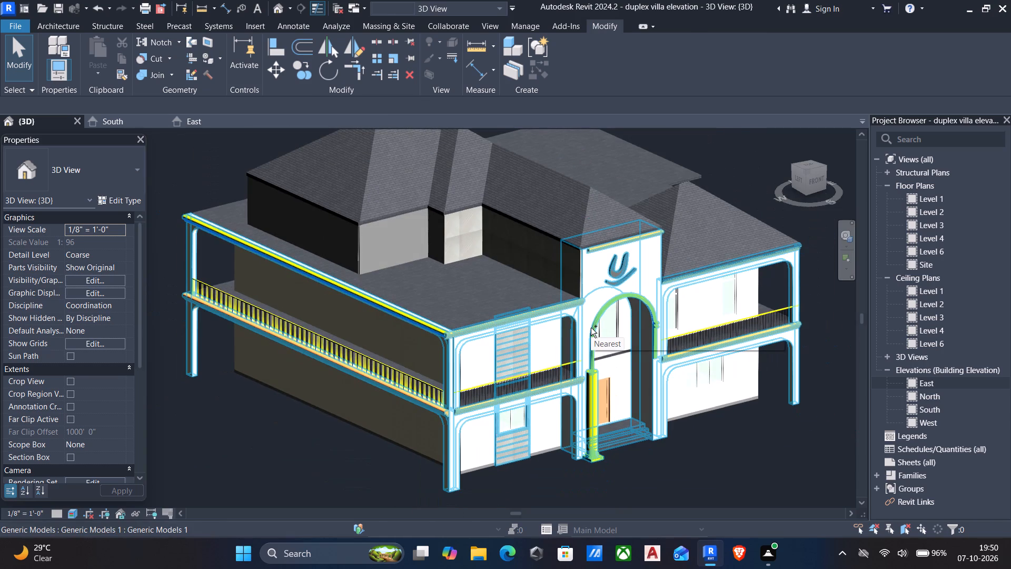
key("ctrl+s")
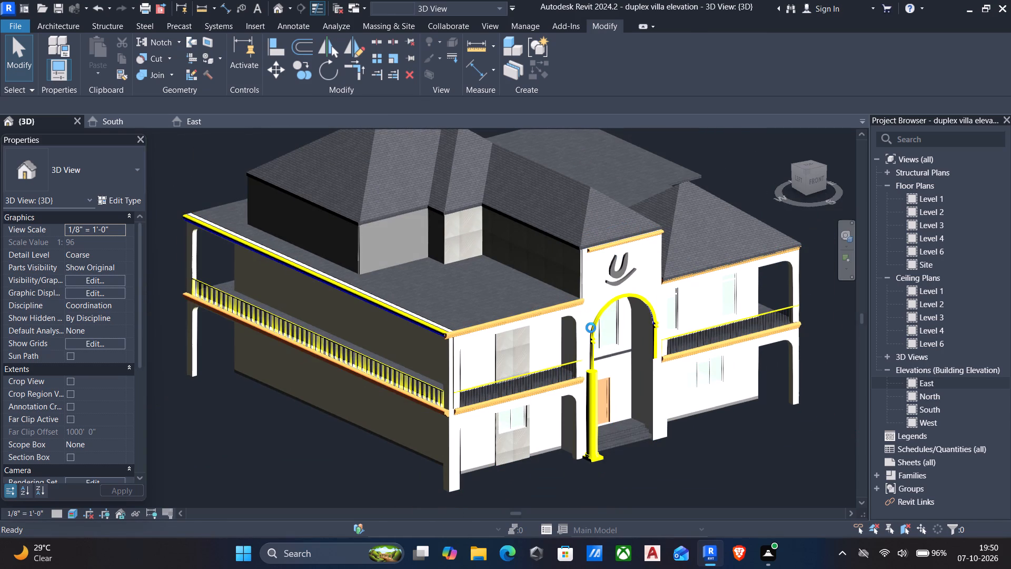
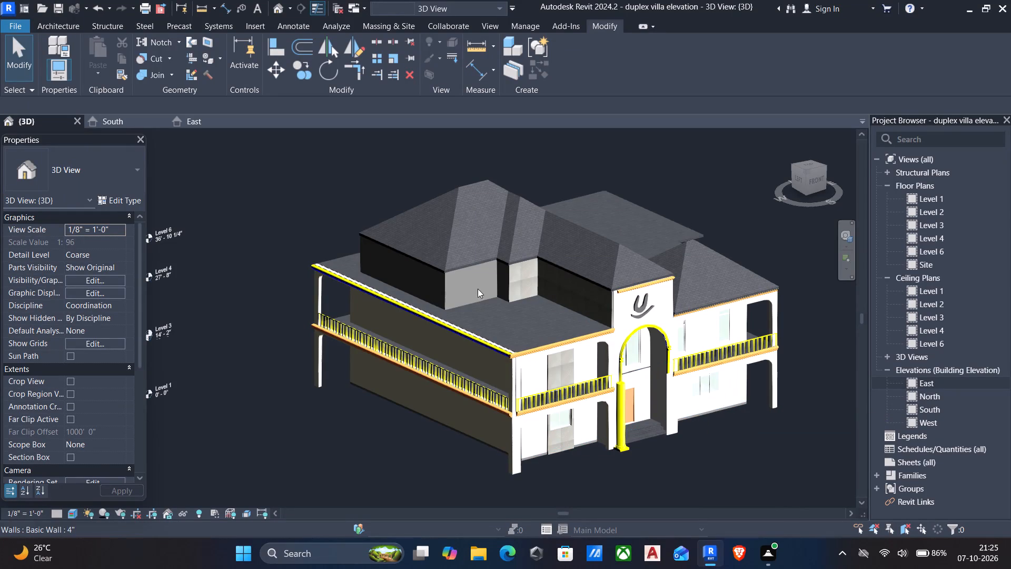
Duplicate the upper Level 6 hipped roof's type as 6" 2, so that roof uses its own type.
scroll(572, 346, "down", 3)
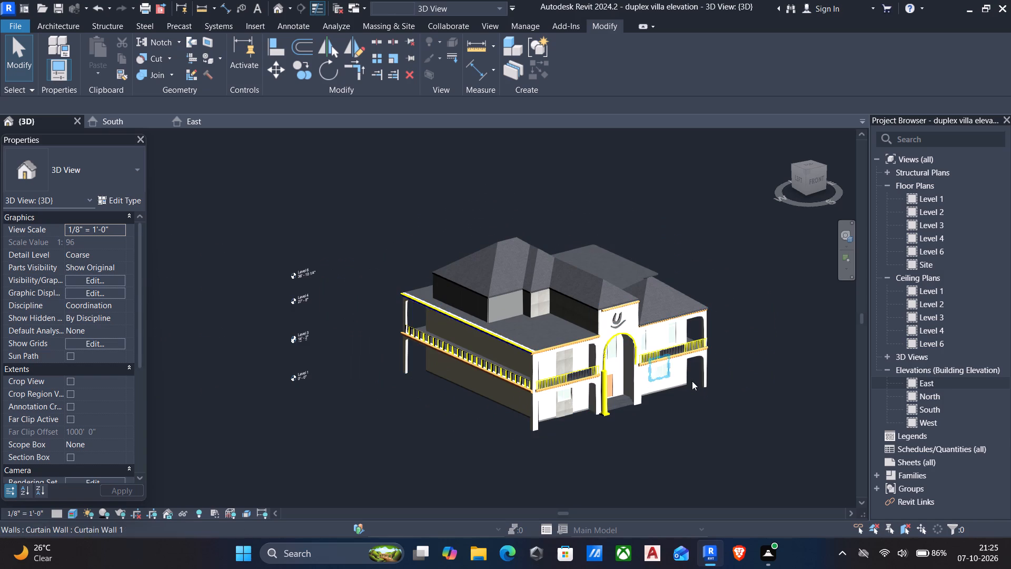
scroll(692, 382, "up", 4)
middle_click_drag(689, 408, 563, 358, "shift")
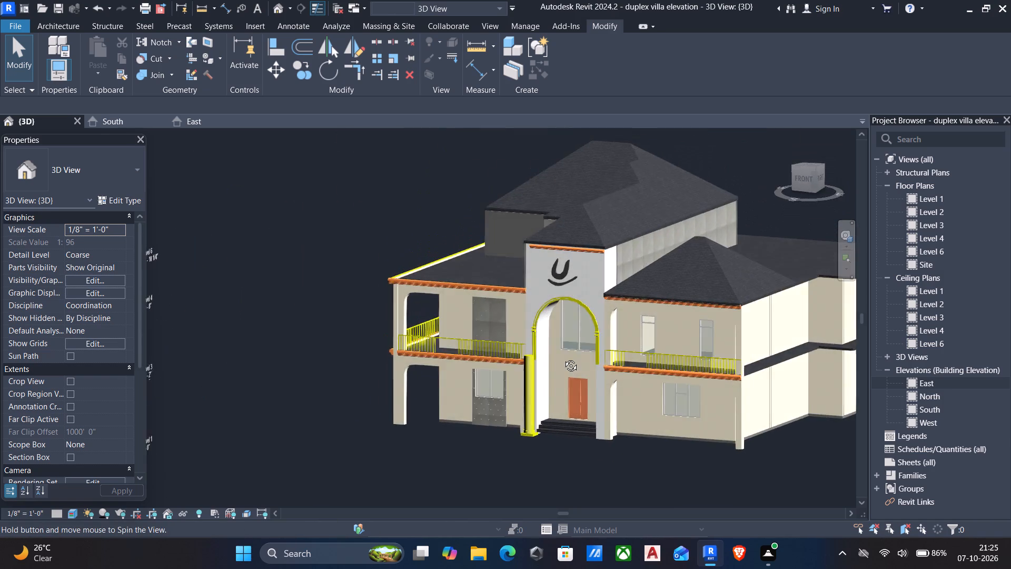
middle_click_drag(563, 358, 627, 335, "shift")
scroll(538, 217, "up", 1)
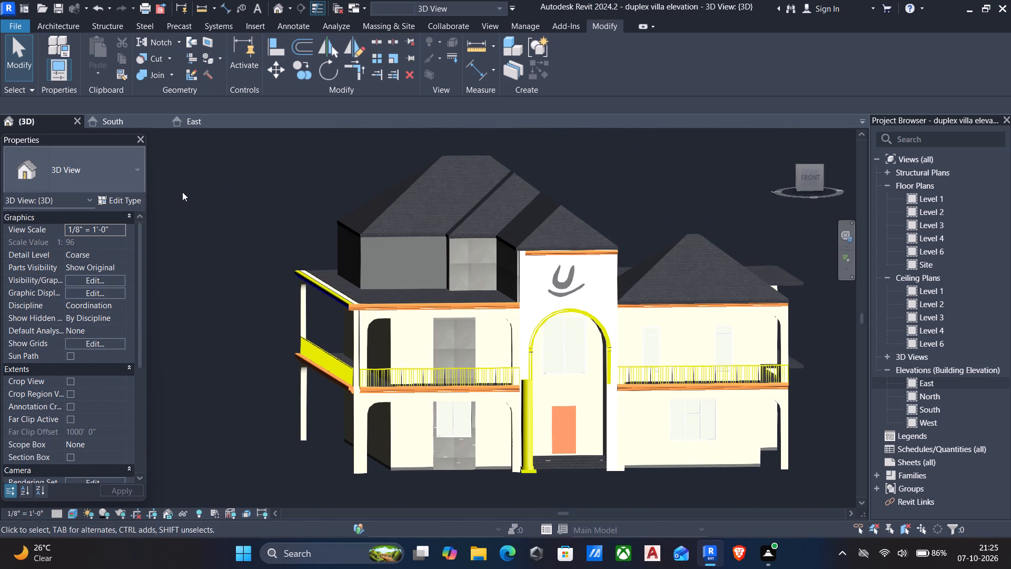
left_click(478, 151)
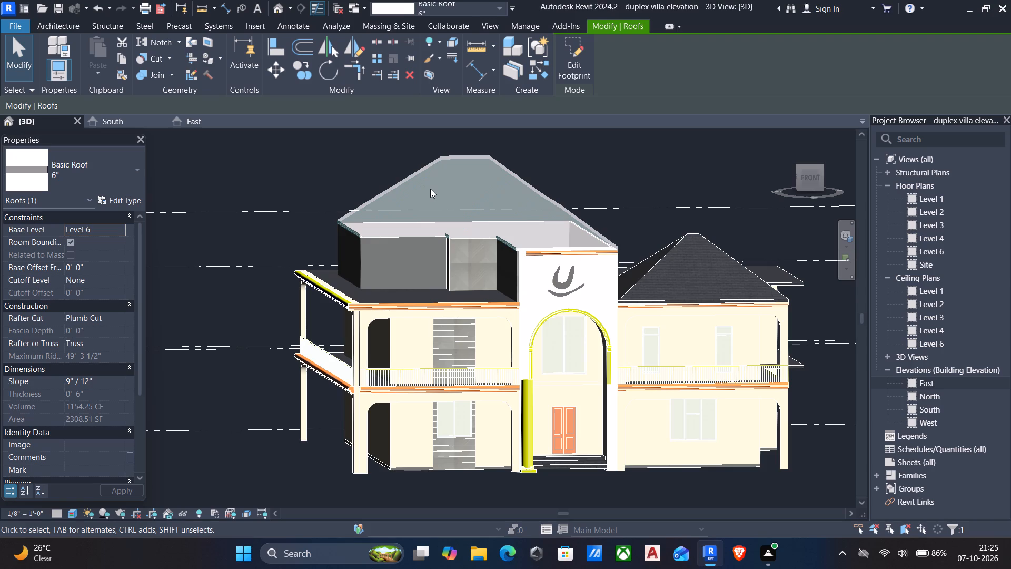
scroll(464, 240, "down", 4)
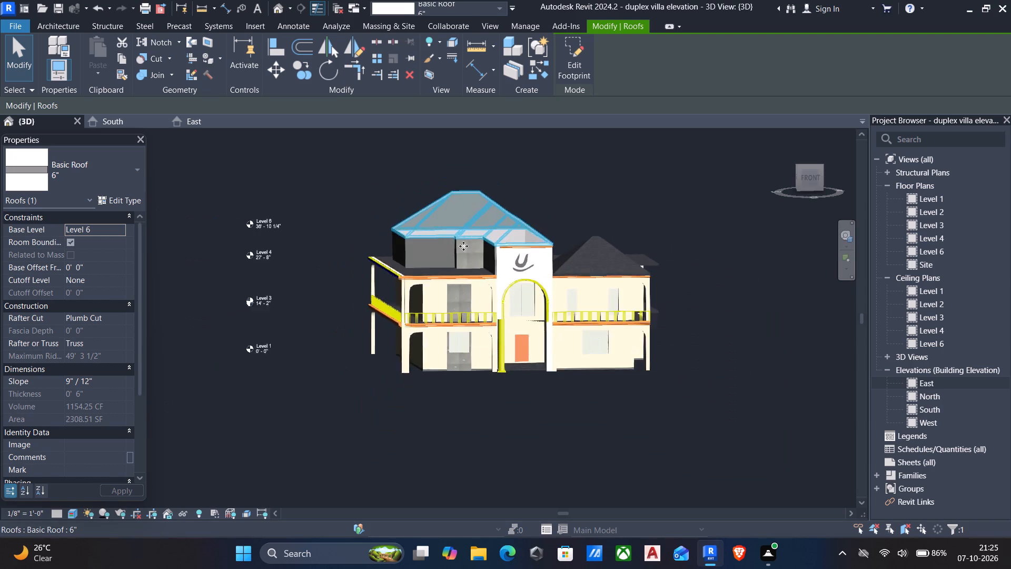
middle_click_drag(462, 249, 326, 371, "shift")
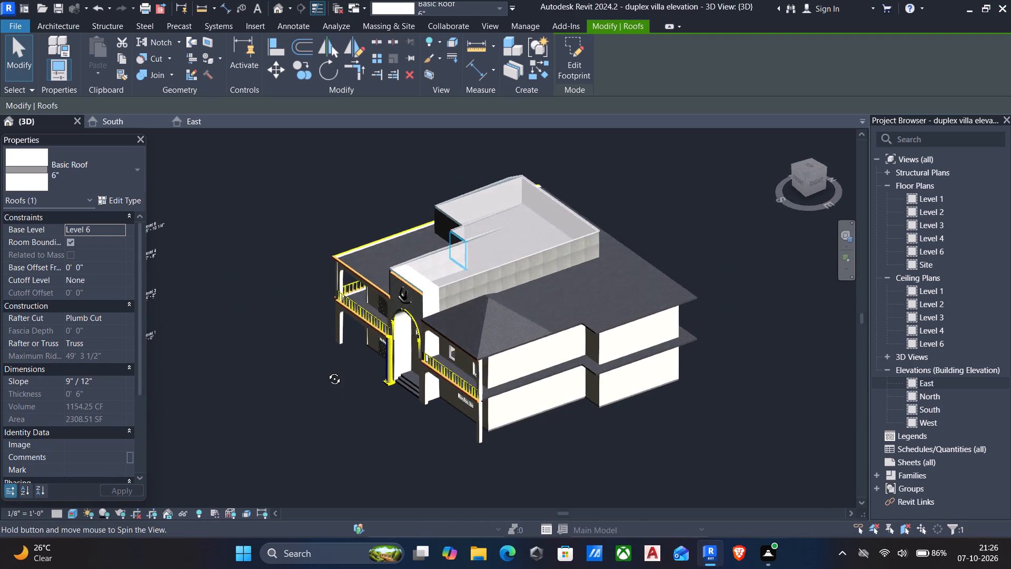
middle_click_drag(326, 371, 283, 315, "shift")
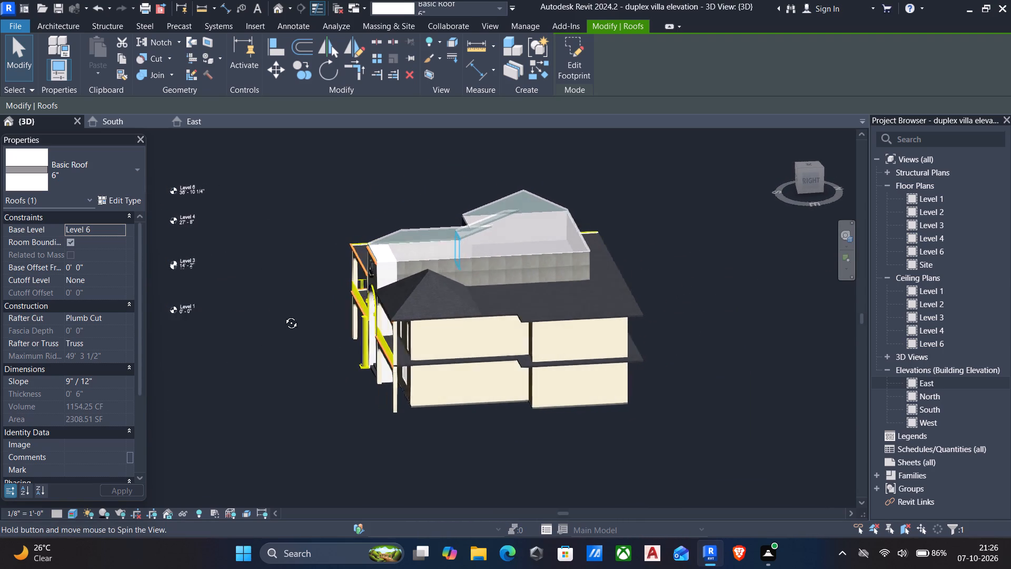
middle_click_drag(283, 315, 483, 323, "shift")
left_click_drag(431, 324, 483, 323, "shift")
scroll(462, 307, "up", 4)
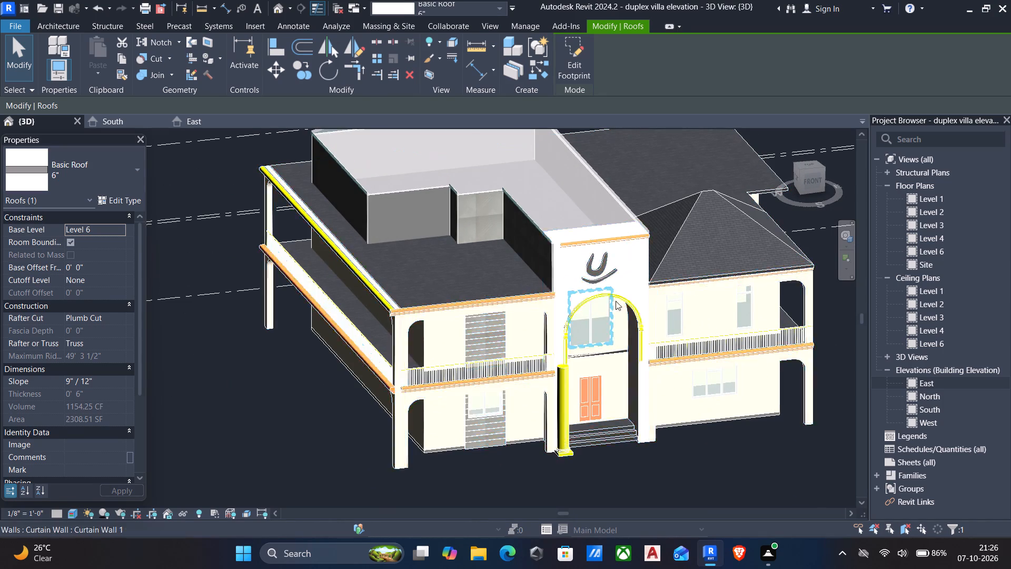
left_click(117, 202)
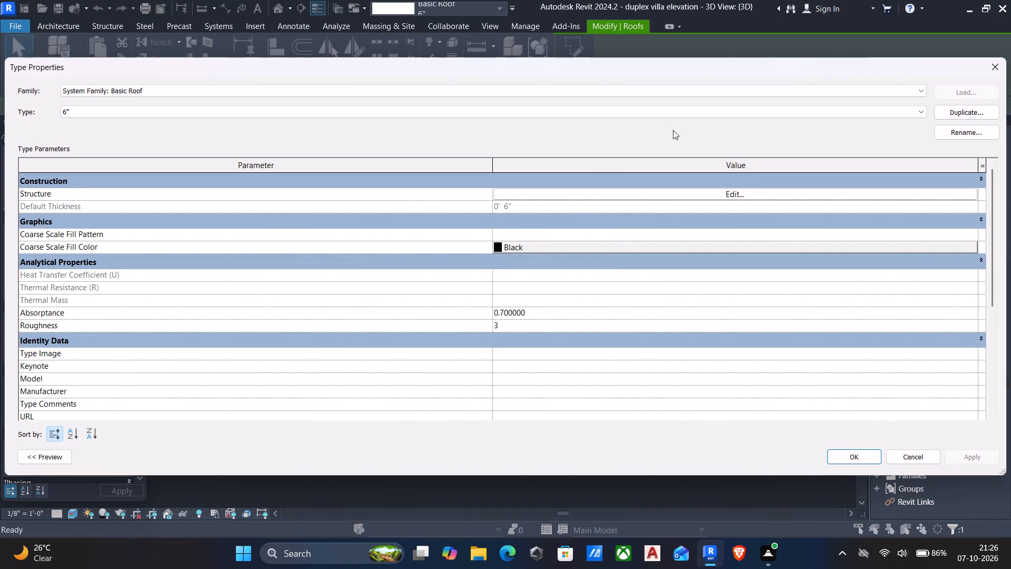
left_click(965, 112)
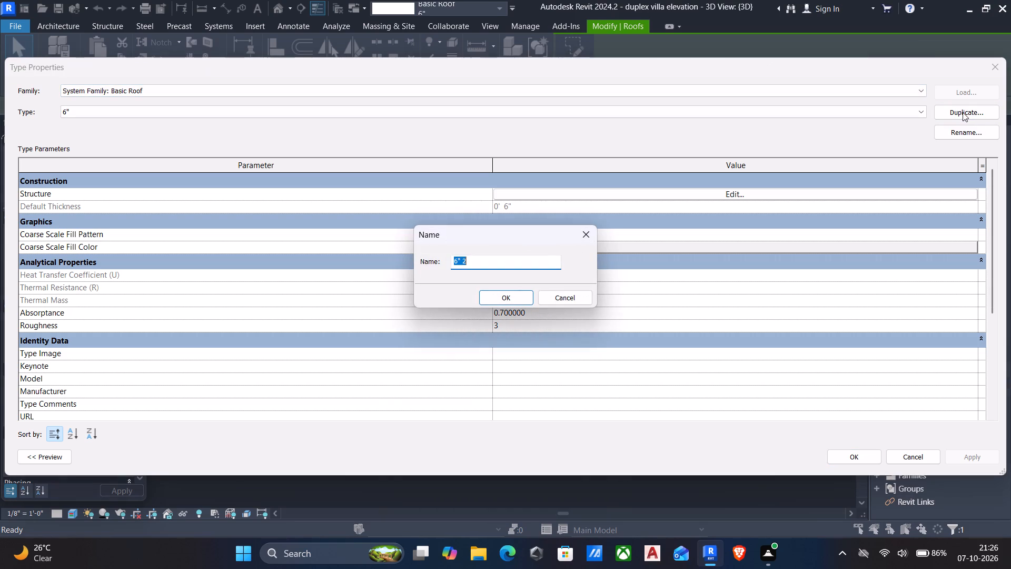
left_click(513, 298)
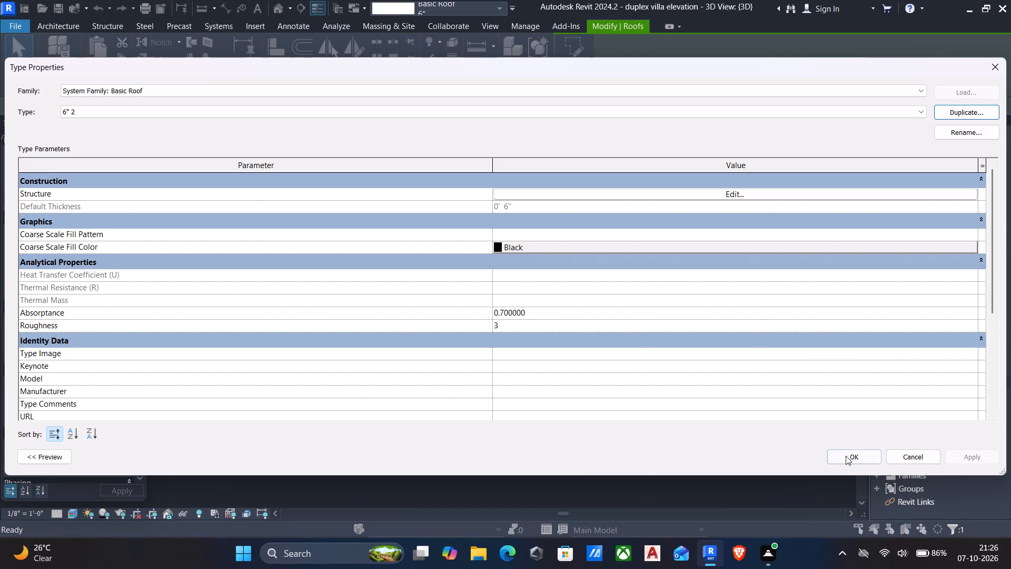
left_click(847, 456)
scroll(420, 253, "down", 3)
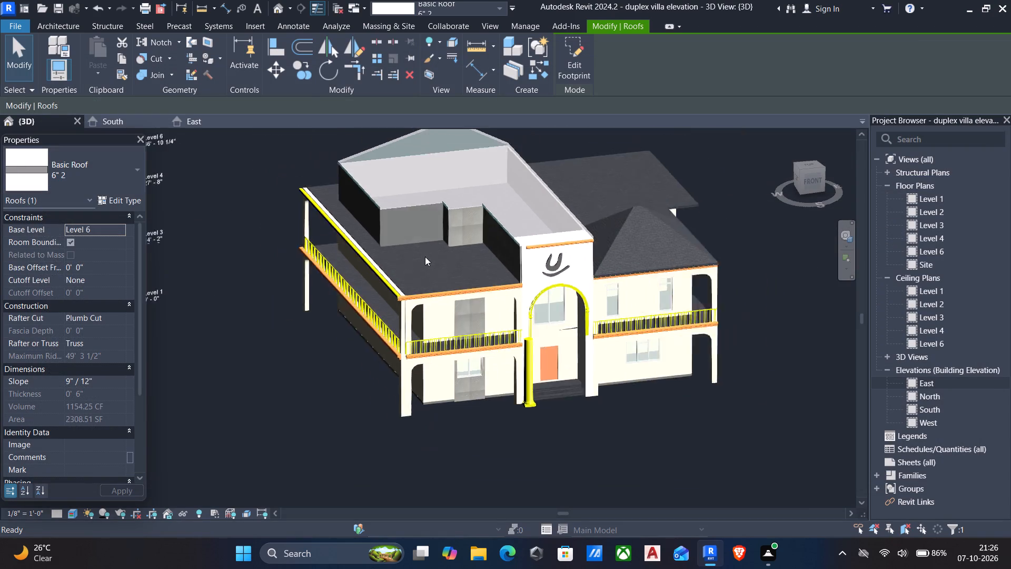
key("Escape")
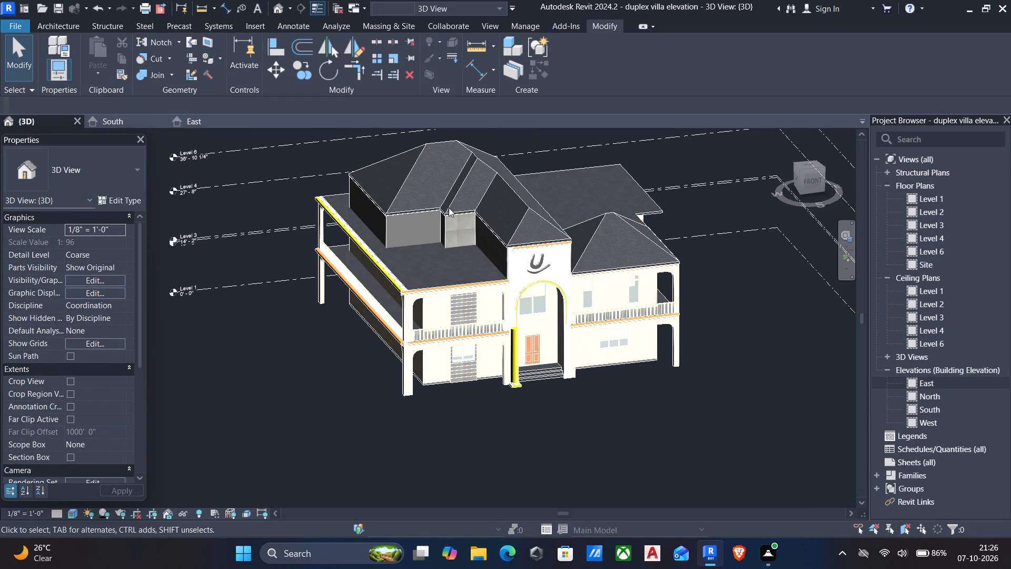
left_click(412, 178)
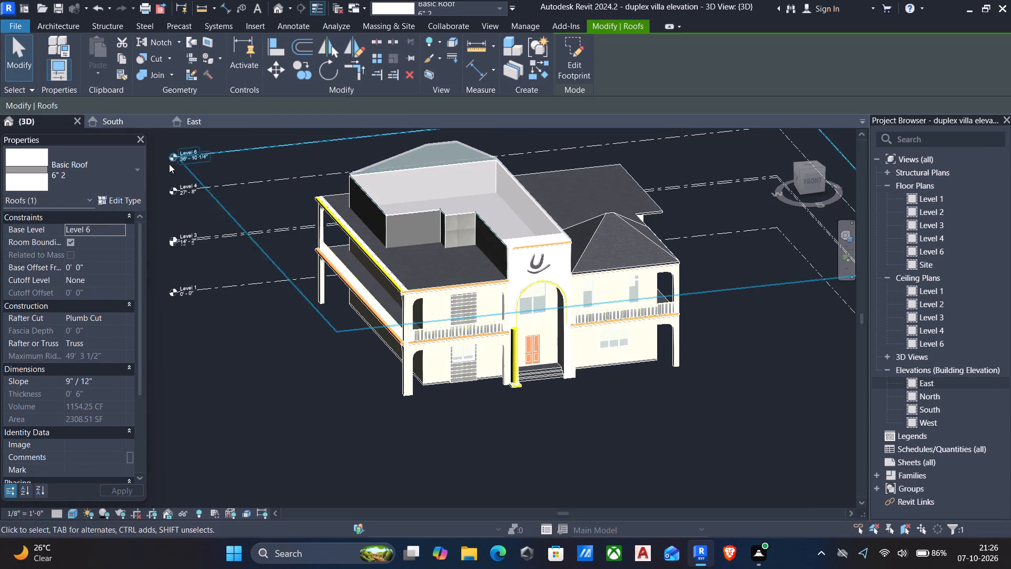
key("Escape")
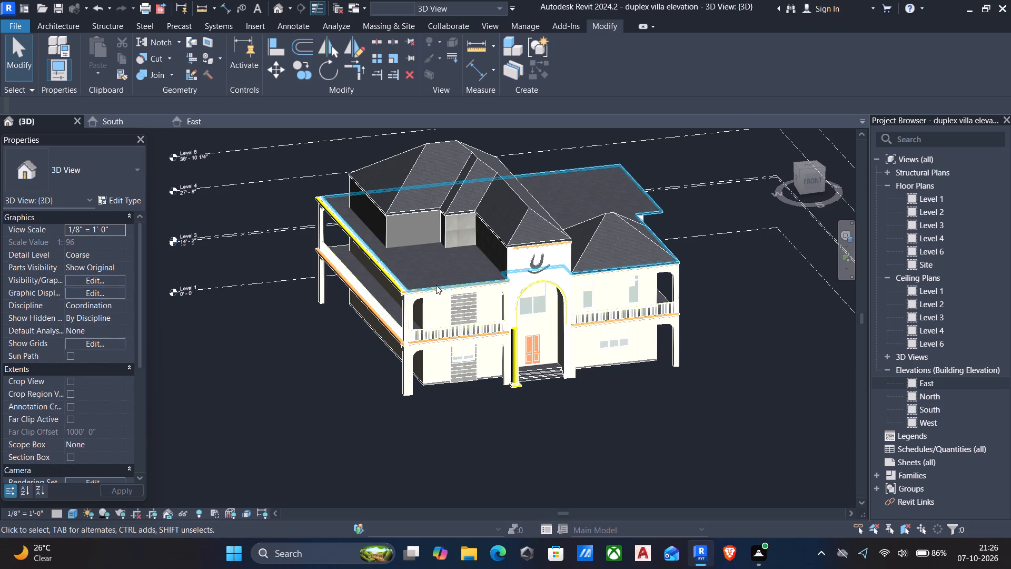
Set the structure layer material of the flat Level 4 roof's 6" type to warm colour.
left_click(436, 285)
key("Escape")
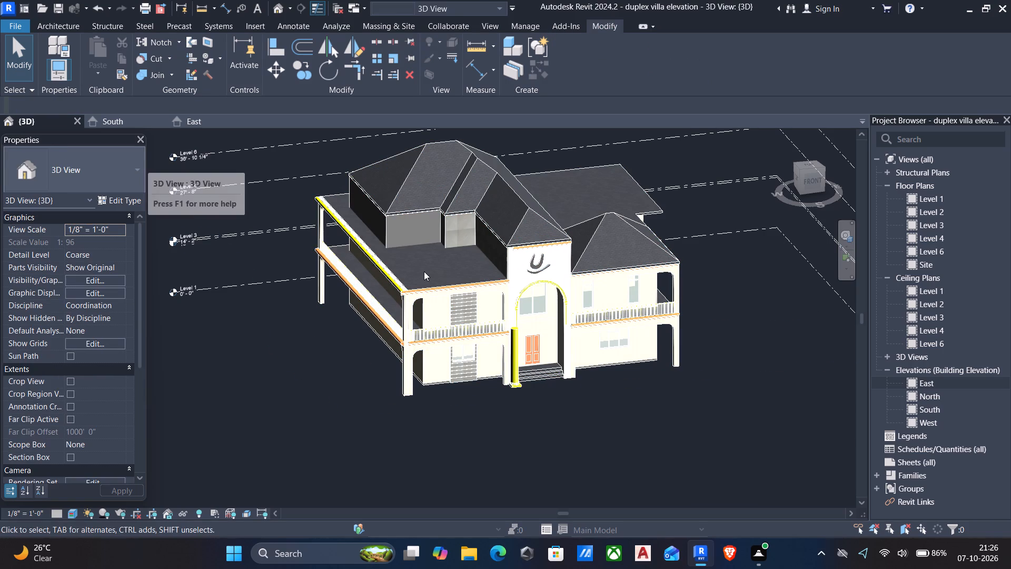
left_click(429, 282)
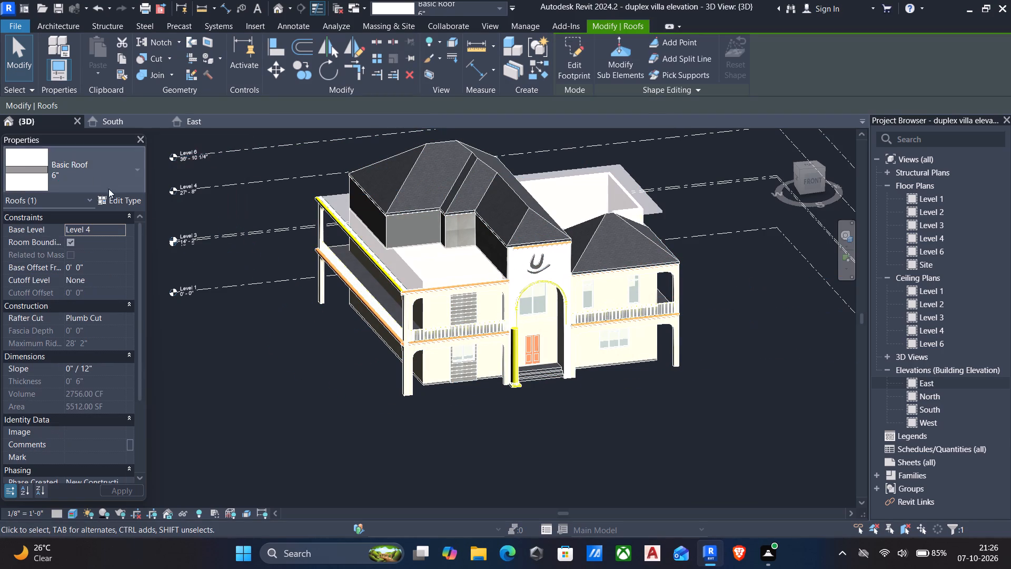
left_click(118, 195)
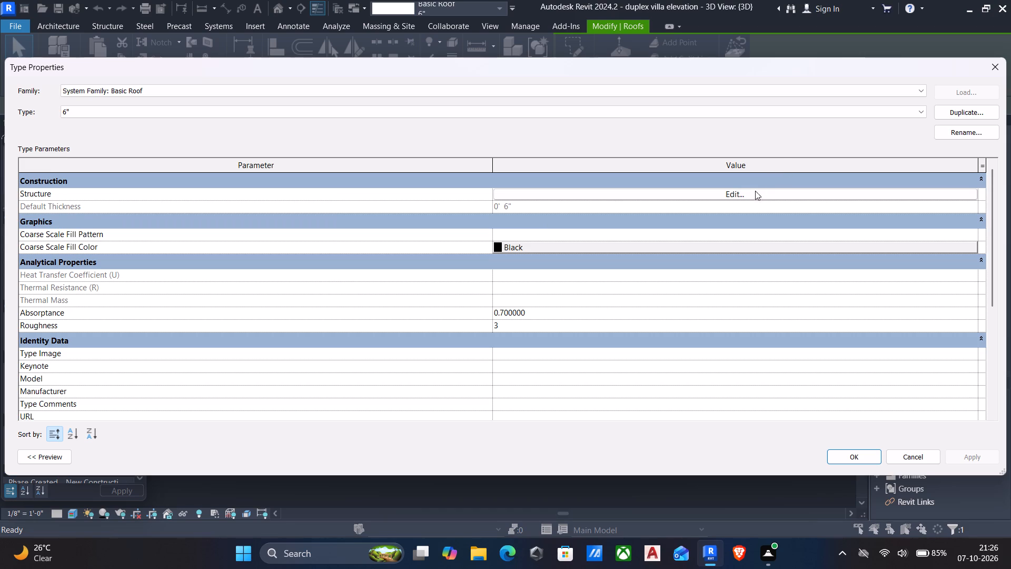
left_click(727, 194)
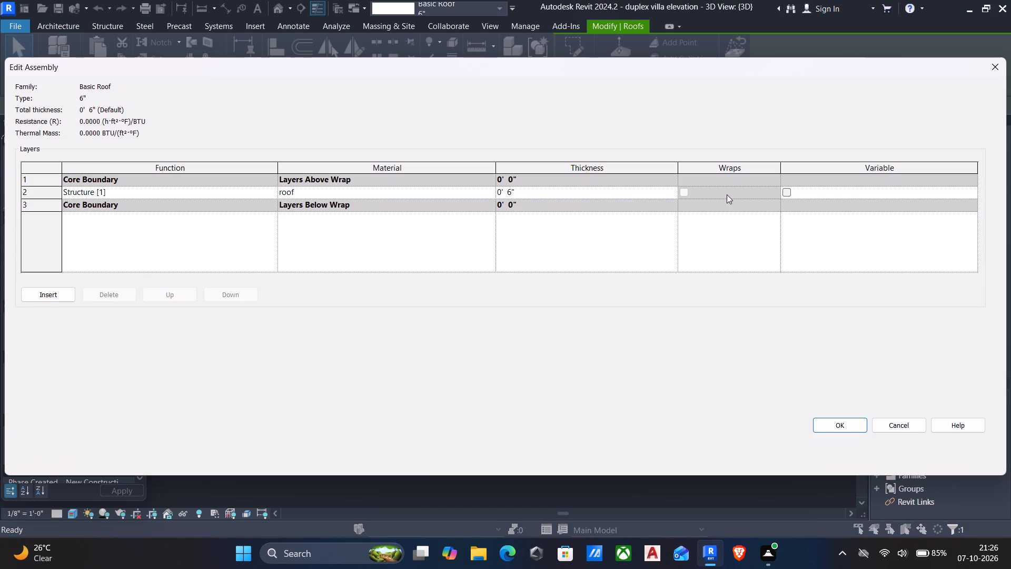
left_click(490, 191)
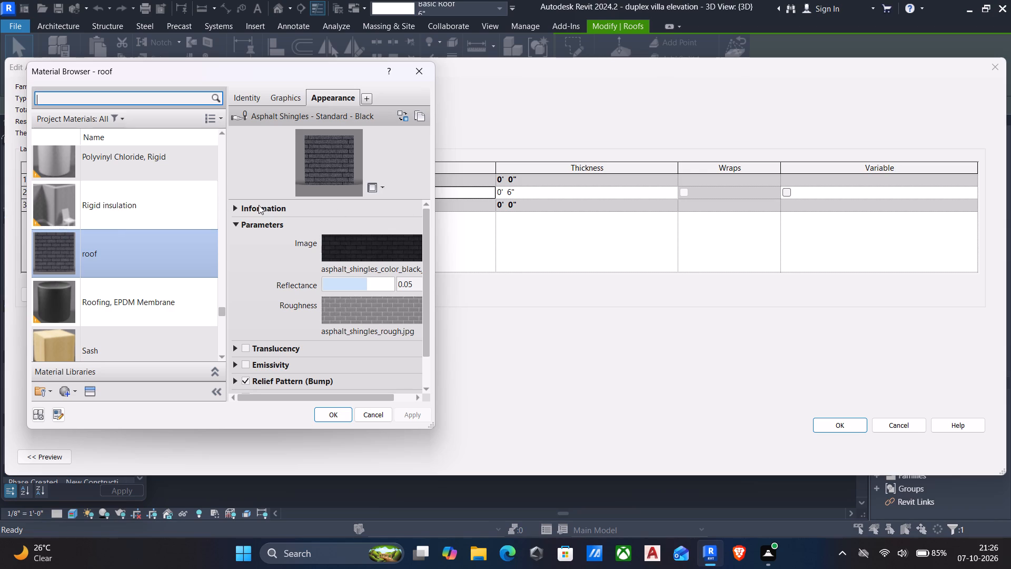
scroll(126, 257, "down", 8)
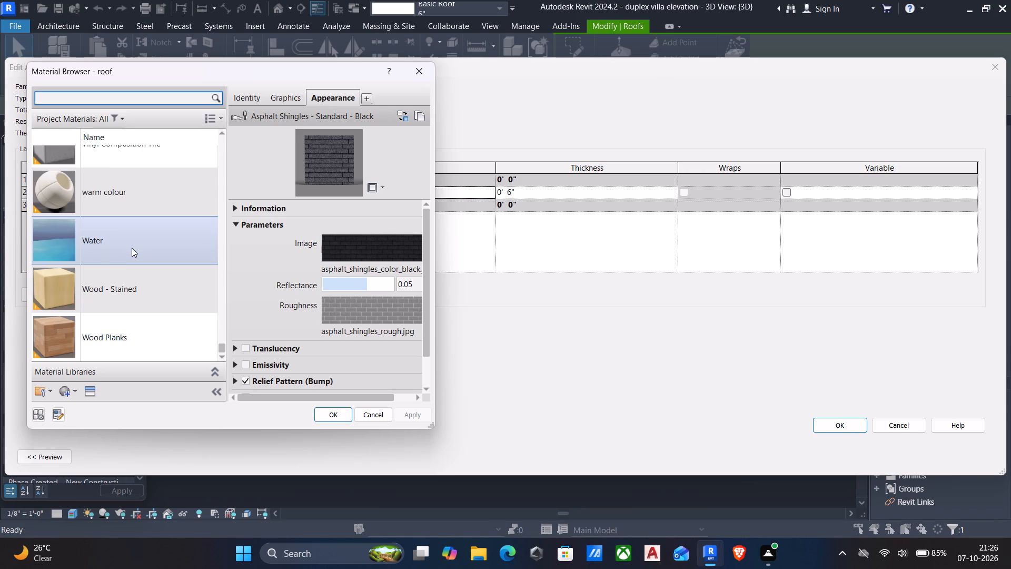
scroll(132, 248, "down", 3)
left_click(113, 290)
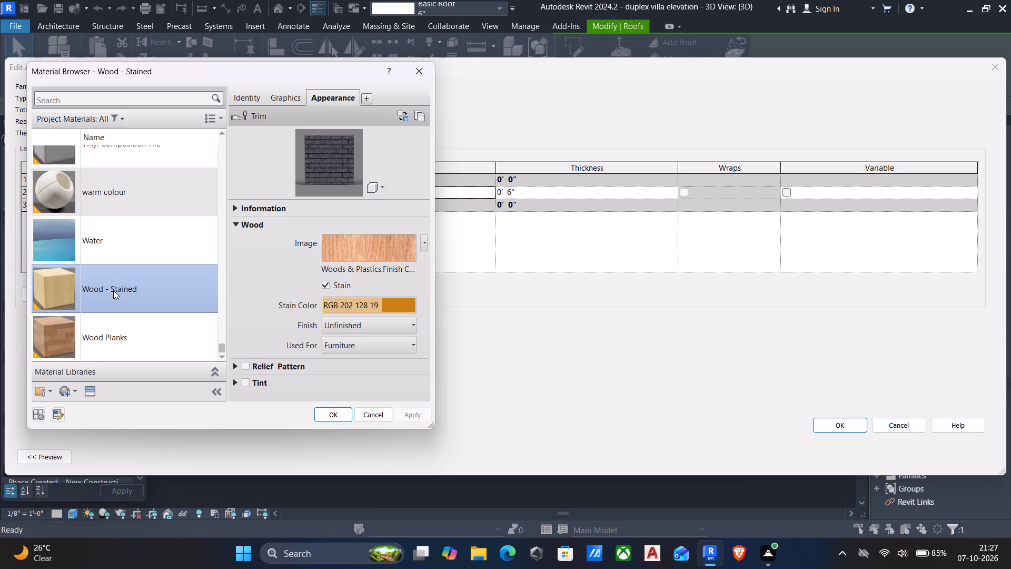
scroll(118, 290, "down", 5)
scroll(116, 299, "up", 5)
scroll(116, 299, "down", 4)
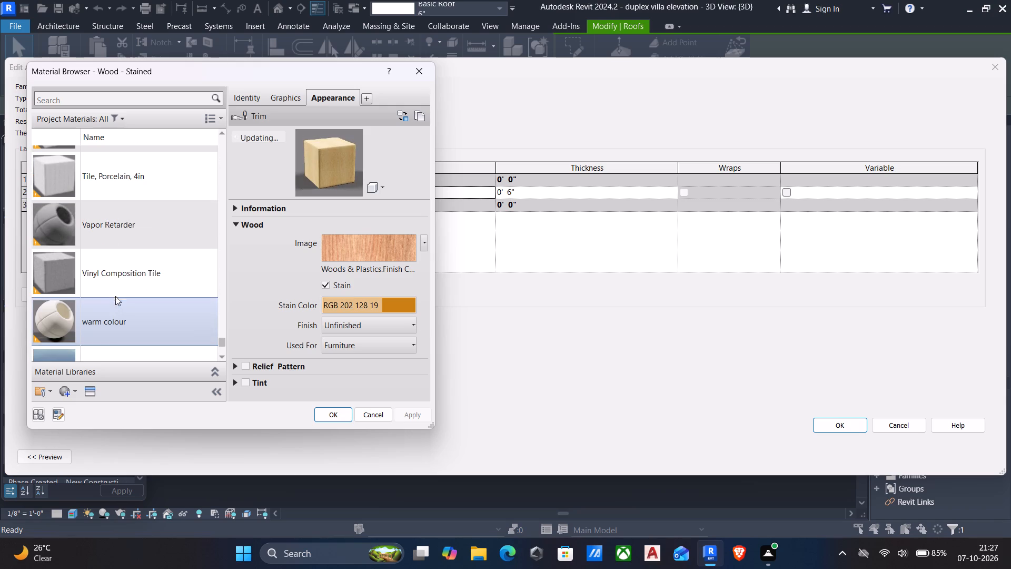
scroll(130, 234, "down", 6)
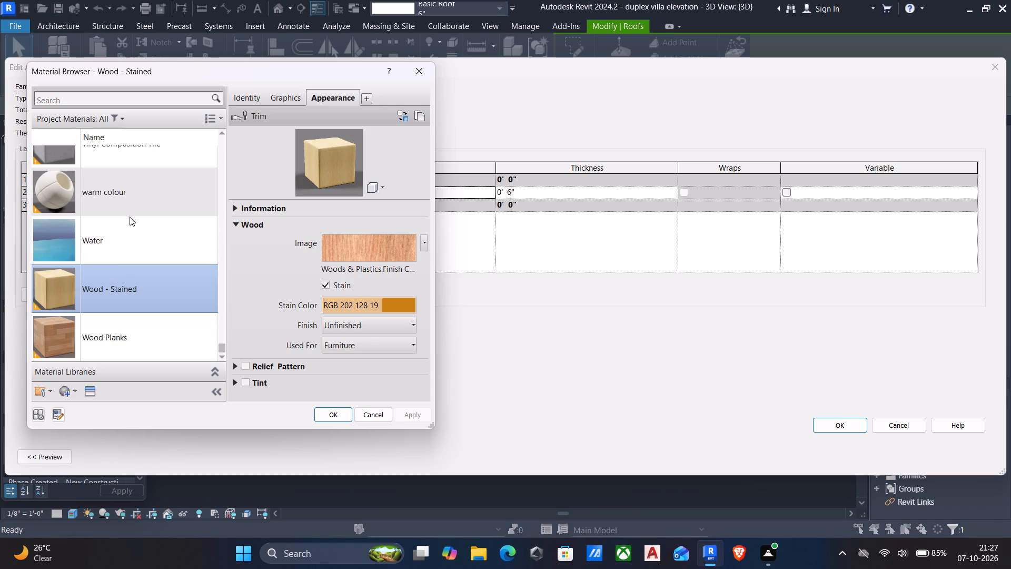
left_click(126, 198)
left_click(339, 411)
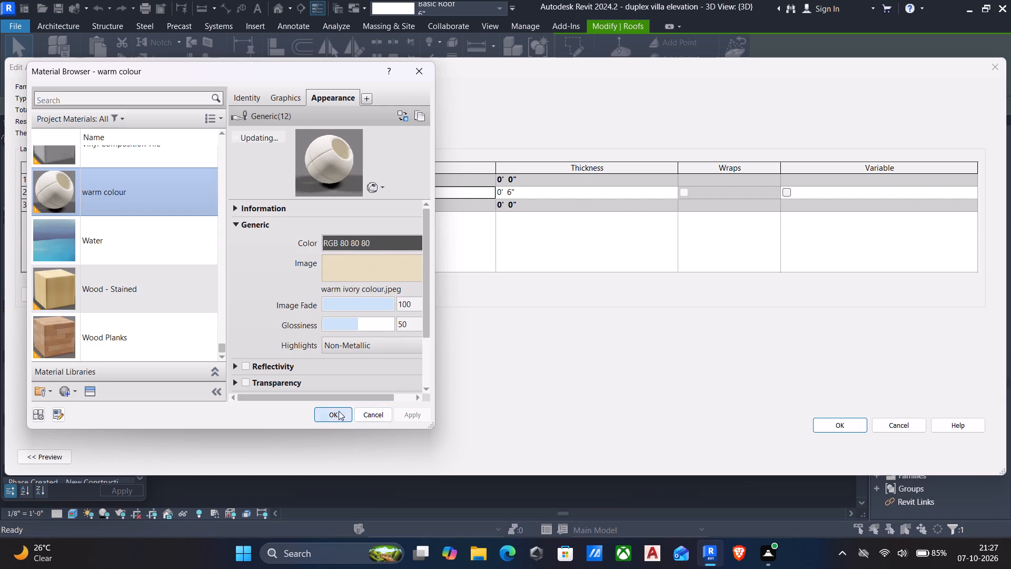
left_click(830, 429)
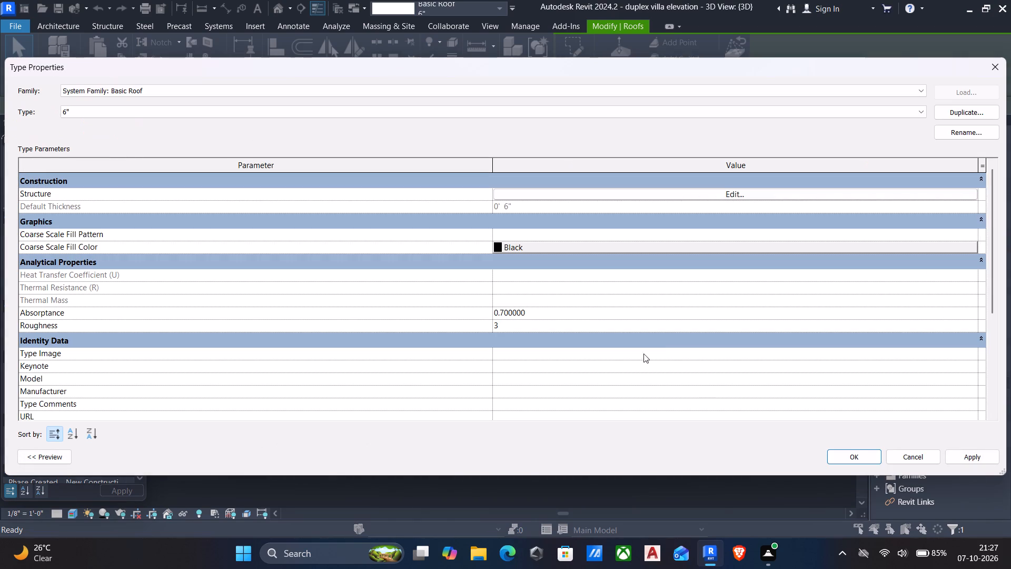
left_click(966, 456)
left_click(845, 460)
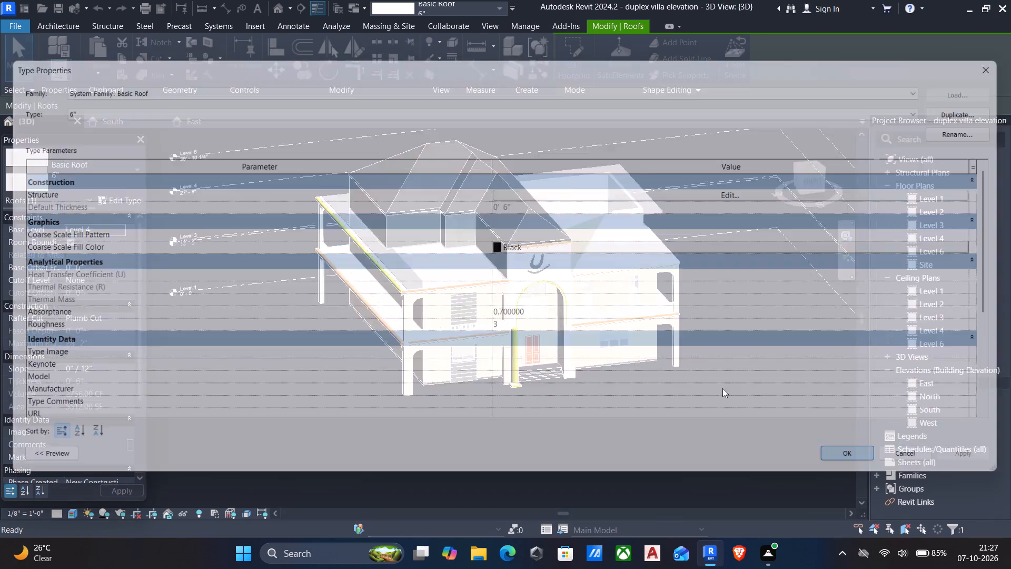
scroll(487, 320, "down", 1)
key("Escape")
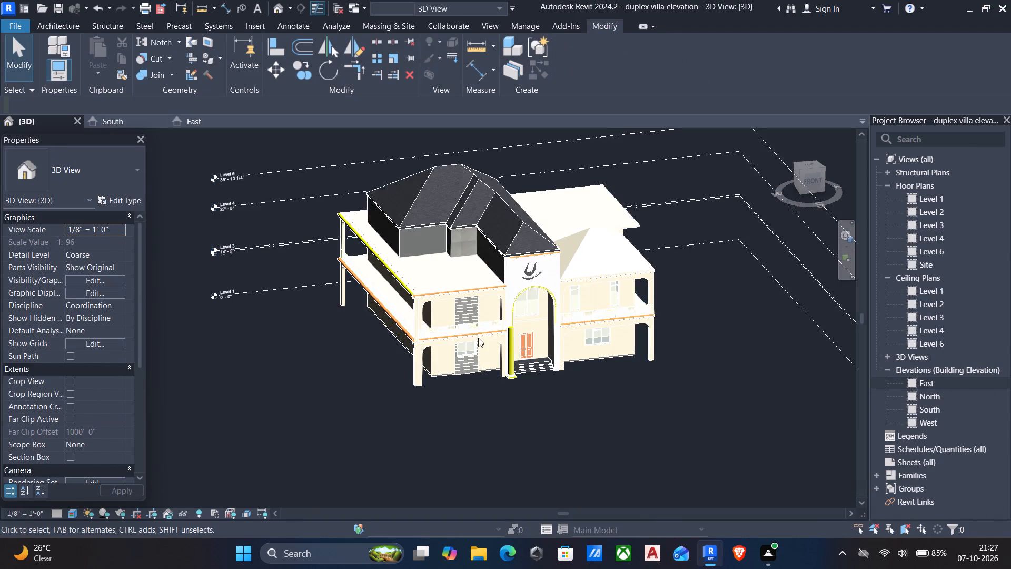
Change the small hipped roof on Level 4 beside the entrance tower to the Basic Roof type 6" 2.
scroll(478, 340, "down", 2)
middle_click_drag(478, 341, 399, 323, "shift")
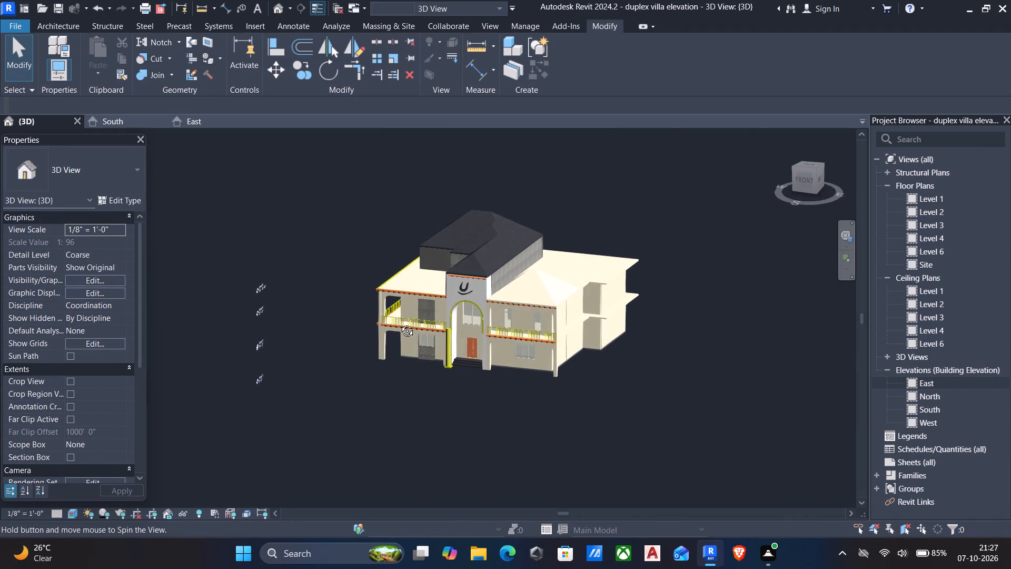
middle_click_drag(399, 323, 403, 323, "shift")
scroll(457, 297, "up", 1)
scroll(492, 274, "up", 4)
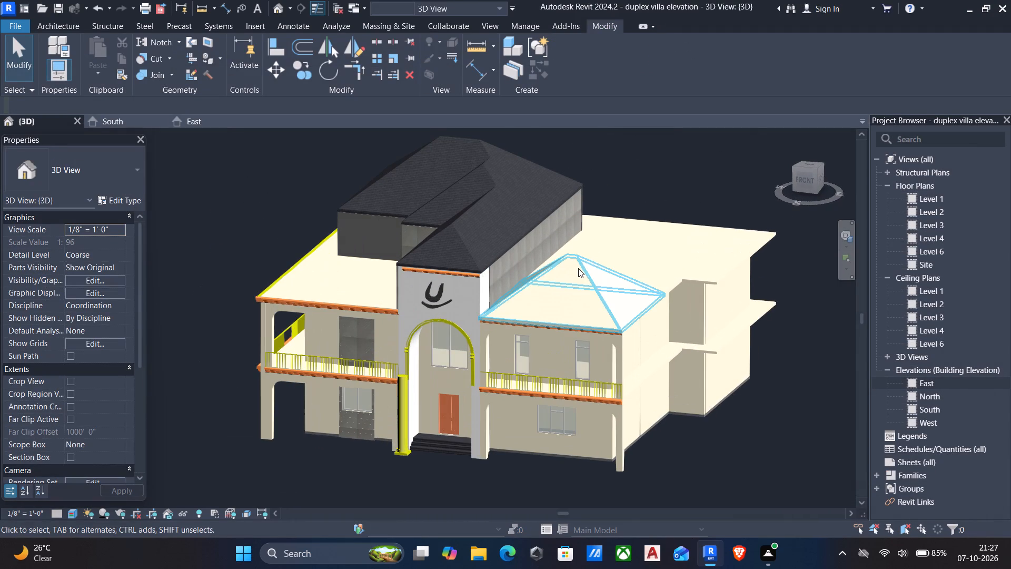
left_click(578, 268)
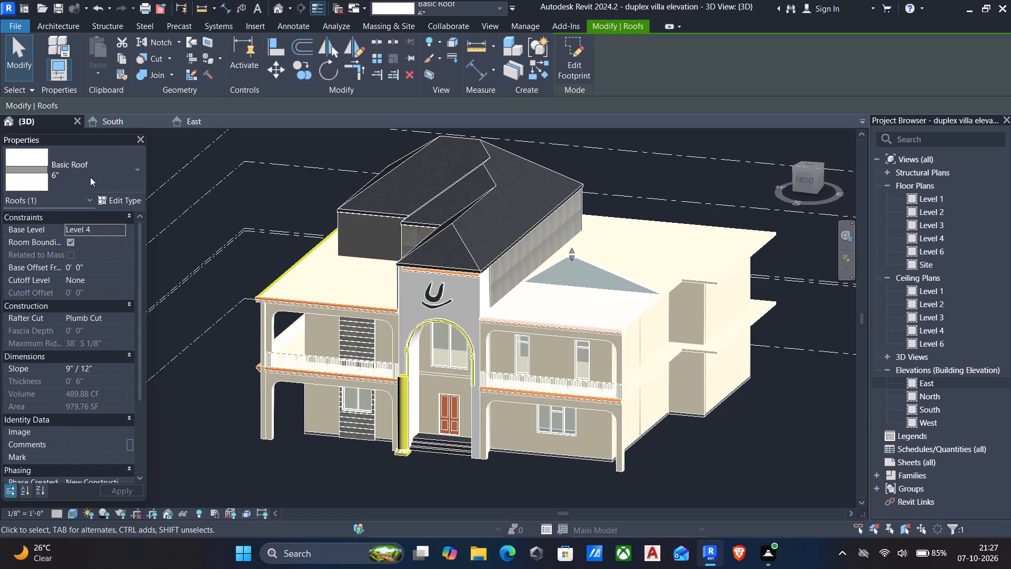
left_click(99, 181)
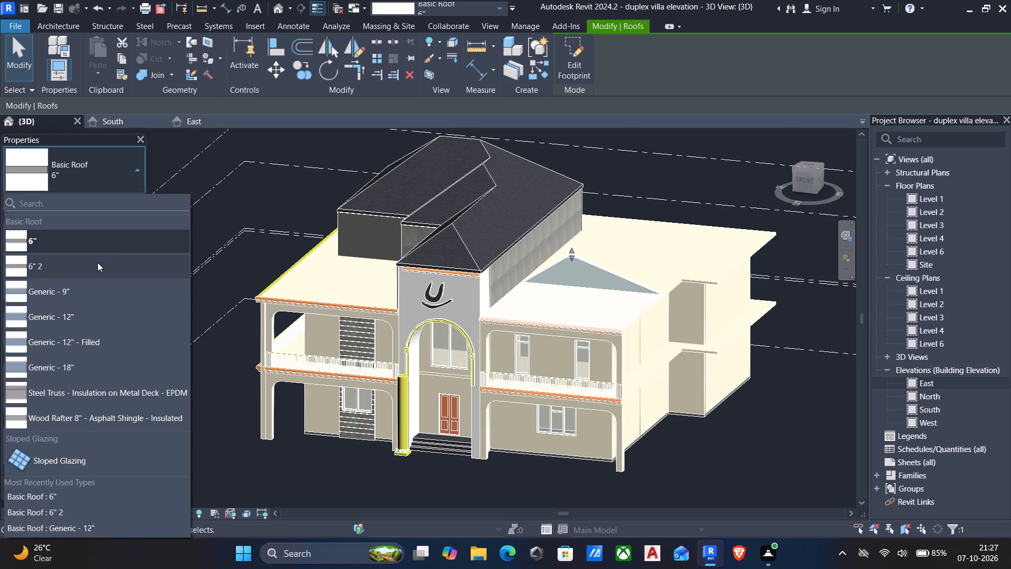
left_click(97, 262)
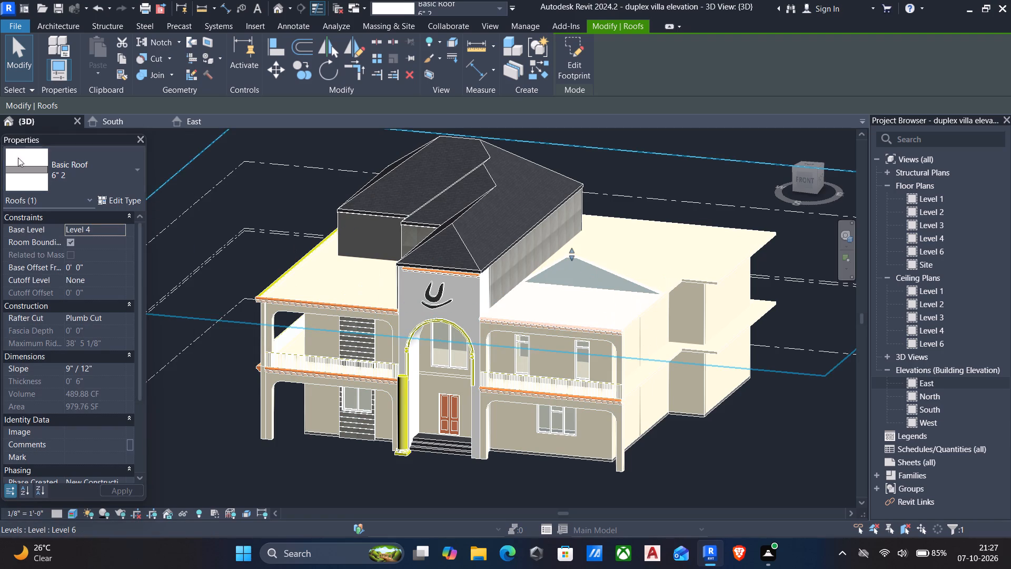
key("Escape")
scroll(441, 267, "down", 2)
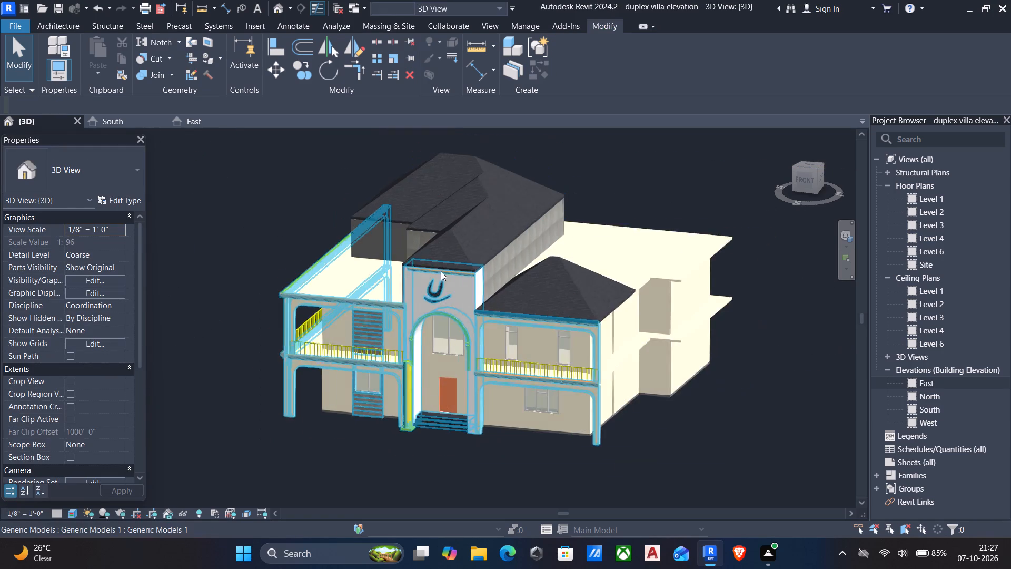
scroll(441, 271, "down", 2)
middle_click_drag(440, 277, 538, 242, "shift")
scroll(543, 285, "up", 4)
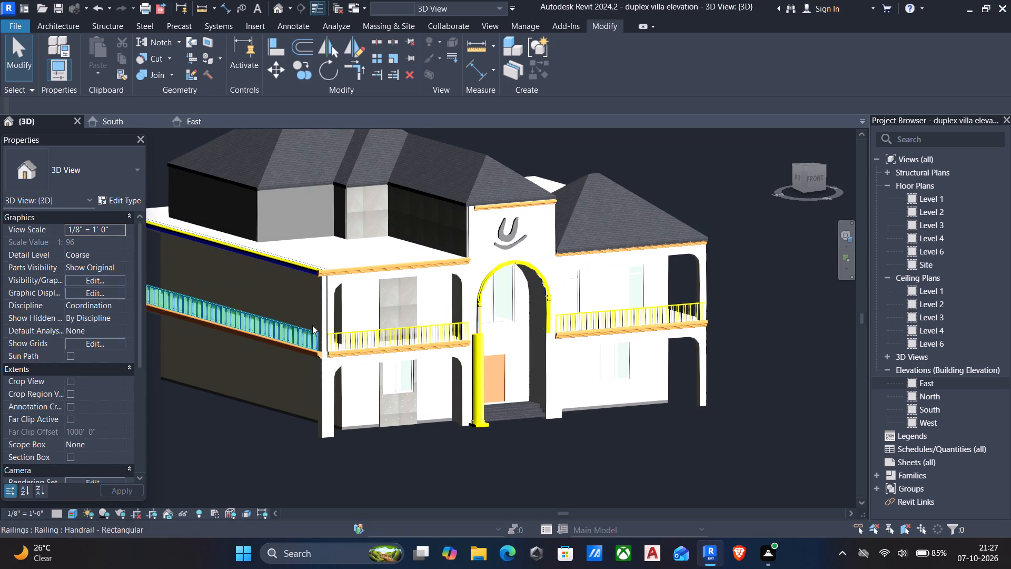
Open the in-place exterior model for editing and stretch the top face of the front flat-roof cornice extrusion slightly upward.
left_click(362, 269)
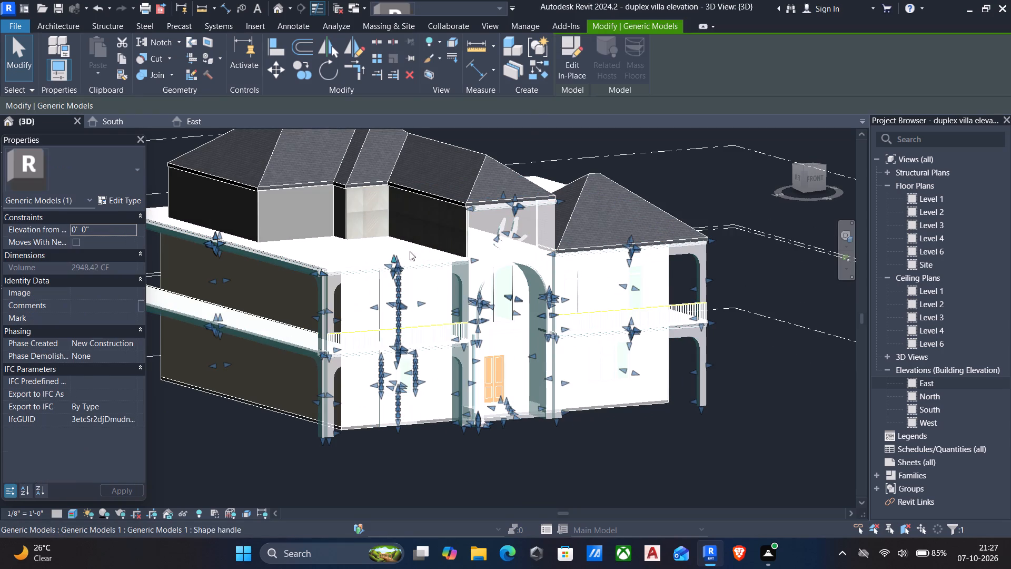
left_click(565, 56)
scroll(381, 277, "up", 2)
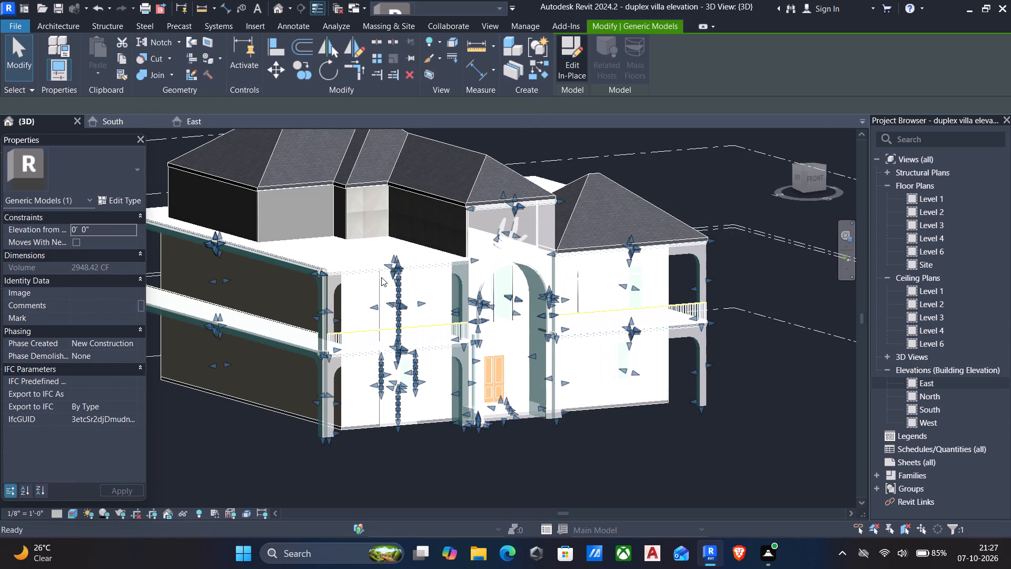
scroll(381, 277, "up", 2)
left_click(361, 267)
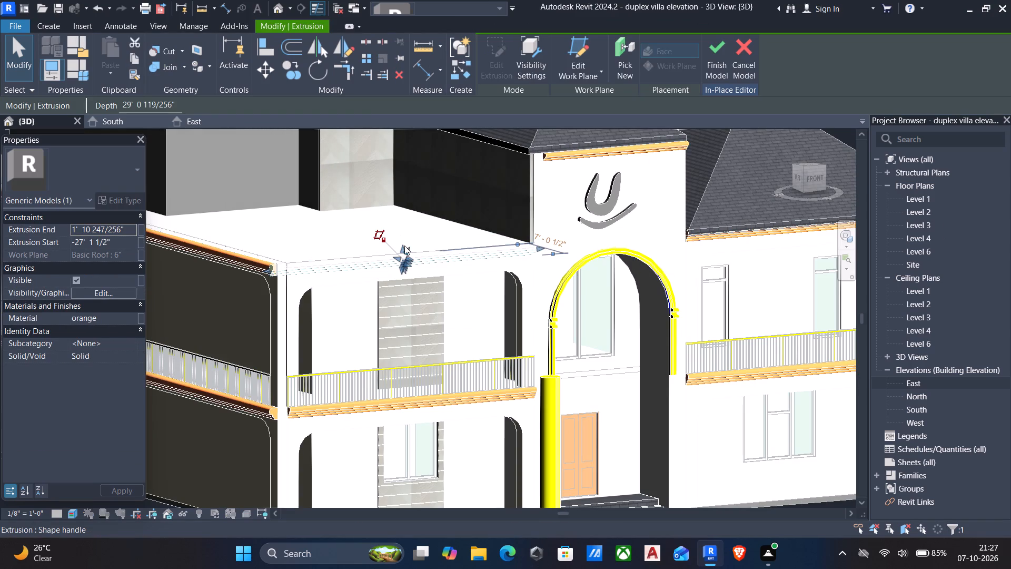
scroll(408, 257, "up", 17)
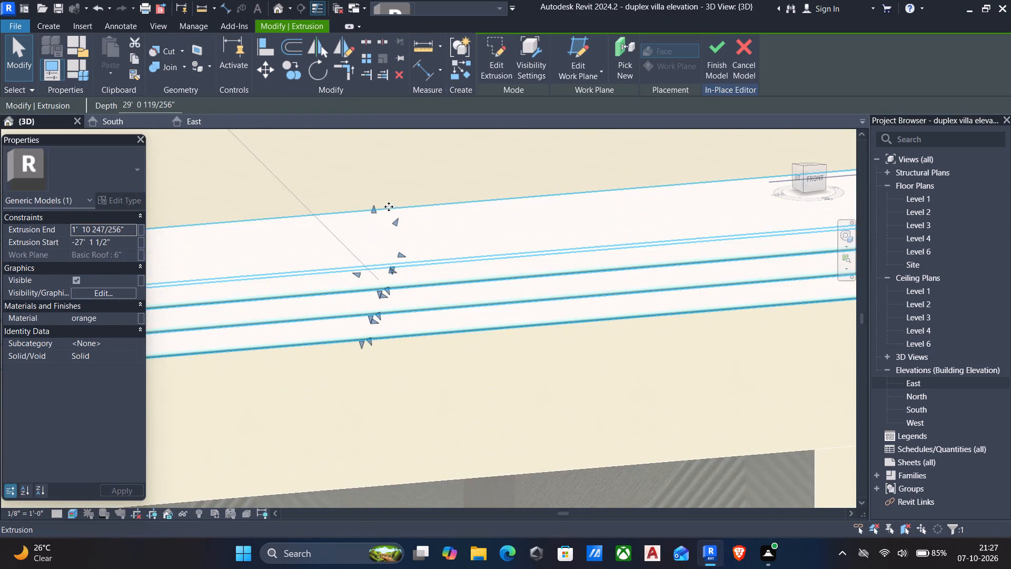
left_click_drag(372, 208, 370, 173)
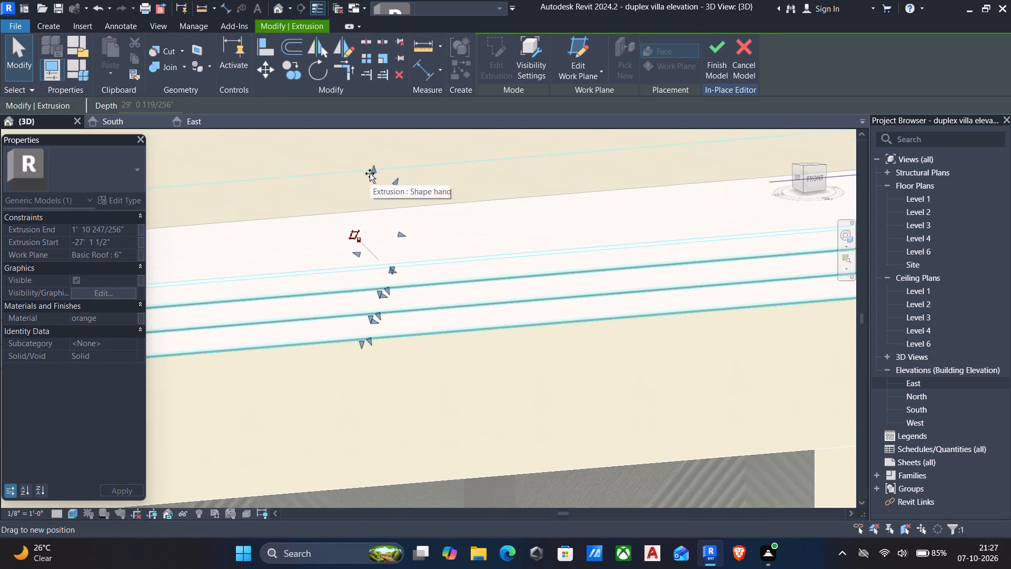
left_click_drag(370, 173, 369, 168)
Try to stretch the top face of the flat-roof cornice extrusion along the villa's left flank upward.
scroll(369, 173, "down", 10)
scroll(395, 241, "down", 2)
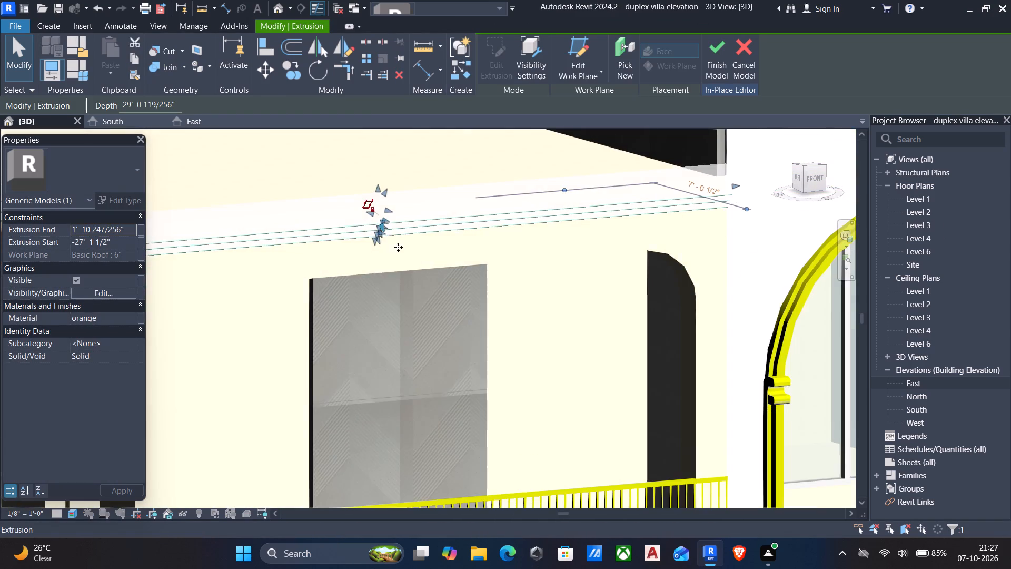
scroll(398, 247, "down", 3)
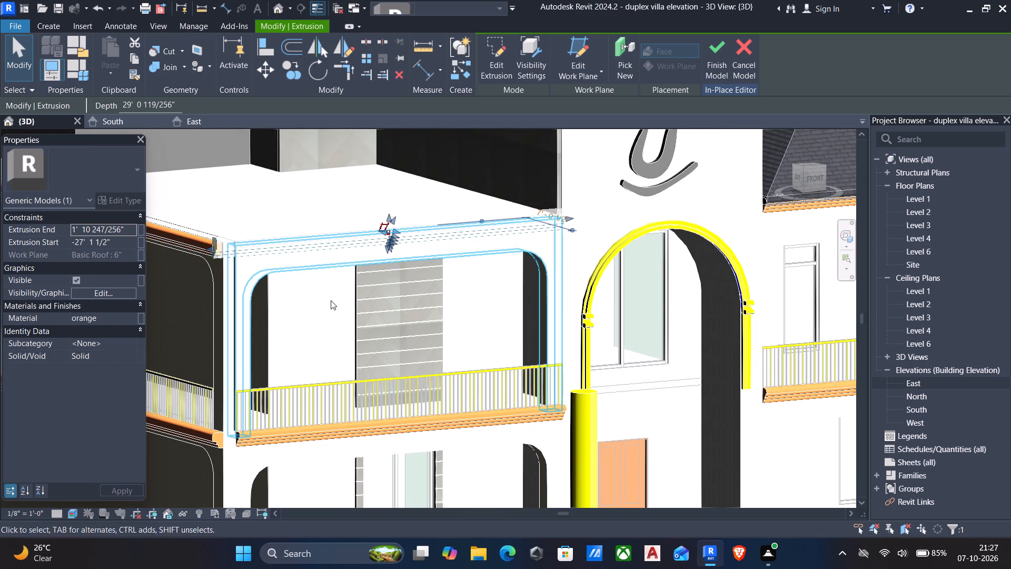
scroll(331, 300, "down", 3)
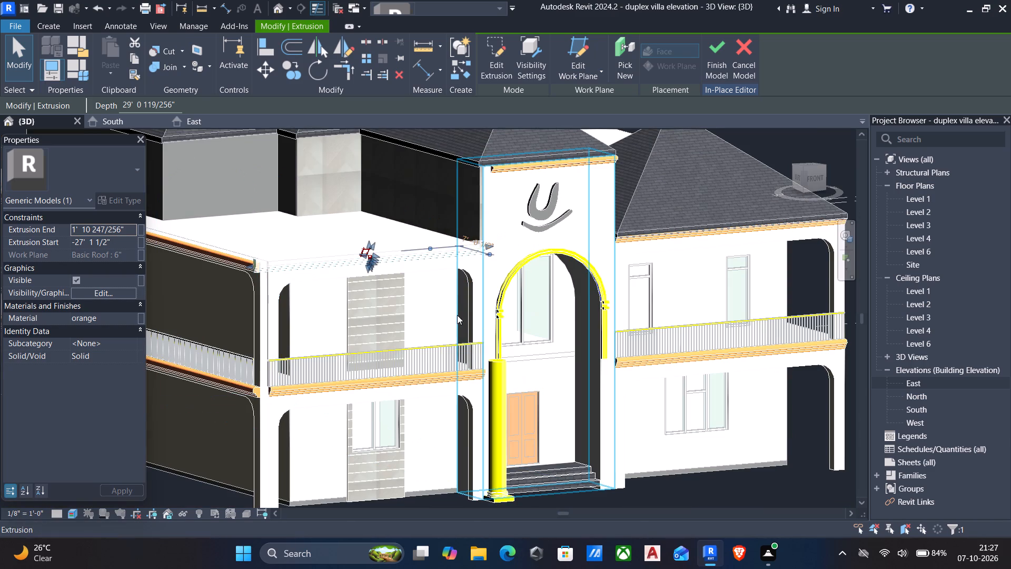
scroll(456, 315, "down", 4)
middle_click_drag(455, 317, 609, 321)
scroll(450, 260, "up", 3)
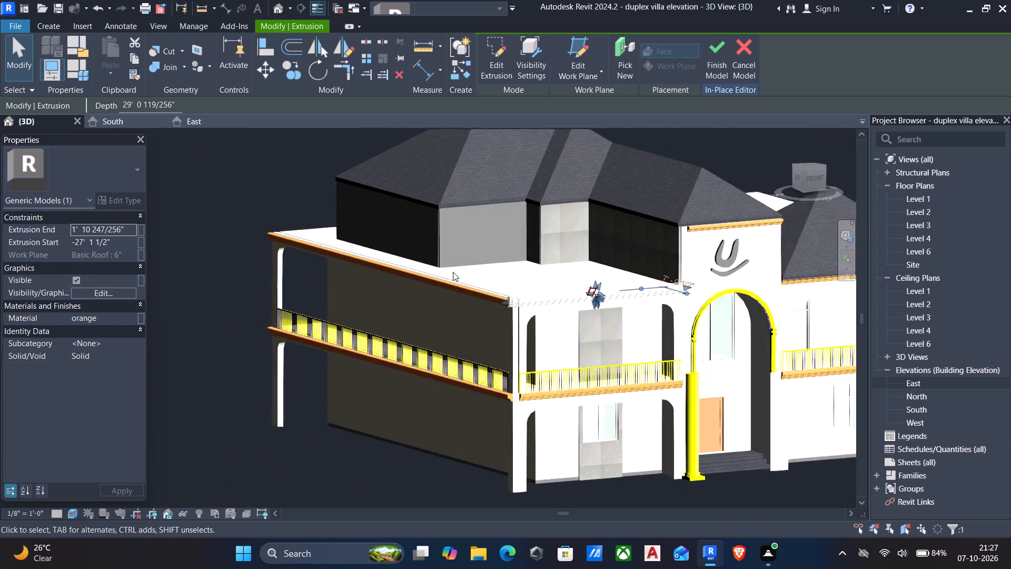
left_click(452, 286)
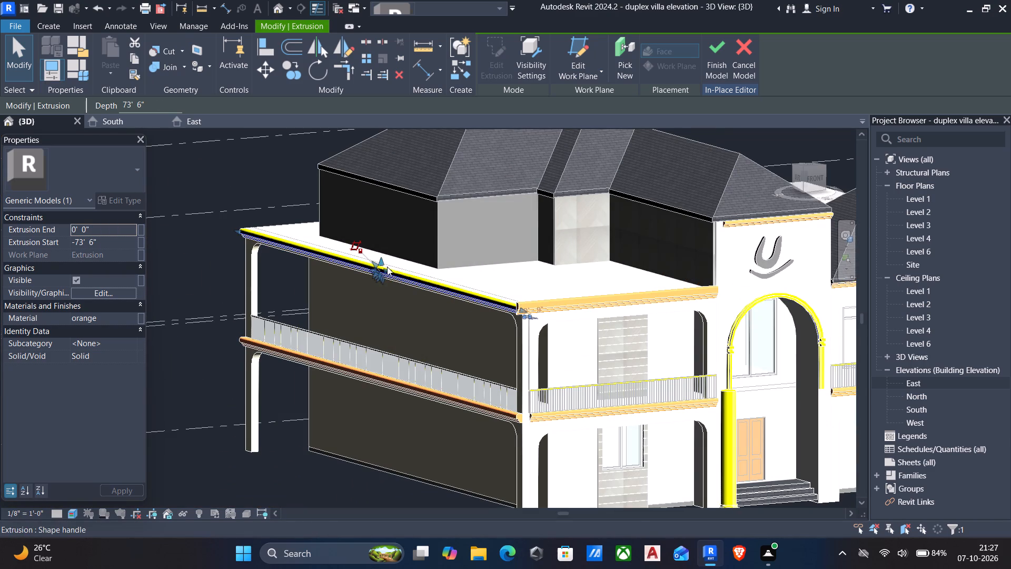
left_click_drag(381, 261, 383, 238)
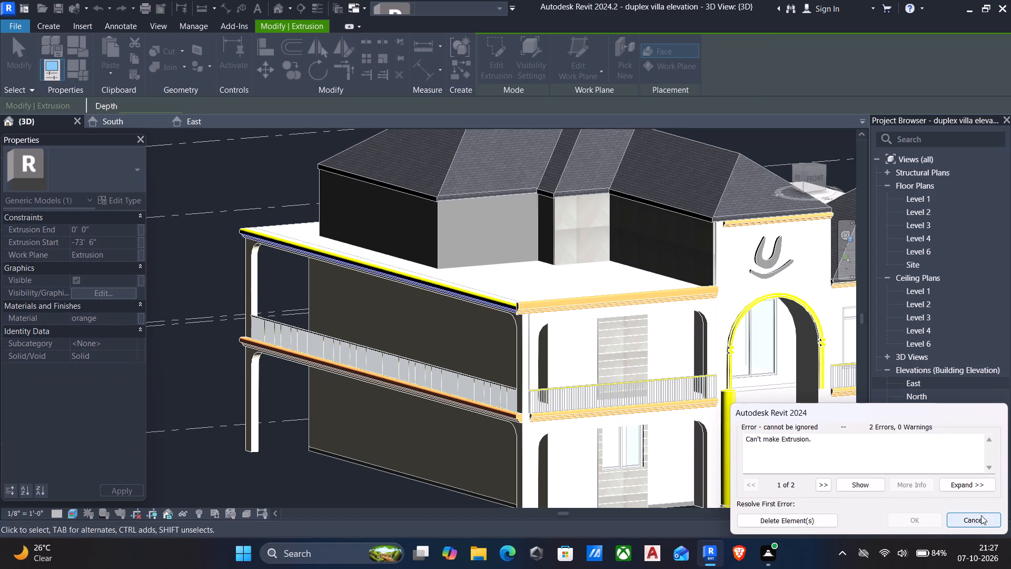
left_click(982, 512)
Stretch the top face of the left-flank cornice extrusion slightly upward, above the flat roof's edge.
scroll(474, 297, "up", 5)
left_click(460, 286)
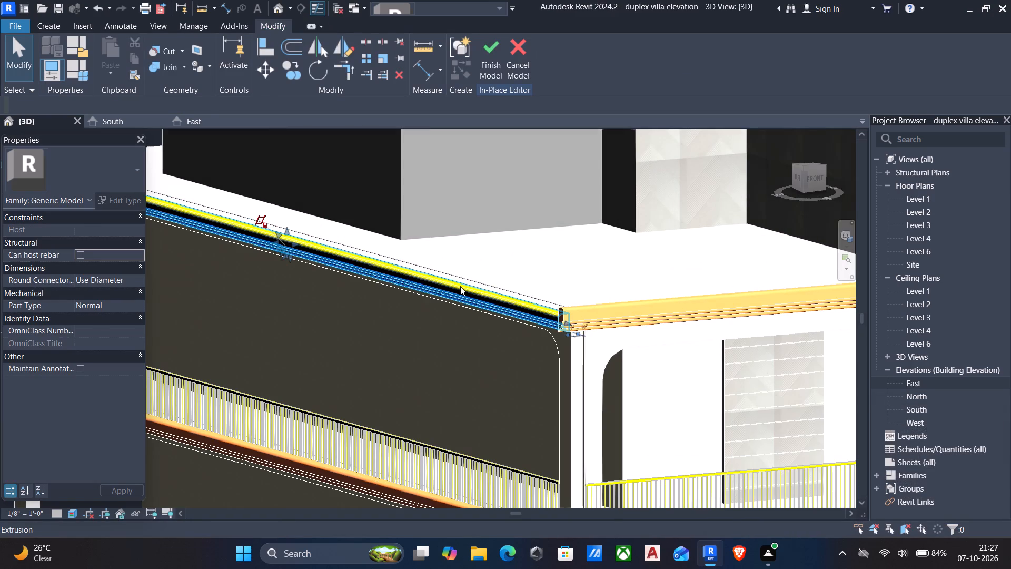
scroll(274, 213, "up", 9)
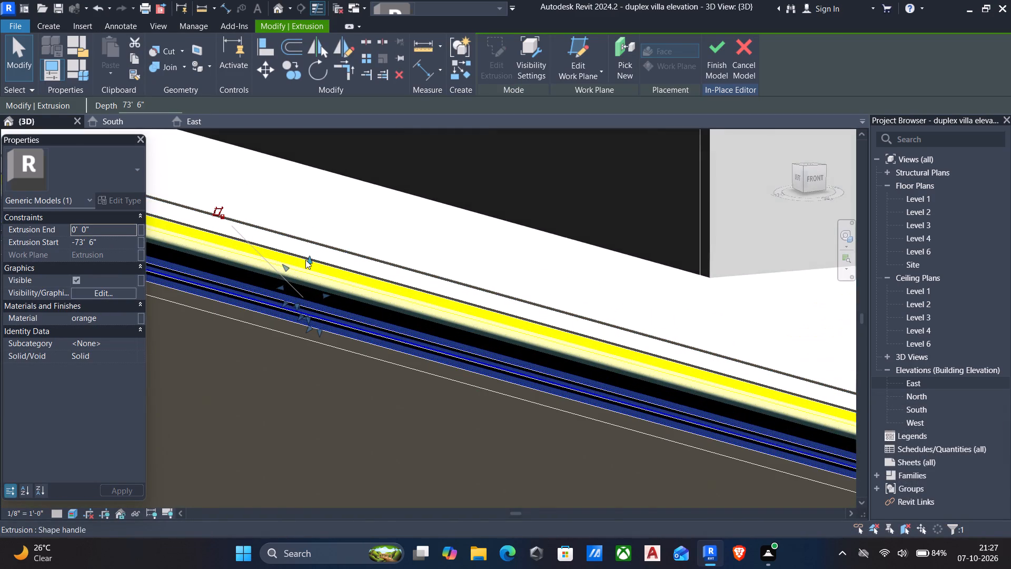
left_click_drag(305, 260, 305, 234)
scroll(313, 256, "down", 5)
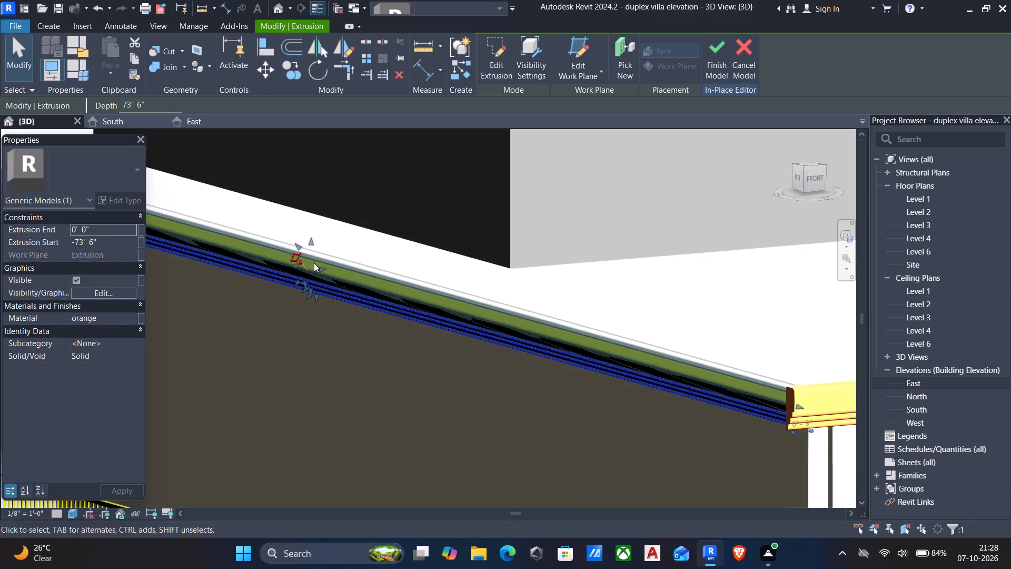
scroll(314, 263, "down", 6)
key("Escape")
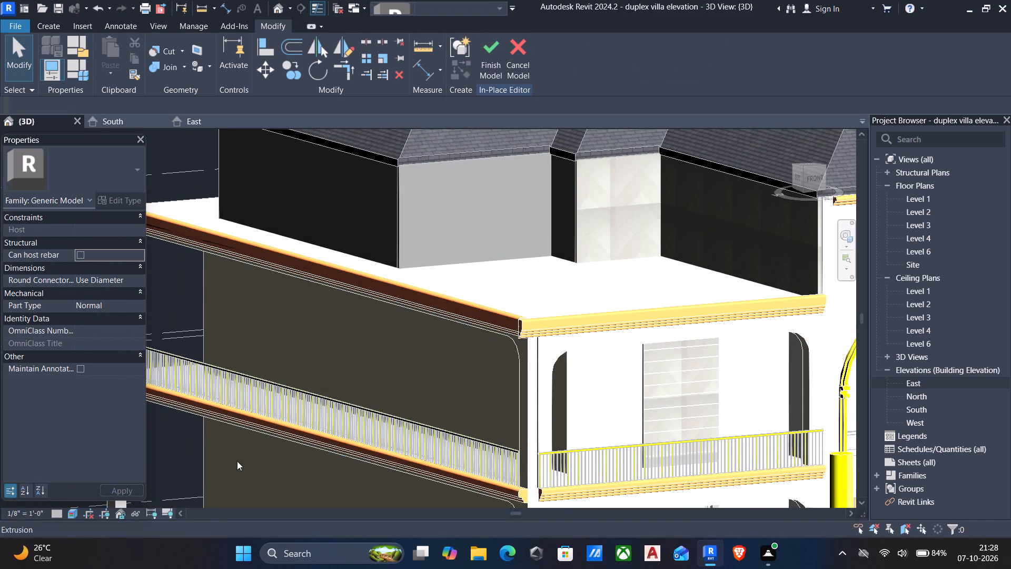
Set the 3D view's visual style to Shaded.
left_click(76, 514)
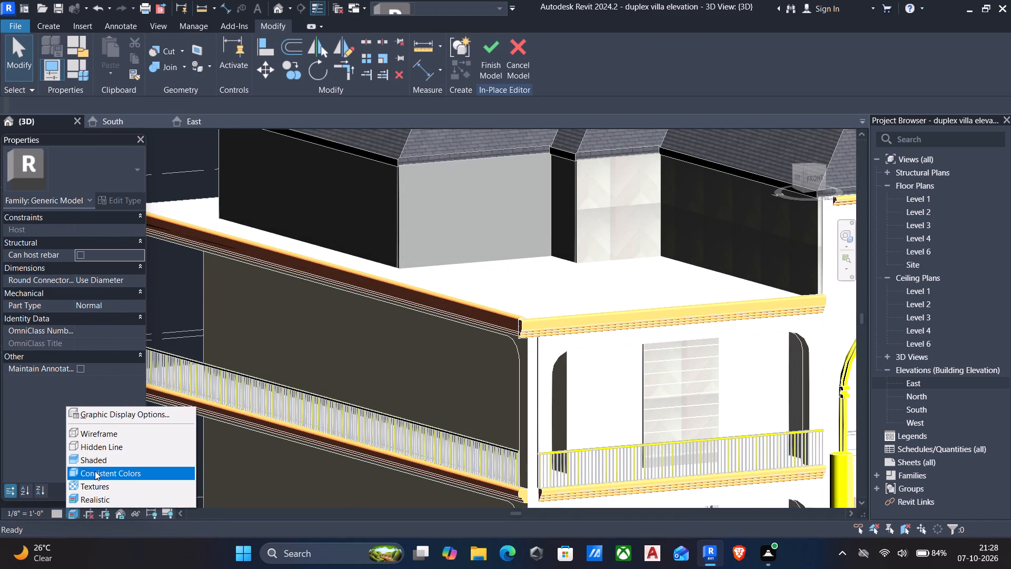
left_click(96, 462)
Align the front cornice's top face with the left-flank cornice's top at the roof corner and finish the in-place model.
scroll(561, 302, "up", 6)
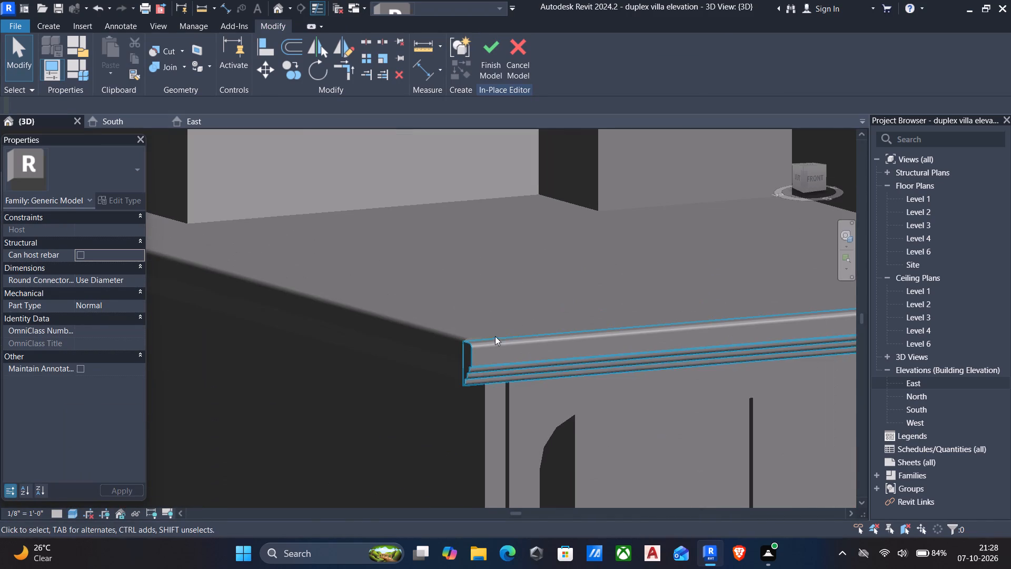
scroll(493, 338, "up", 5)
scroll(477, 348, "down", 2)
key("a")
key("l")
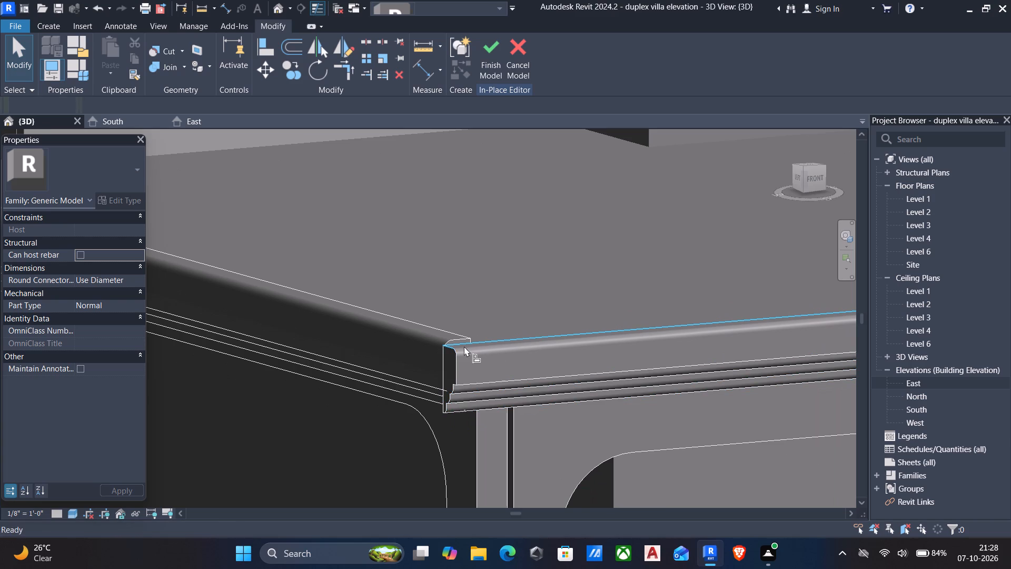
left_click(443, 331)
left_click(479, 341)
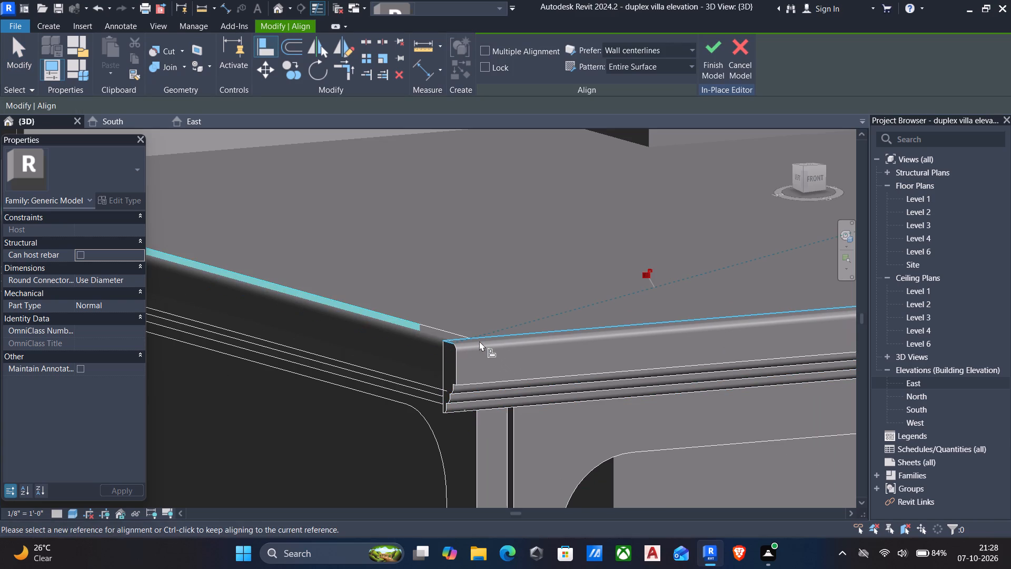
key("Escape")
scroll(481, 345, "down", 11)
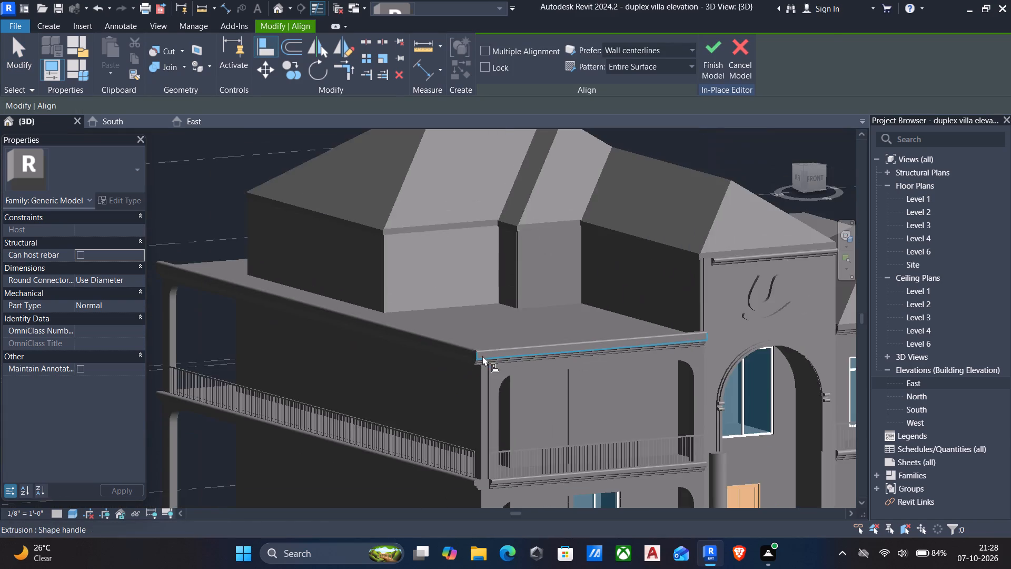
scroll(486, 359, "down", 4)
middle_click_drag(484, 364, 449, 376)
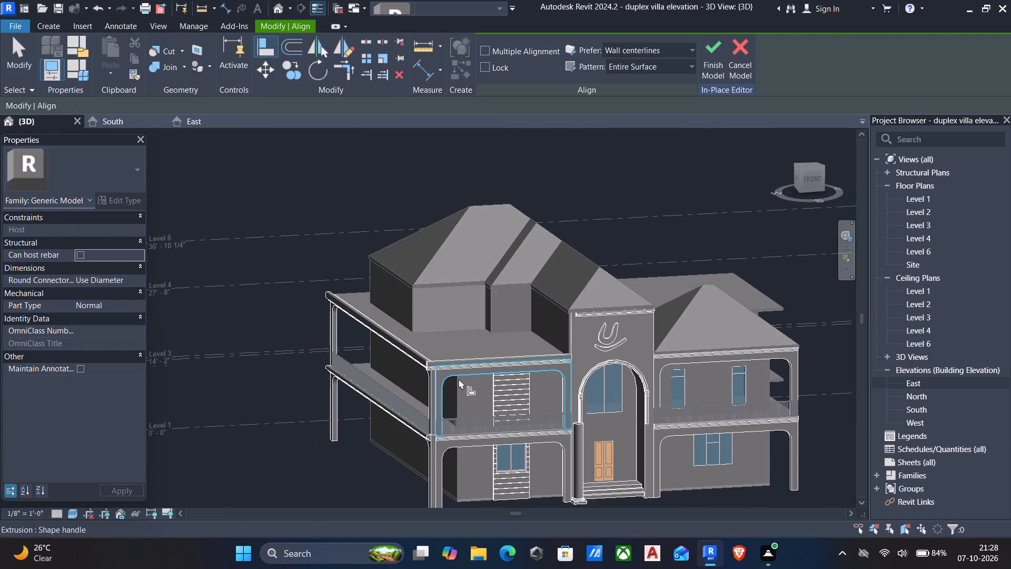
key("Escape")
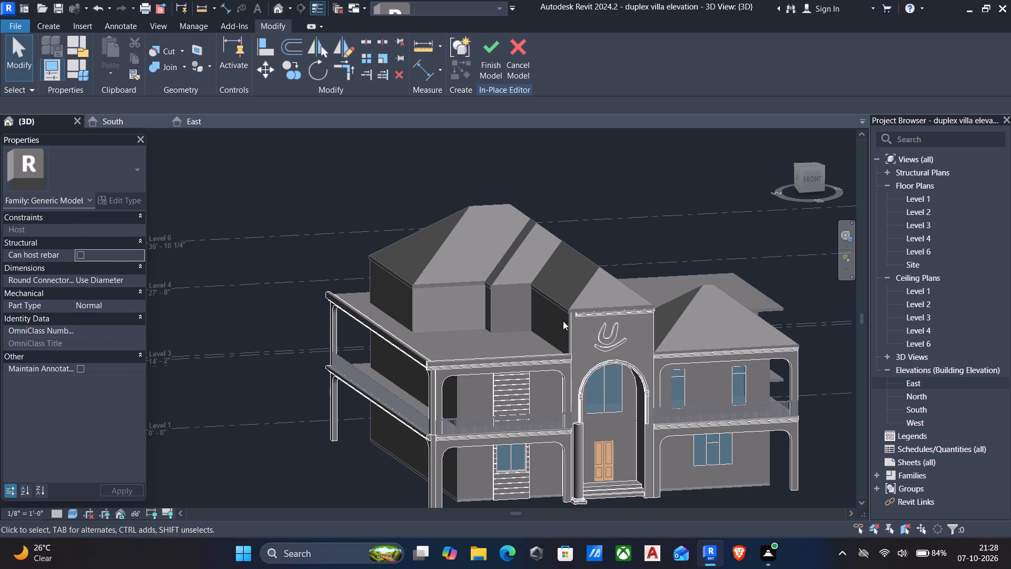
left_click(481, 67)
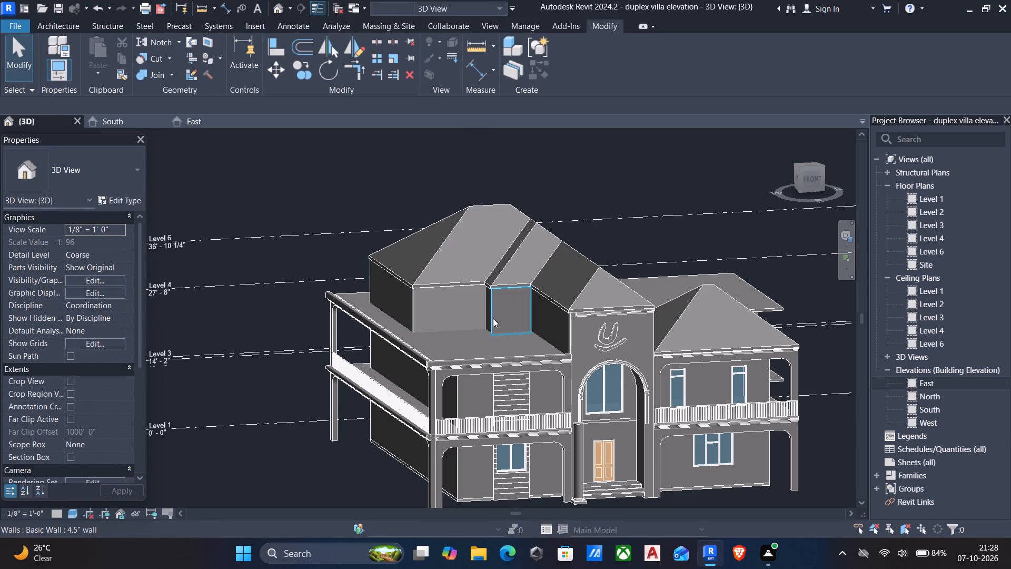
Examine the villa's exterior from several angles, including the upper-storey wall and the Level 3 front balcony railing.
left_click(493, 318)
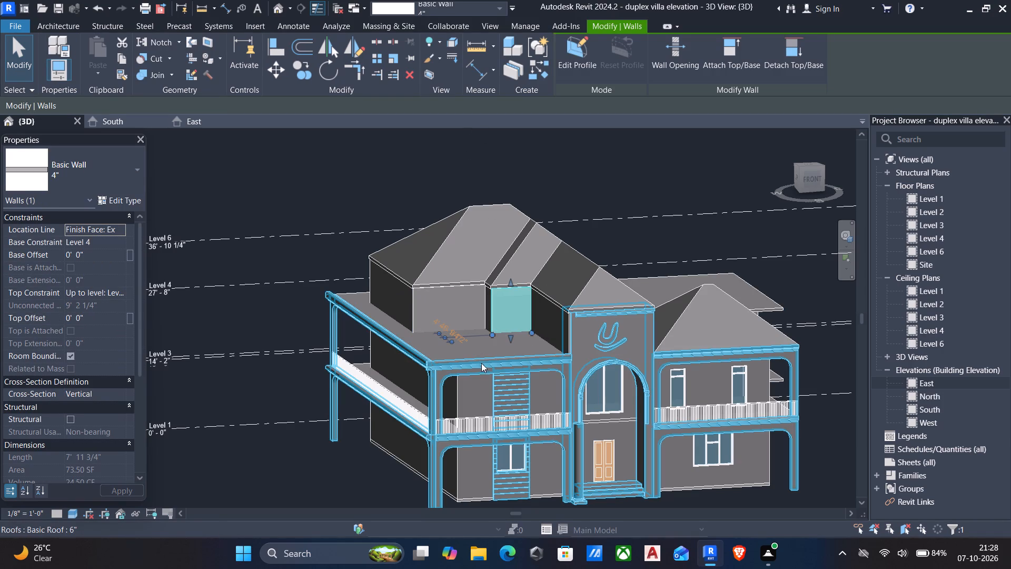
key("Escape")
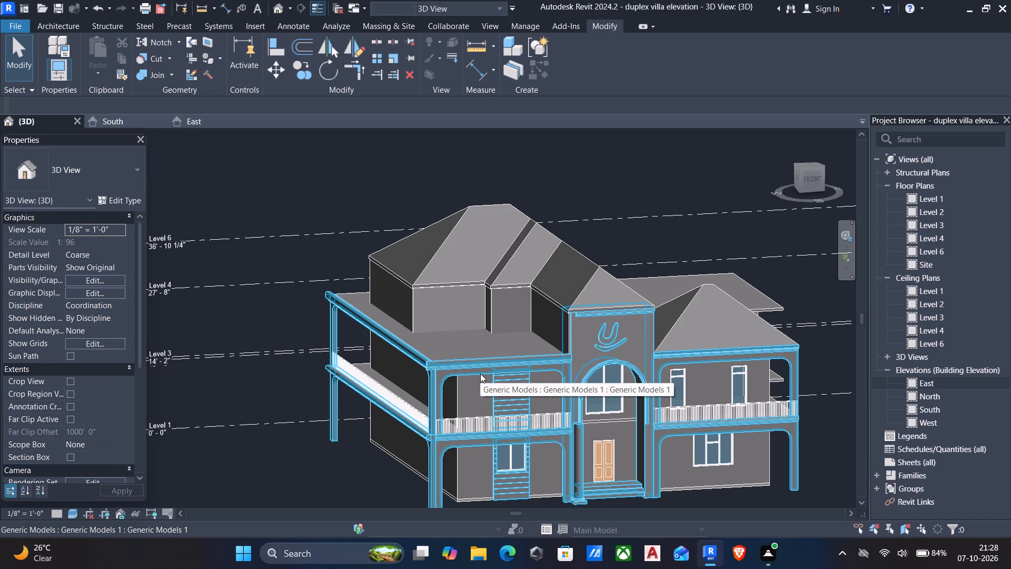
scroll(612, 411, "down", 2)
middle_click_drag(618, 444, 610, 446)
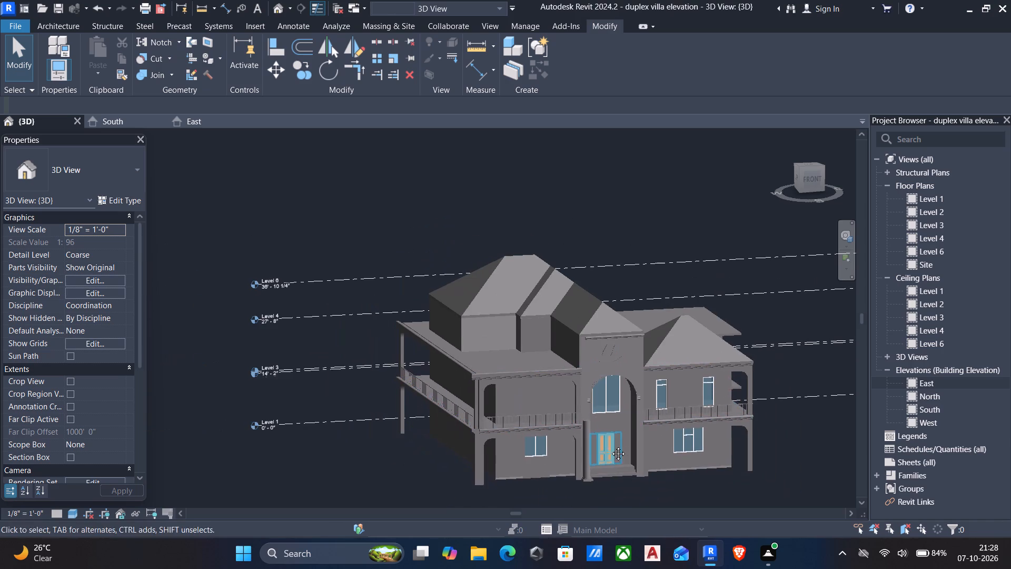
middle_click_drag(610, 446, 597, 448)
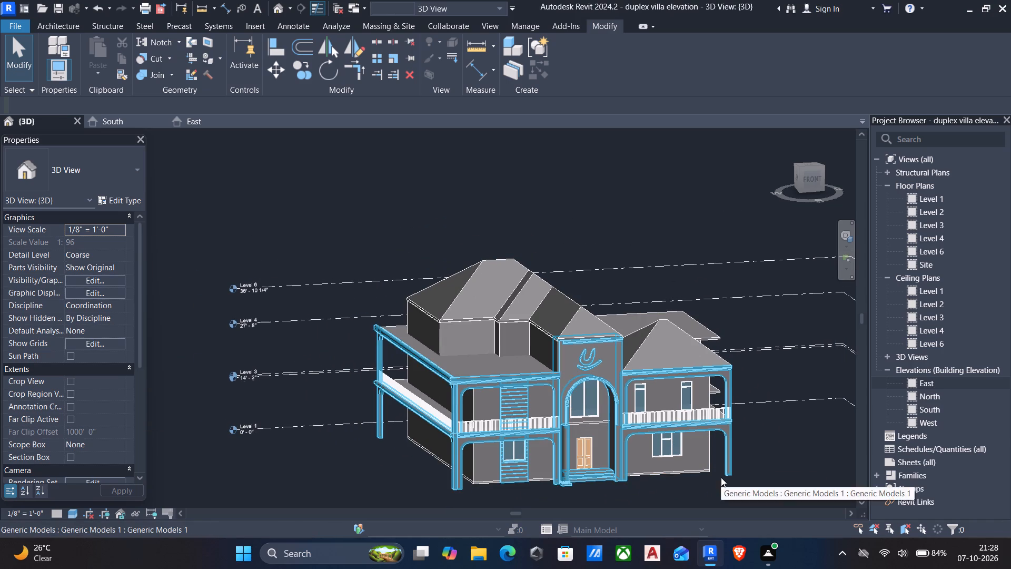
scroll(727, 456, "up", 3)
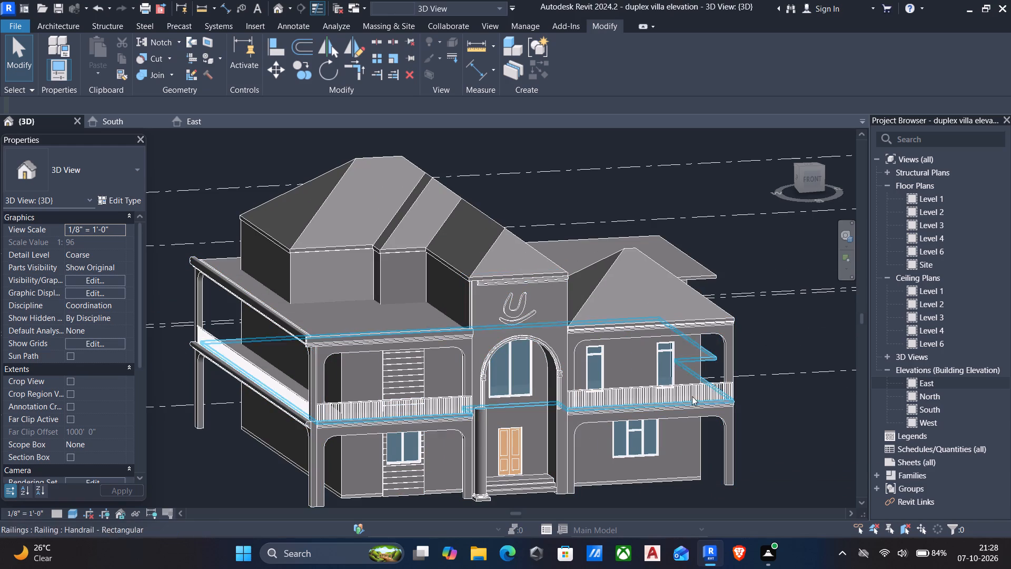
left_click(636, 386)
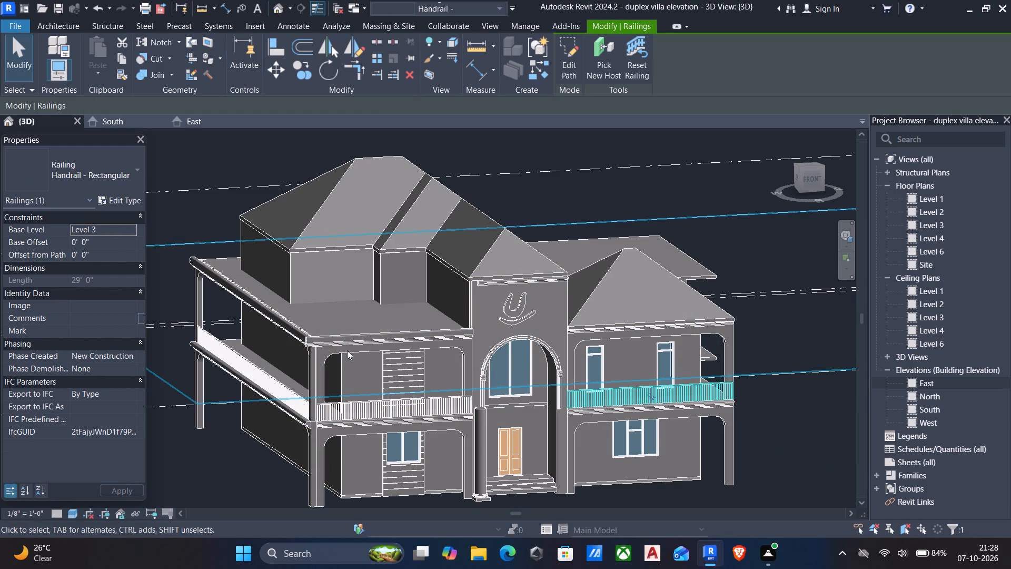
scroll(494, 381, "down", 4)
middle_click_drag(494, 382, 395, 376, "shift")
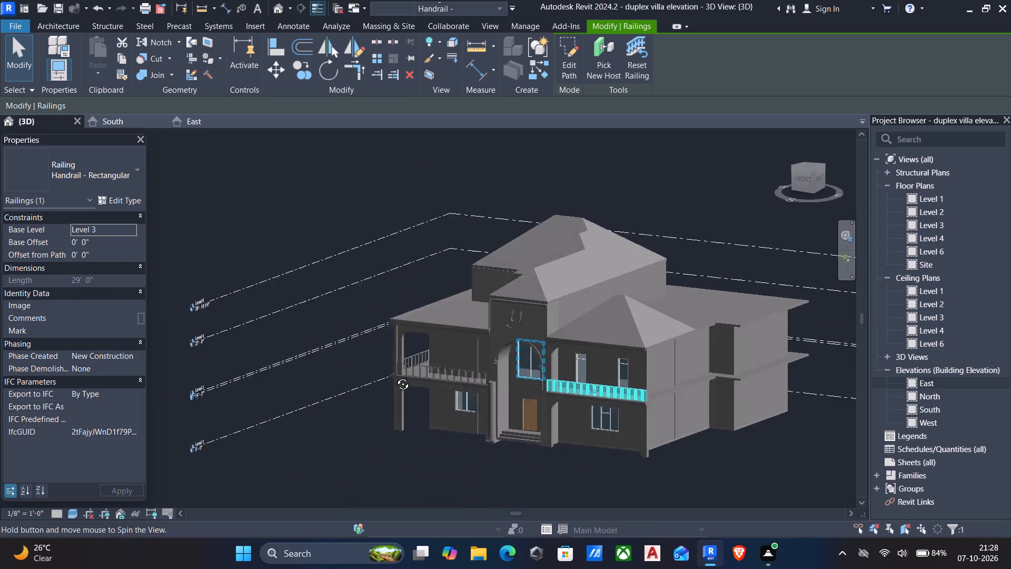
middle_click_drag(395, 376, 384, 356, "shift")
scroll(409, 380, "up", 1)
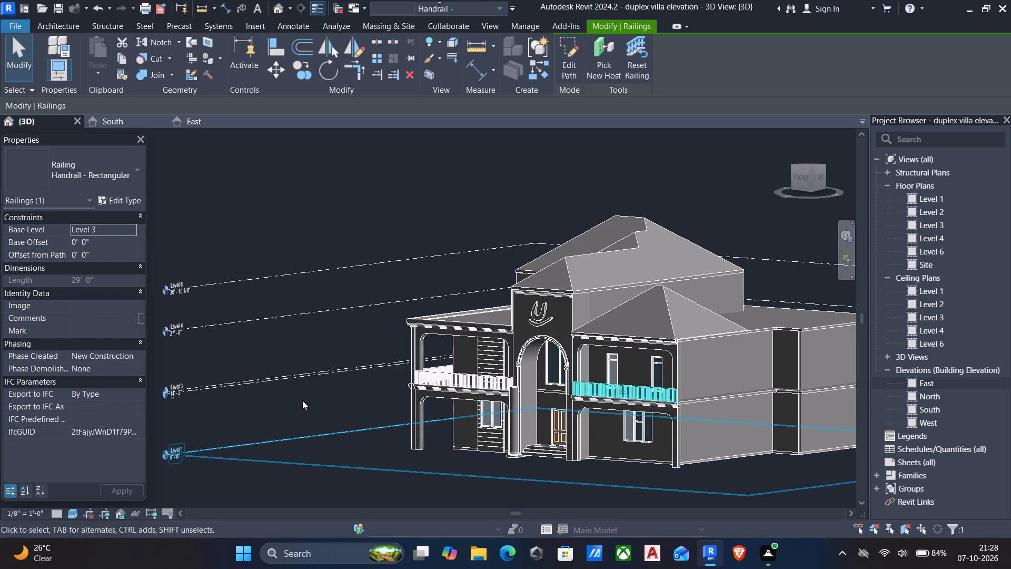
key("Escape")
Create a new material named "wood door" for the panel material of the front entrance door's type.
scroll(349, 429, "down", 3)
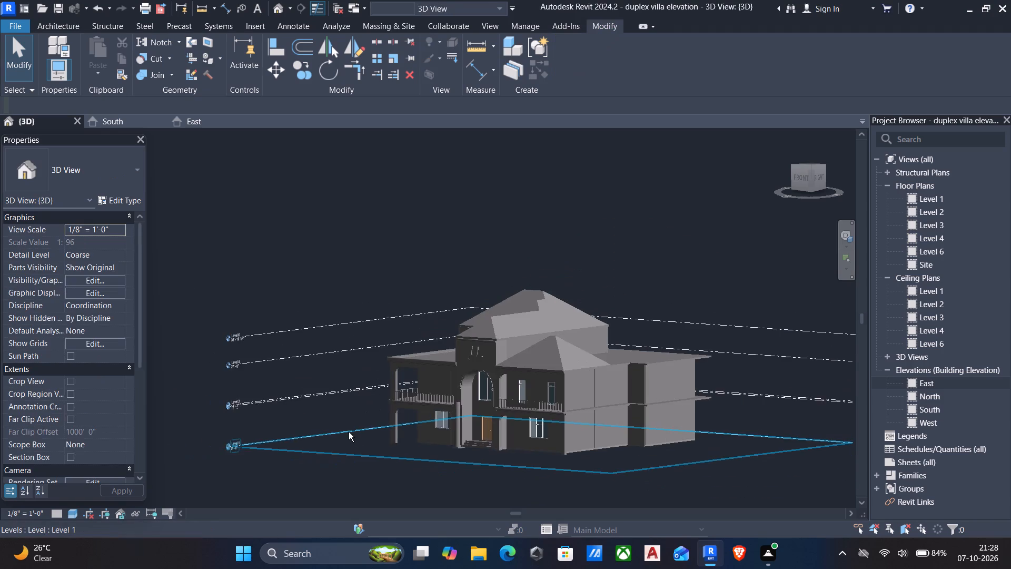
middle_click_drag(349, 432, 419, 447, "shift")
scroll(443, 447, "up", 5)
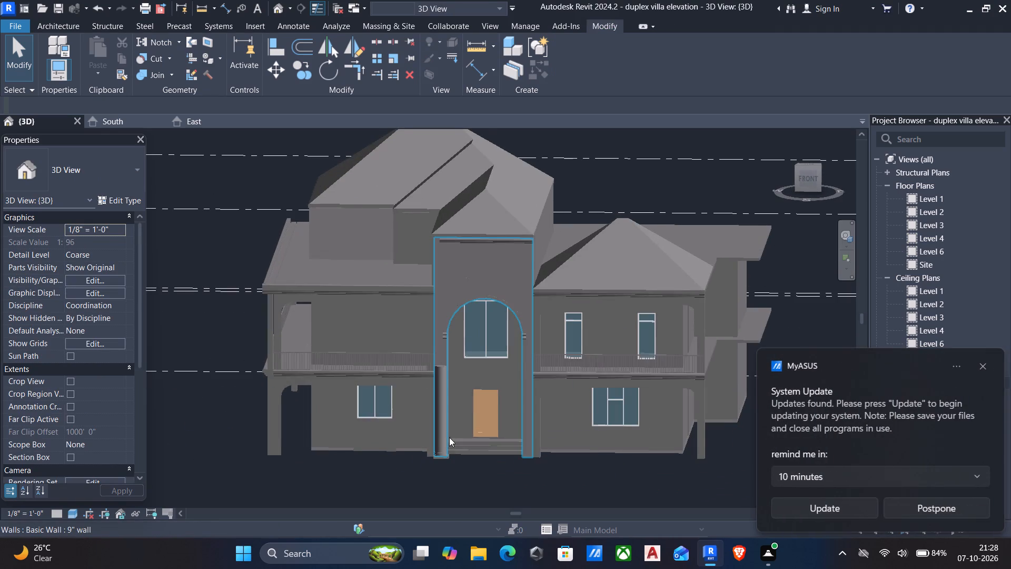
left_click(478, 429)
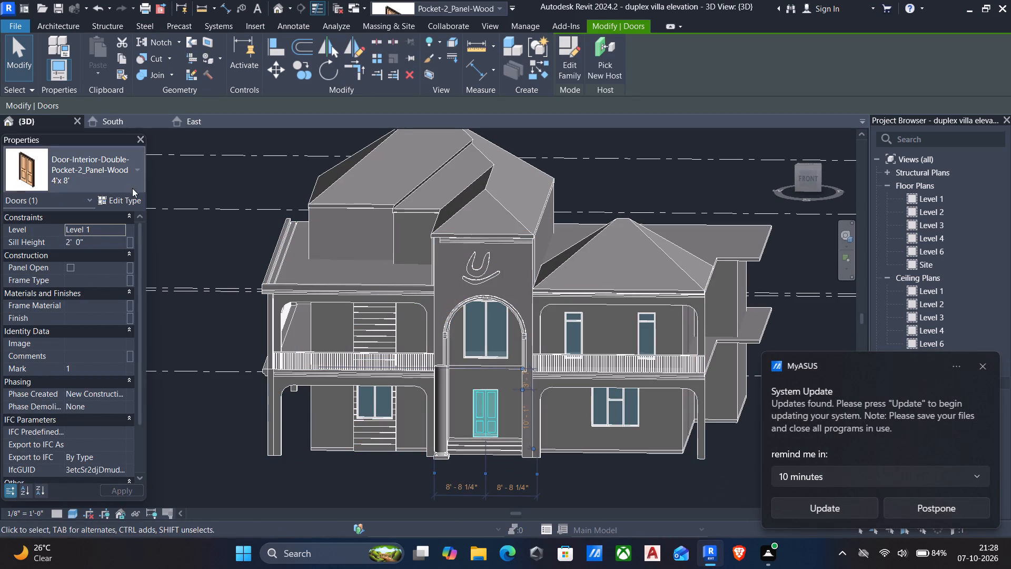
left_click(98, 172)
left_click(62, 172)
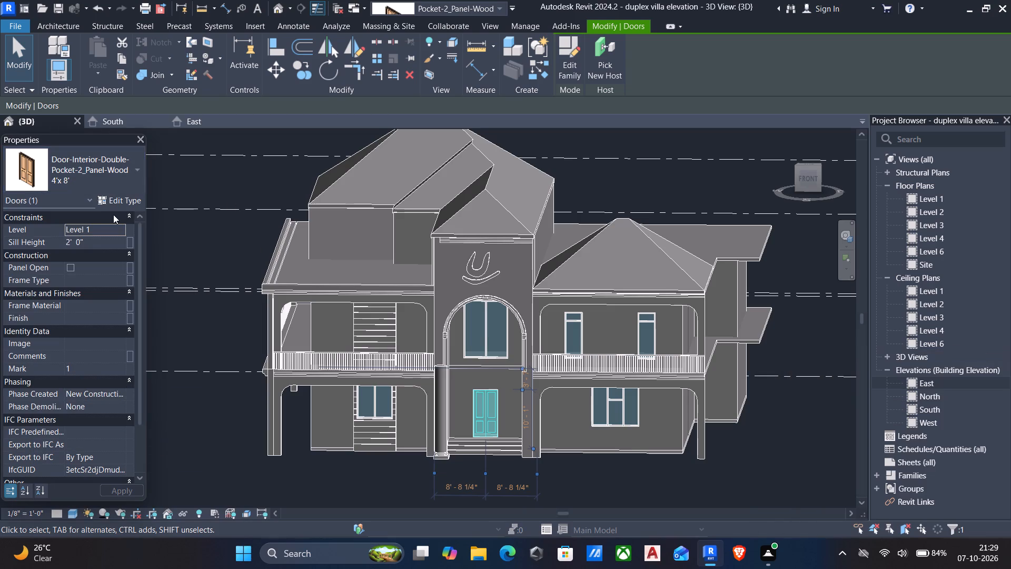
left_click(119, 200)
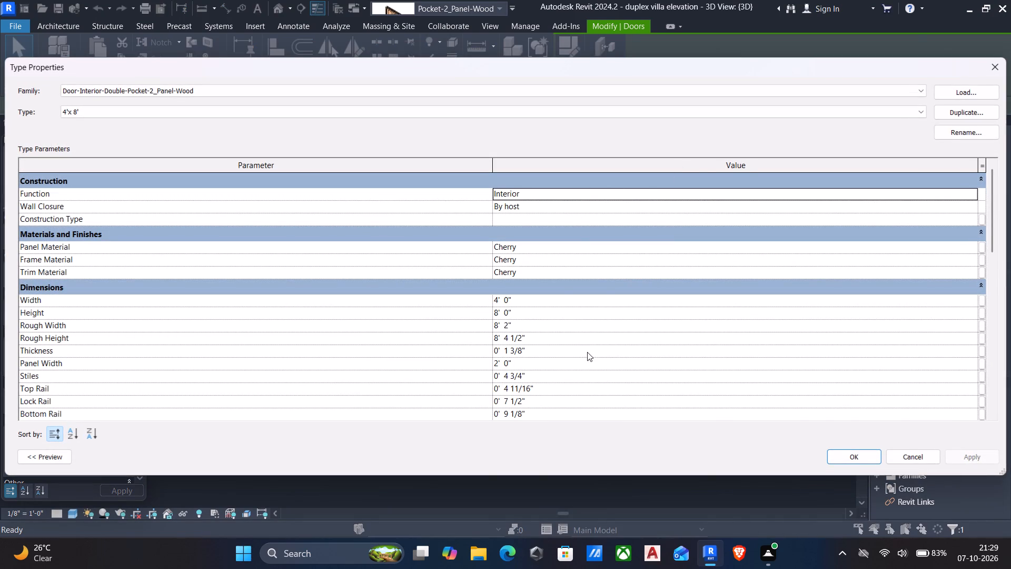
left_click(973, 244)
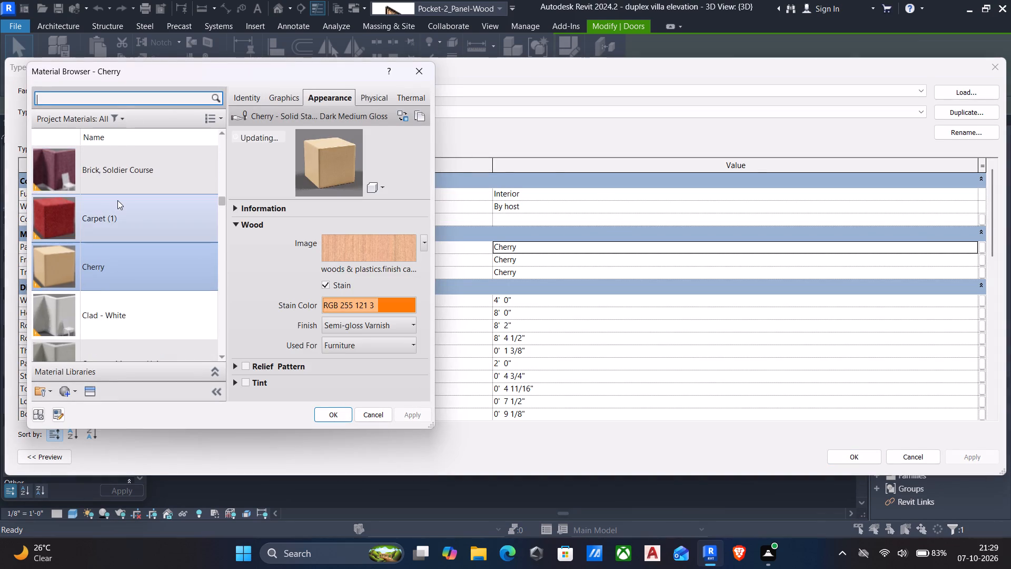
scroll(117, 200, "up", 15)
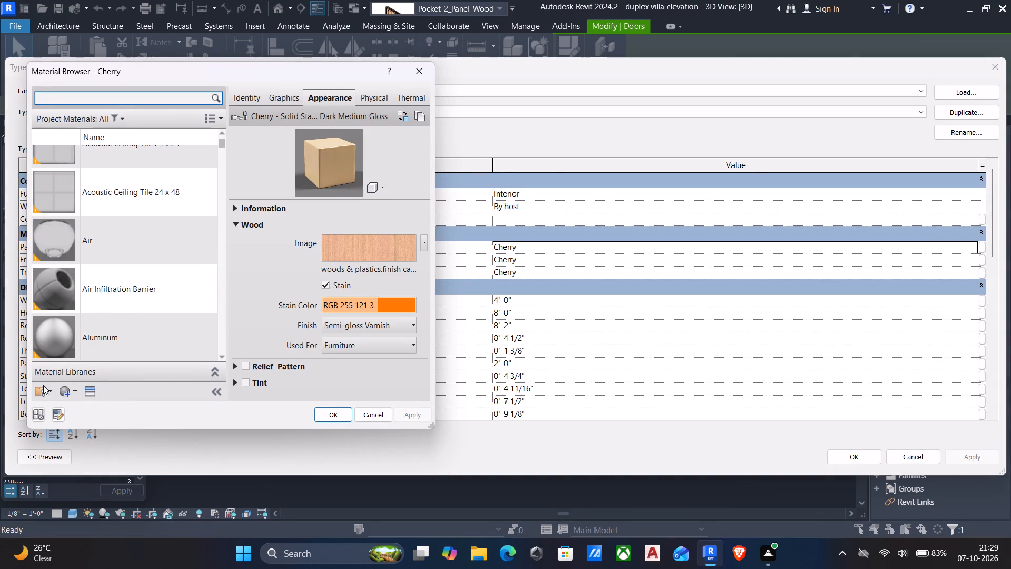
left_click(64, 390)
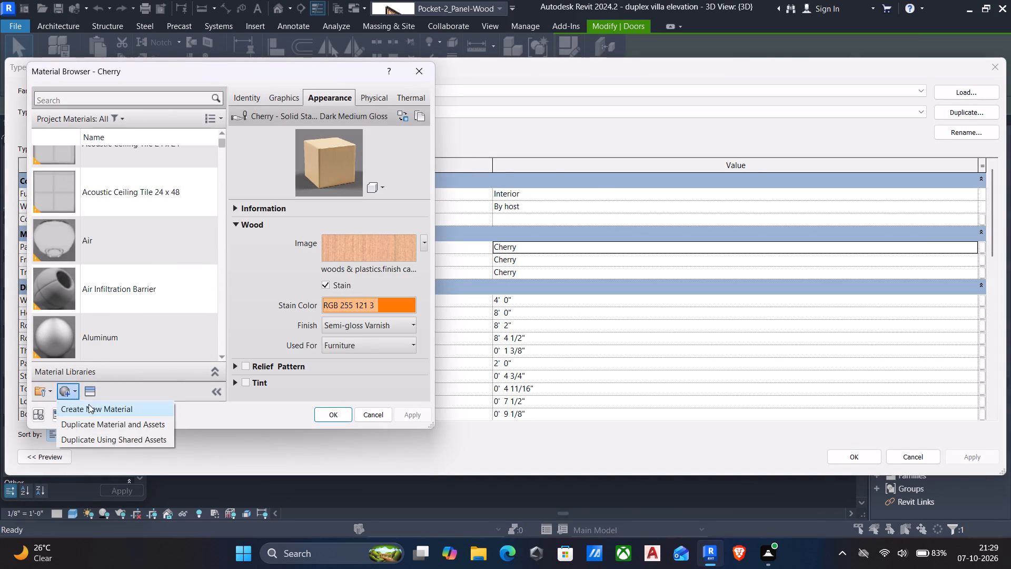
left_click(88, 404)
left_click(251, 93)
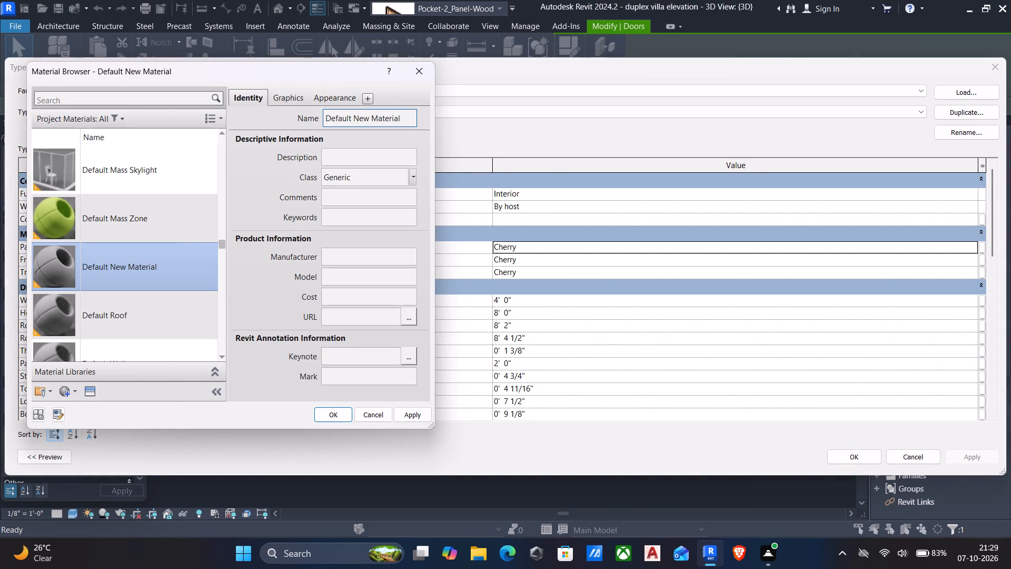
left_click(403, 113)
type("wood")
key("space")
type("door")
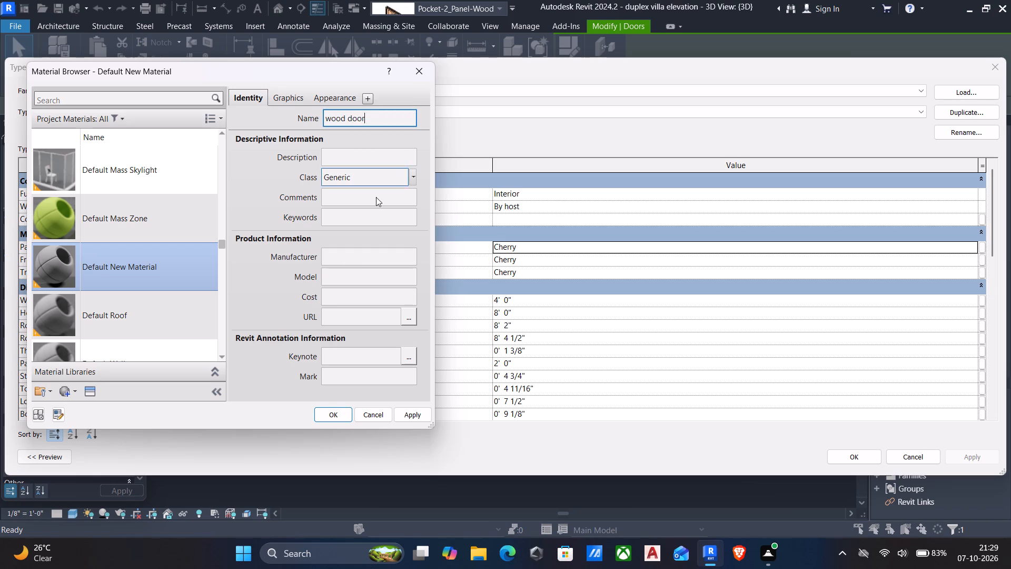
left_click(410, 415)
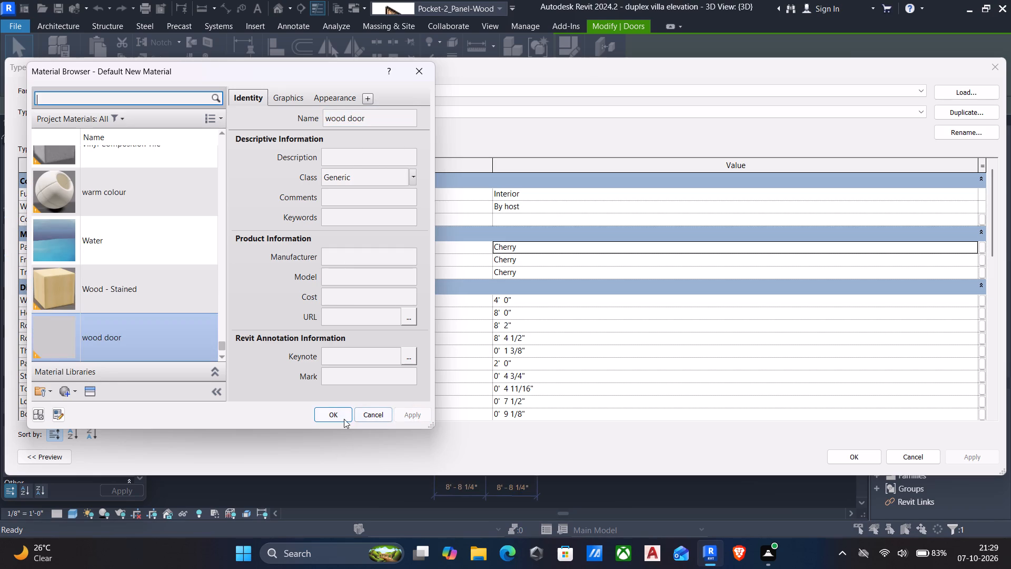
Give the wood door material the Cocobolo appearance from the Wood library and apply it as the entrance door's panel material.
left_click(333, 92)
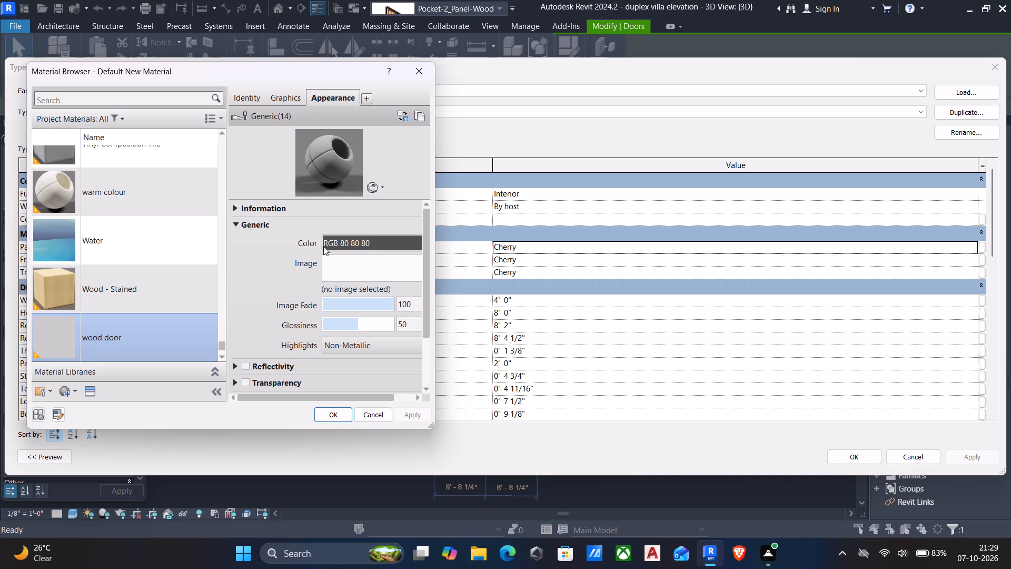
left_click(86, 394)
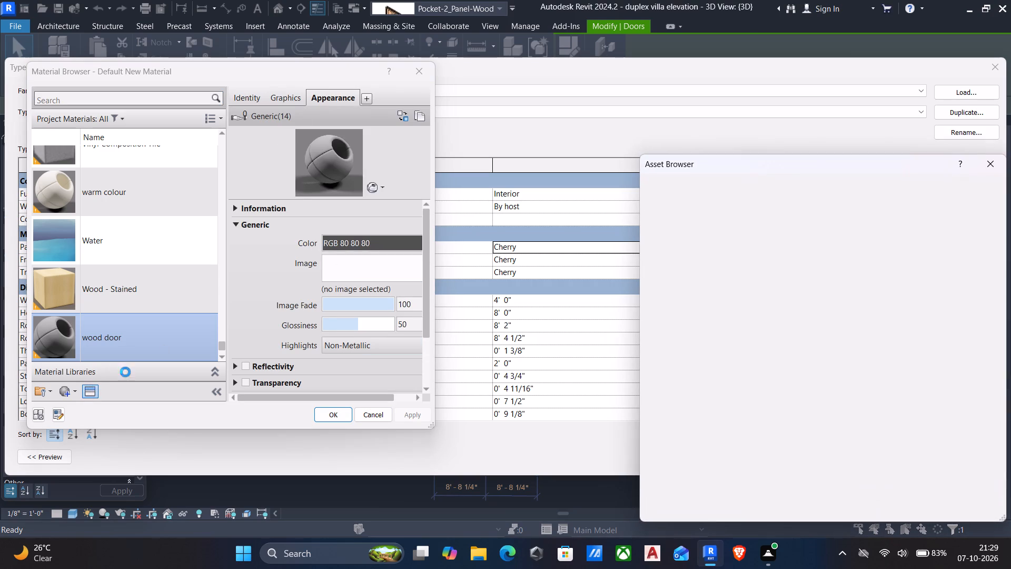
left_click(642, 258)
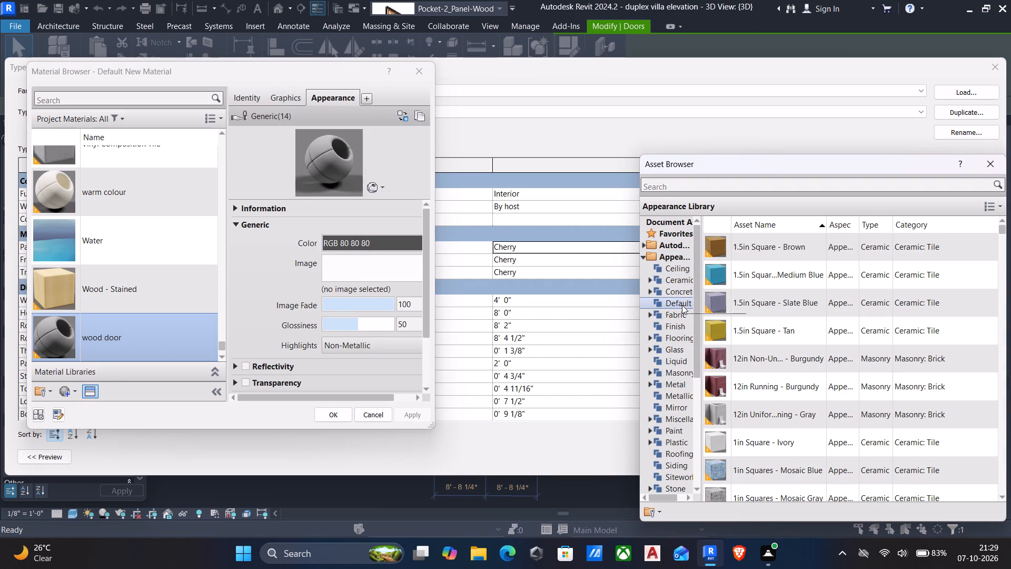
scroll(676, 369, "down", 4)
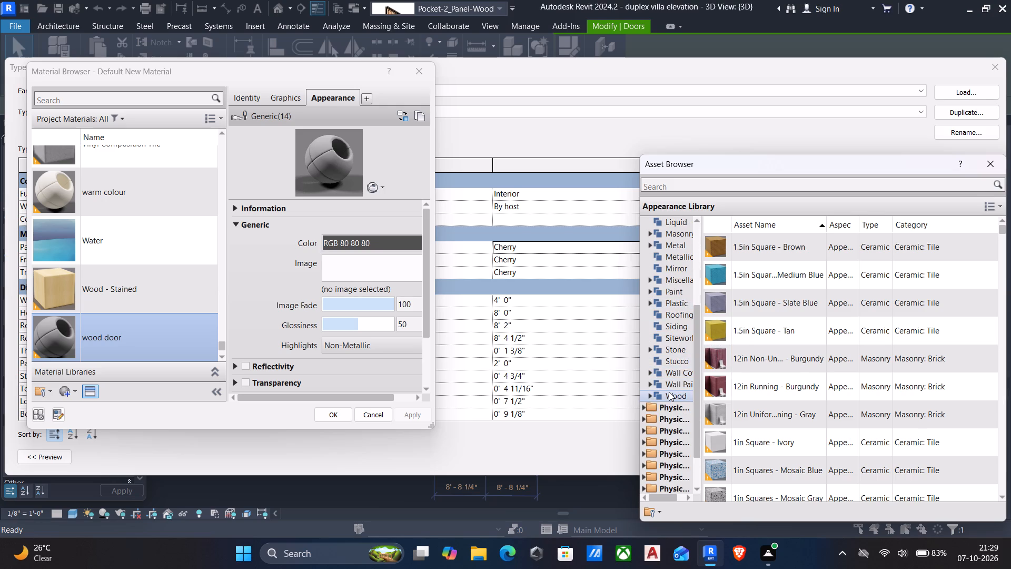
double_click(669, 392)
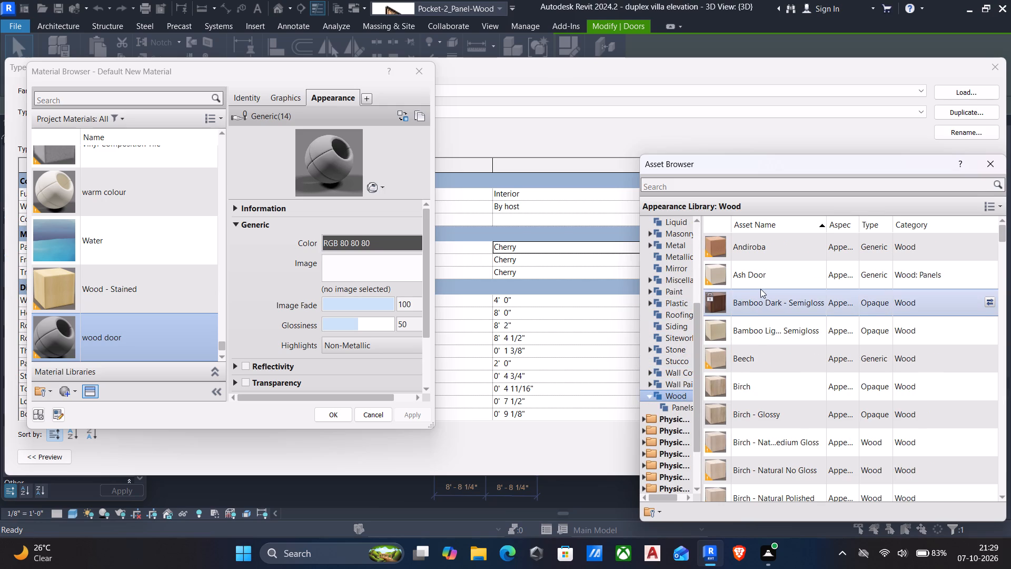
scroll(760, 289, "down", 15)
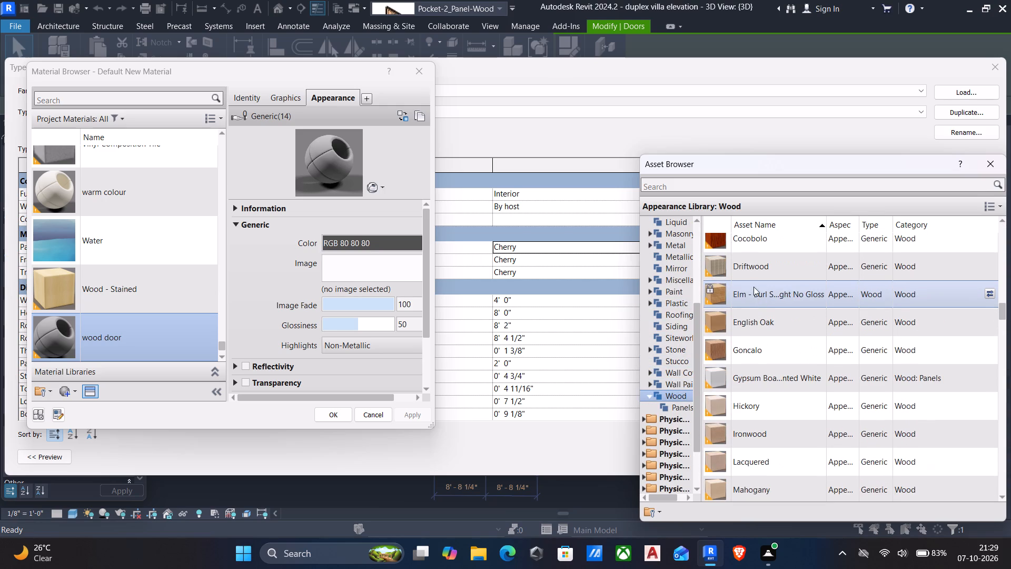
left_click(742, 240)
double_click(742, 240)
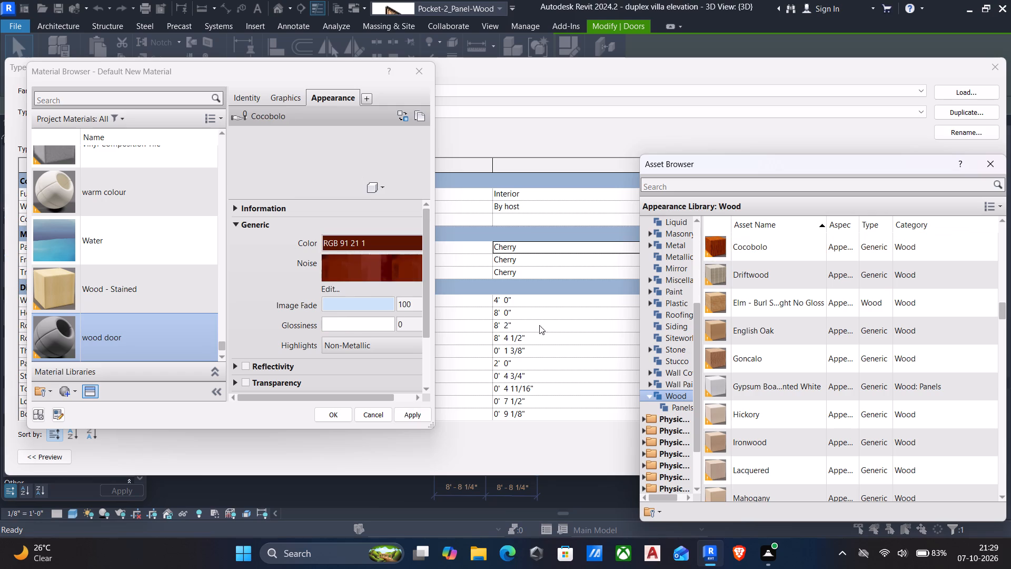
left_click(410, 412)
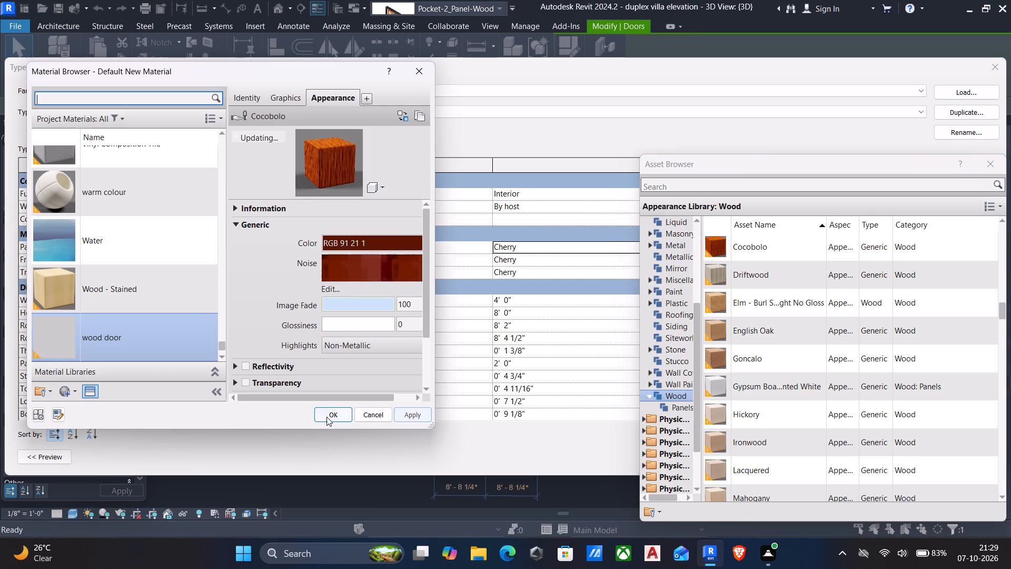
left_click(324, 411)
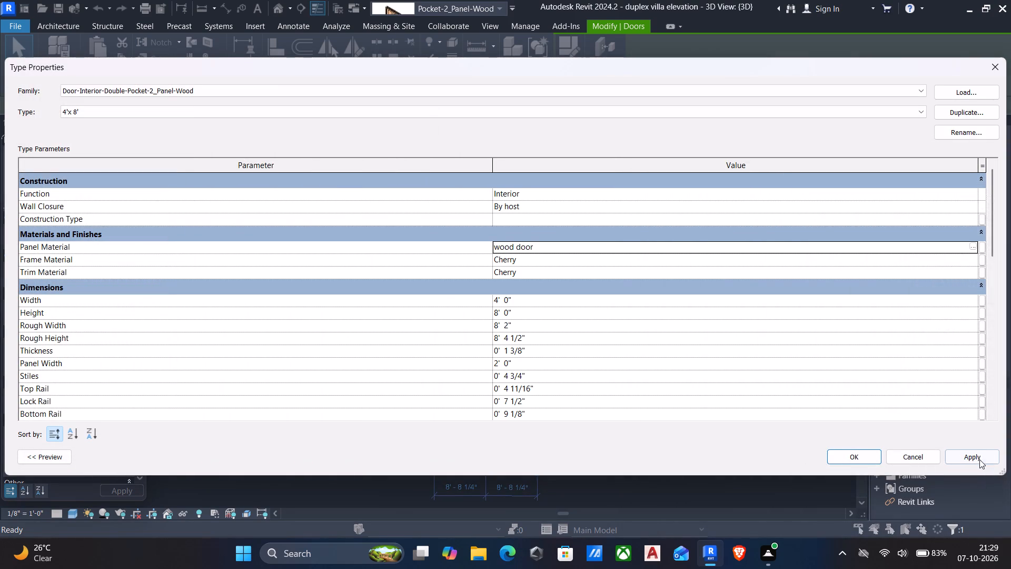
left_click(978, 458)
left_click(834, 455)
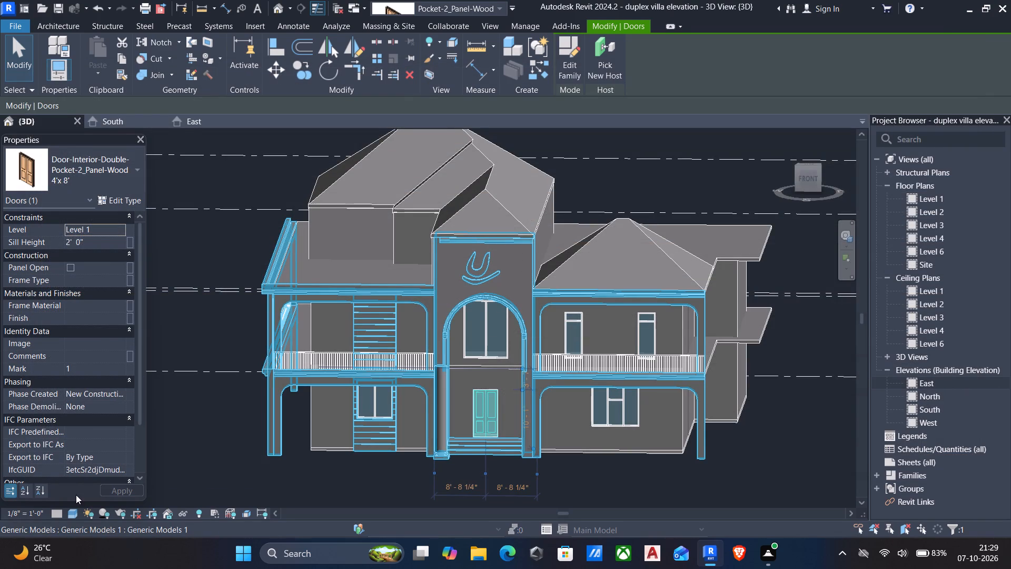
key("Escape")
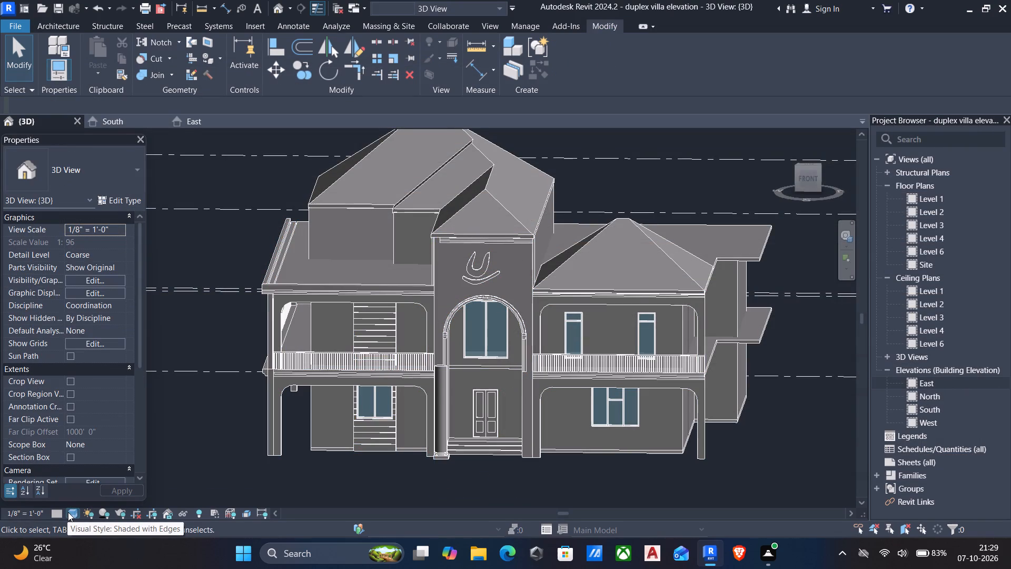
Switch the 3D view to the Realistic visual style and examine the entrance door's finish and the front facade.
left_click_drag(68, 512, 86, 495)
left_click(75, 511)
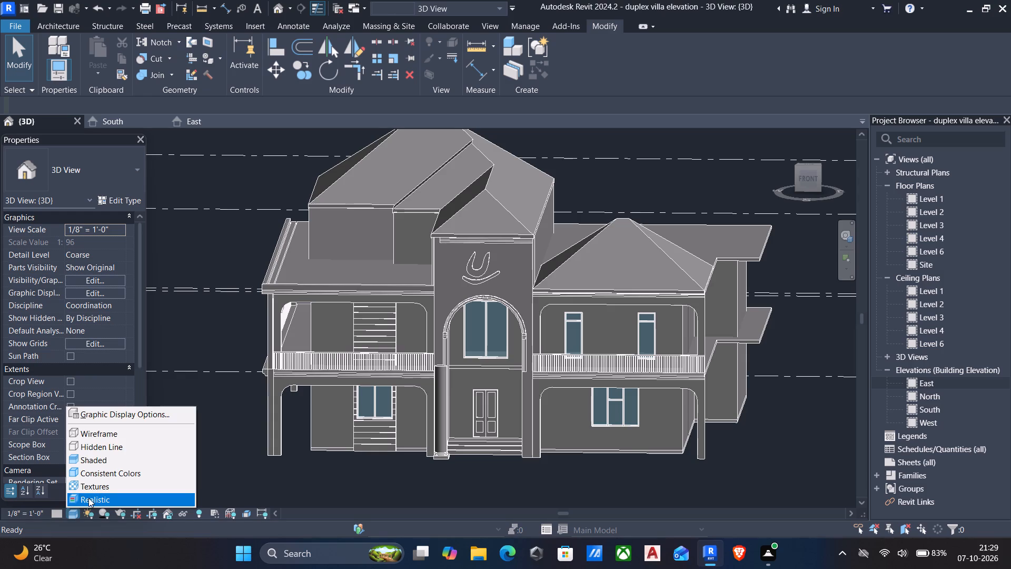
left_click(88, 498)
scroll(477, 436, "up", 5)
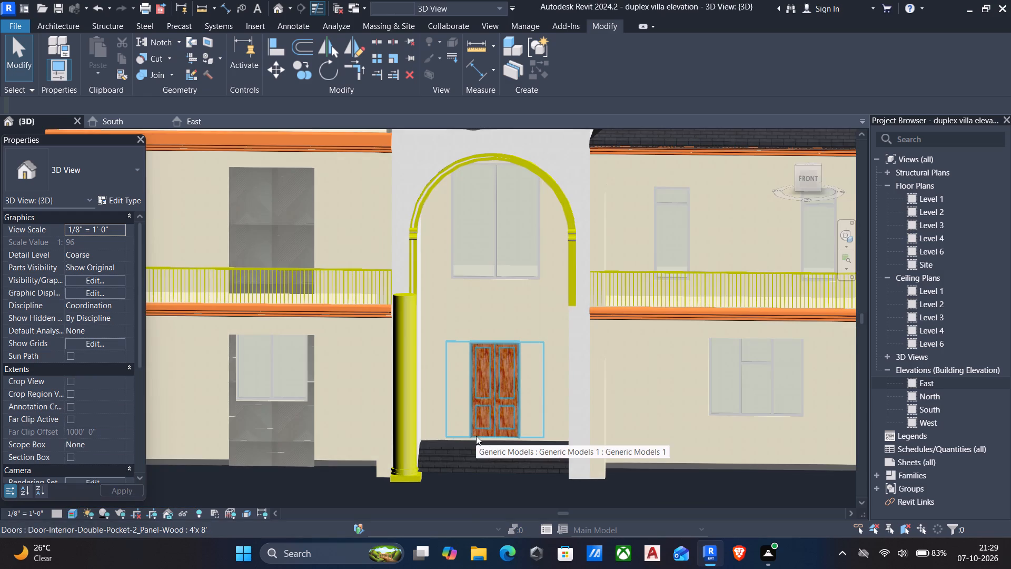
scroll(476, 436, "down", 7)
middle_click_drag(475, 436, 503, 414, "shift")
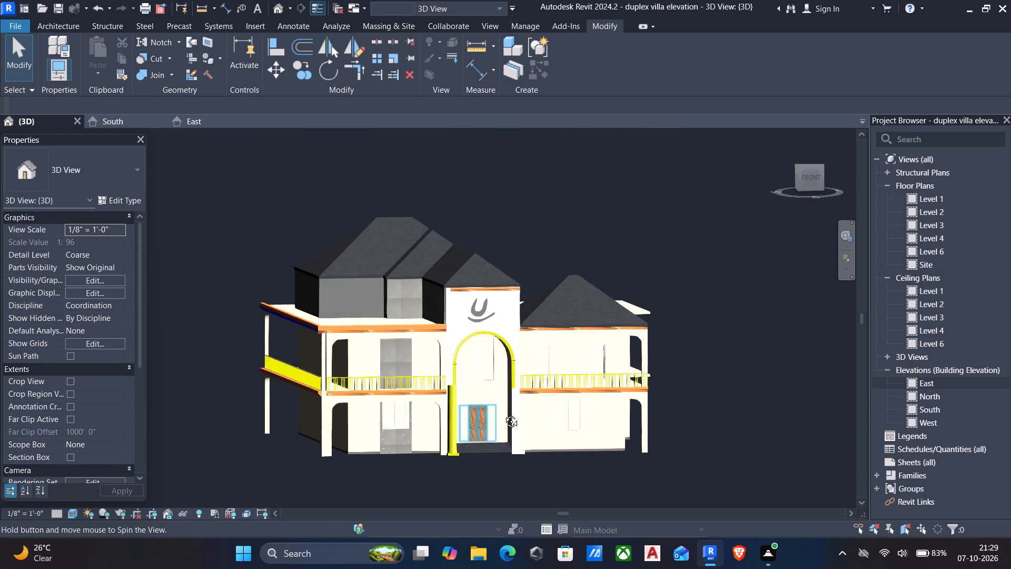
middle_click_drag(503, 414, 429, 448, "shift")
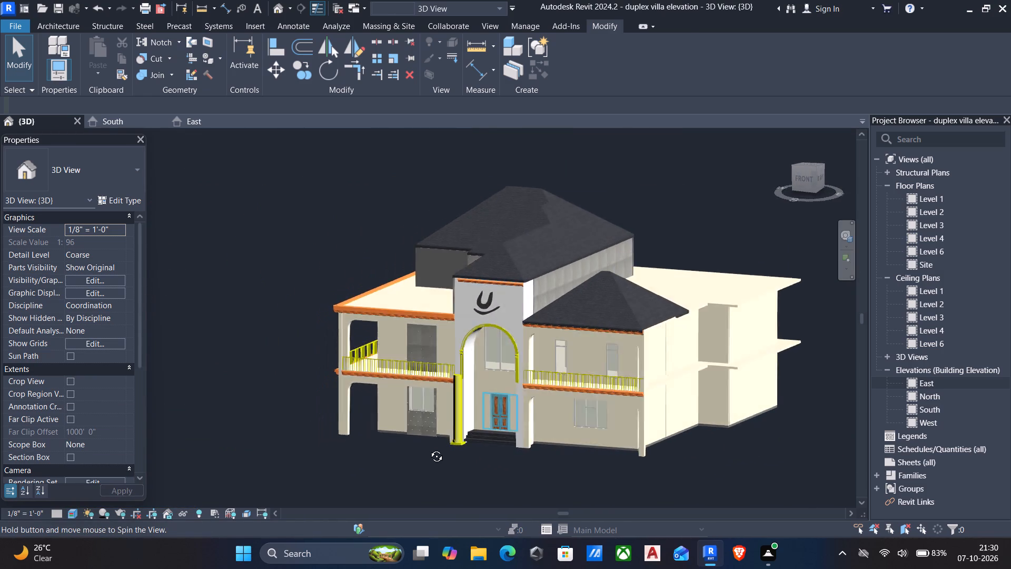
middle_click_drag(429, 448, 427, 454, "shift")
scroll(447, 407, "up", 6)
scroll(479, 330, "up", 5)
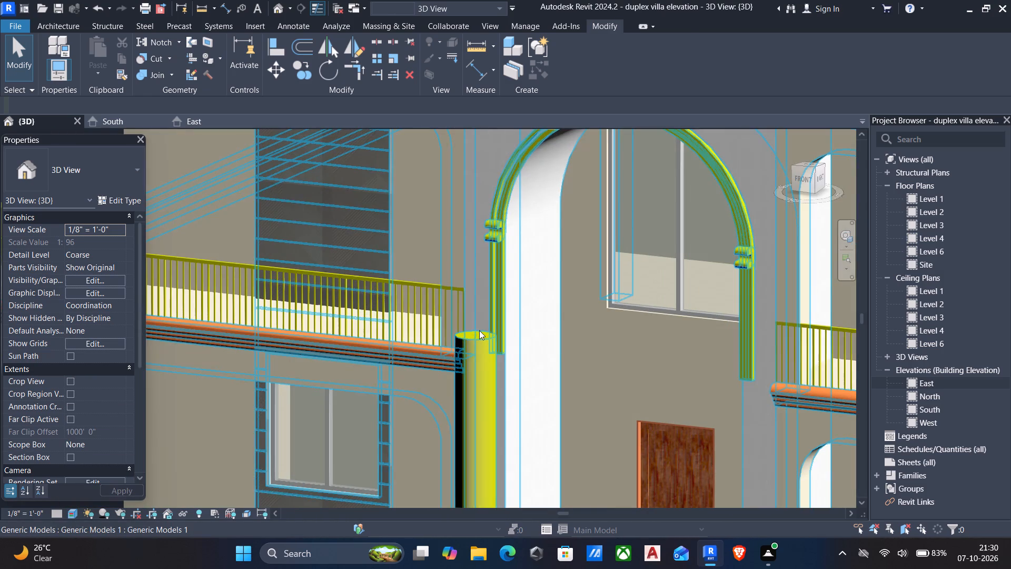
Set the 3D view's visual style to Shaded.
left_click(67, 511)
left_click(96, 460)
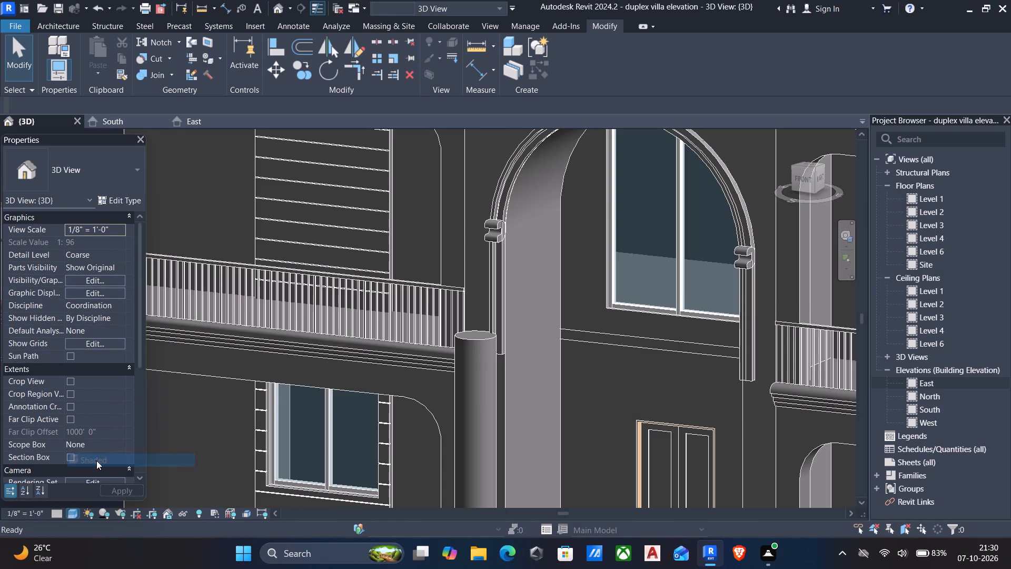
Examine the villa's exterior from the front and both front corners.
scroll(196, 472, "down", 6)
scroll(323, 475, "down", 1)
middle_click_drag(331, 474, 348, 449)
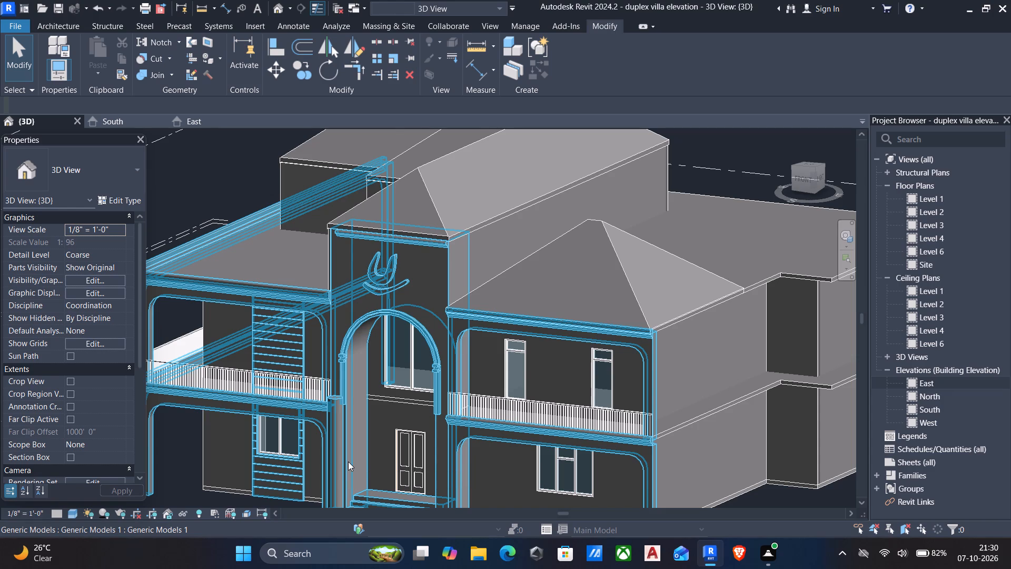
scroll(348, 462, "down", 4)
middle_click_drag(339, 464, 339, 461, "shift")
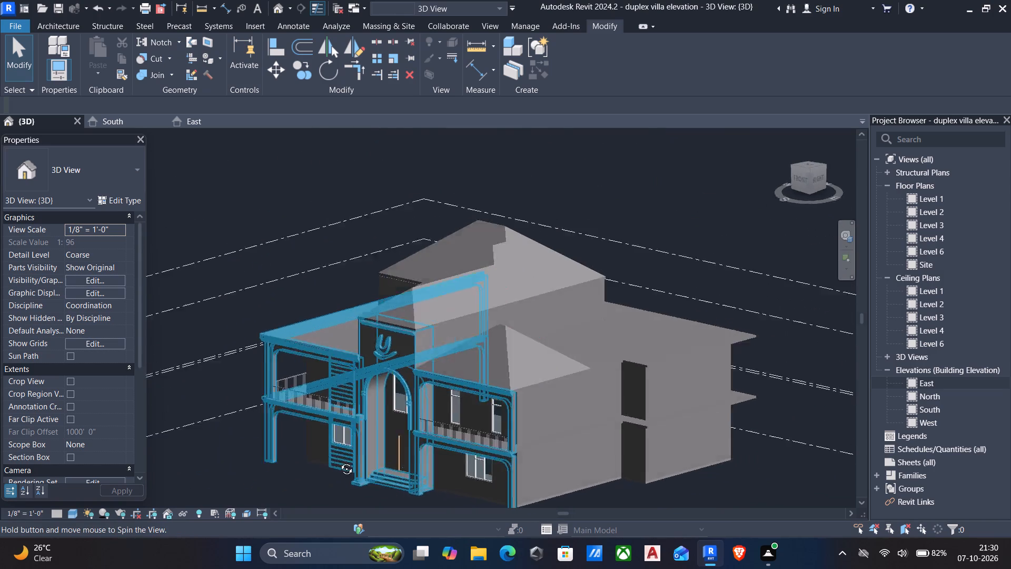
middle_click_drag(339, 461, 407, 433, "shift")
scroll(440, 417, "down", 1)
middle_click_drag(440, 417, 480, 299)
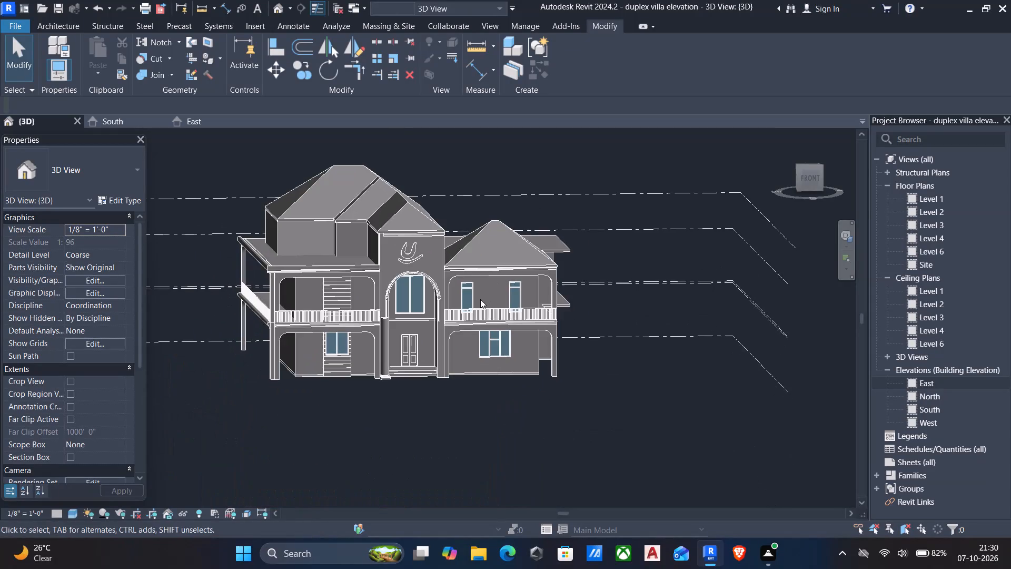
middle_click_drag(480, 299, 497, 332)
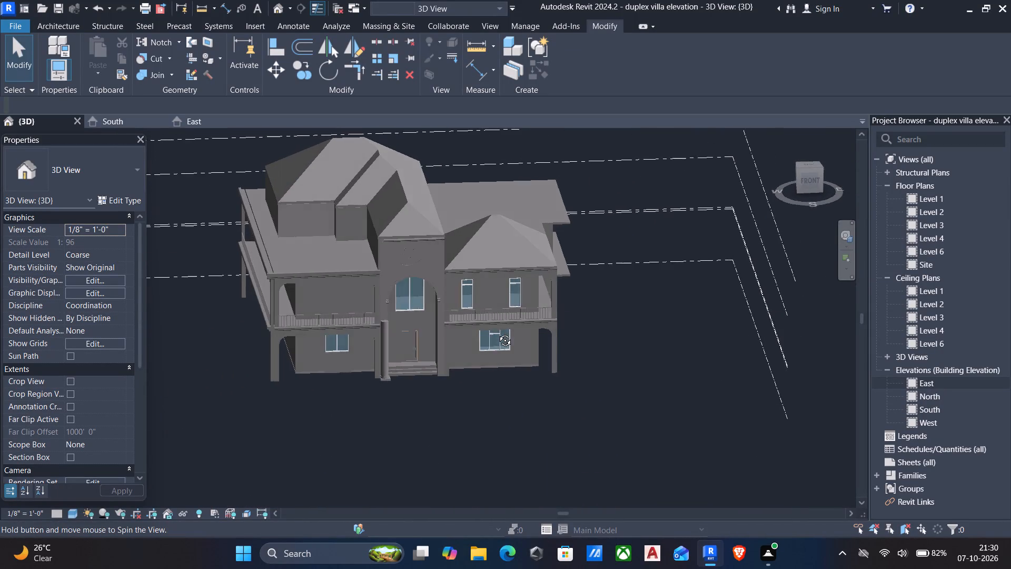
middle_click_drag(497, 332, 498, 332)
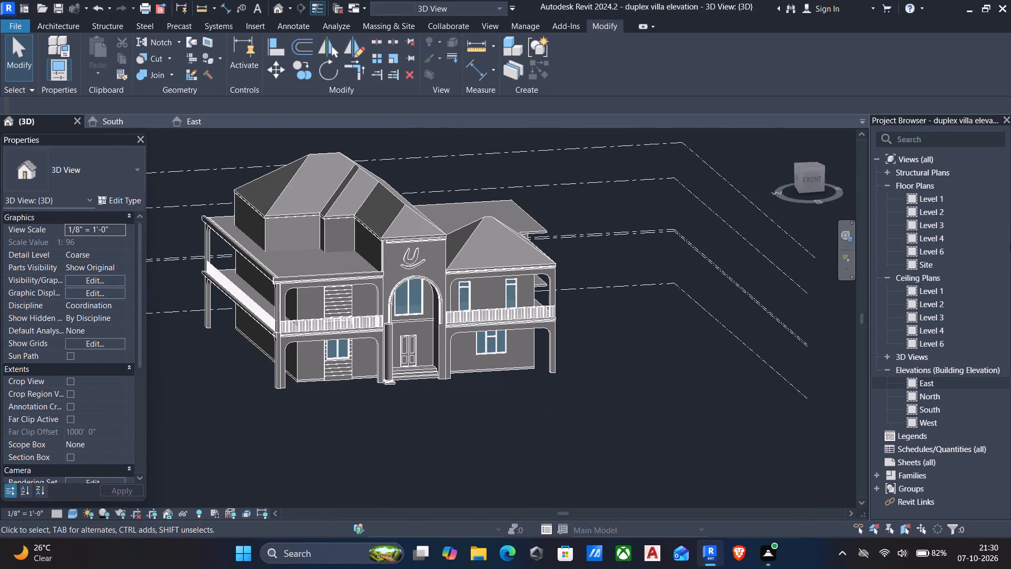
Open the Site floor plan view.
left_click(928, 263)
double_click(928, 263)
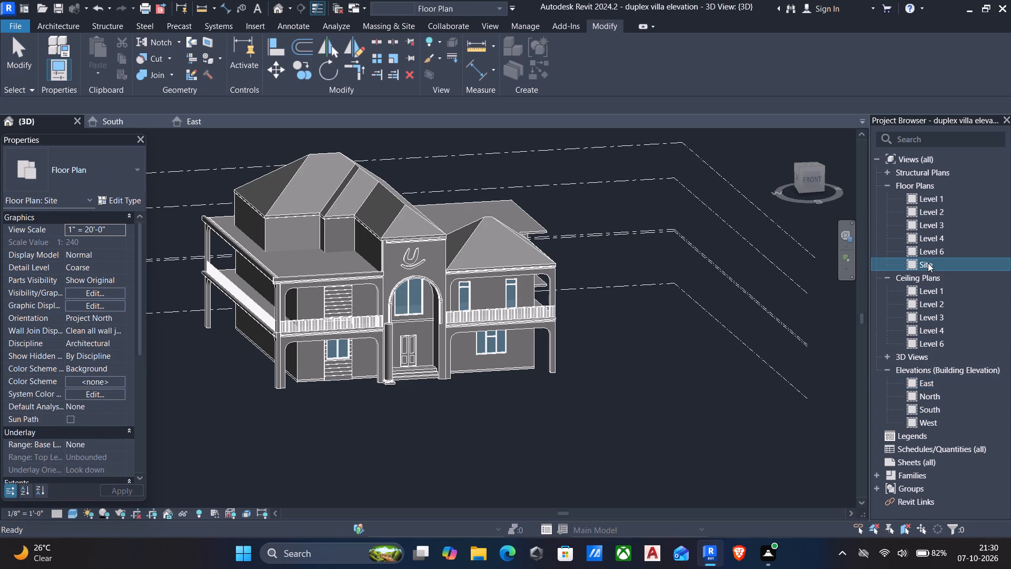
key("Escape")
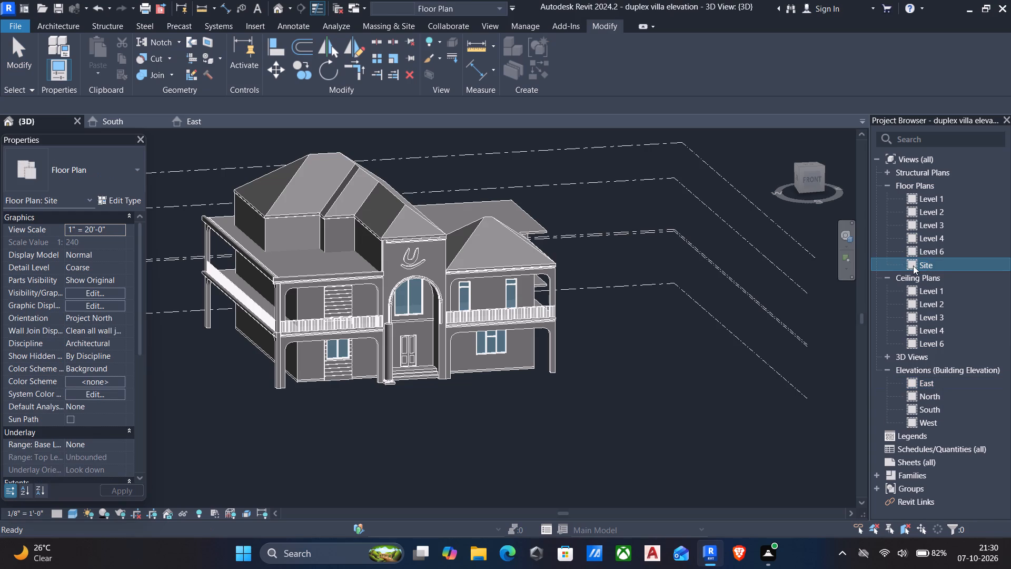
Open the Site floor plan view.
double_click(924, 266)
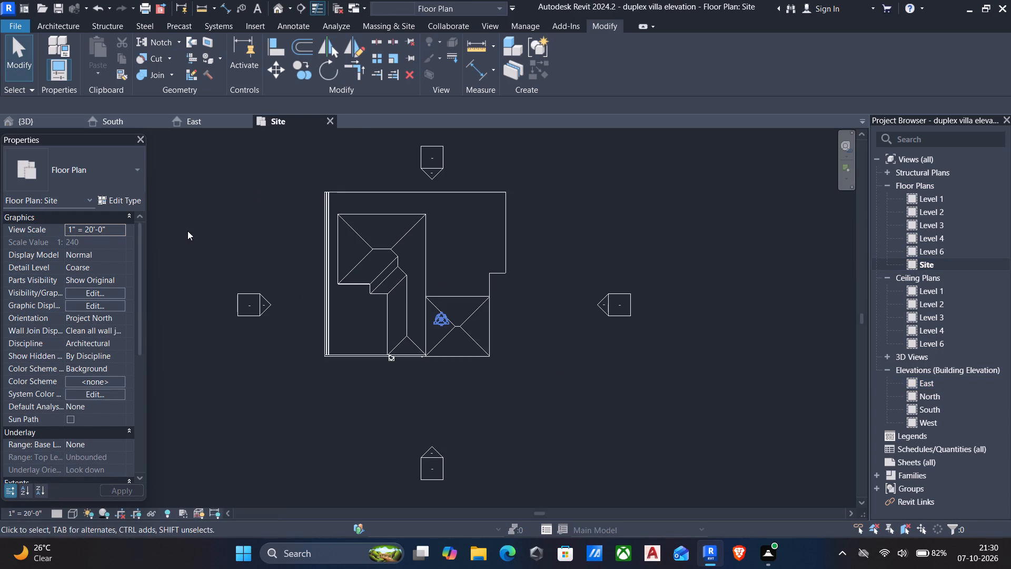
scroll(368, 182, "down", 2)
scroll(339, 177, "up", 1)
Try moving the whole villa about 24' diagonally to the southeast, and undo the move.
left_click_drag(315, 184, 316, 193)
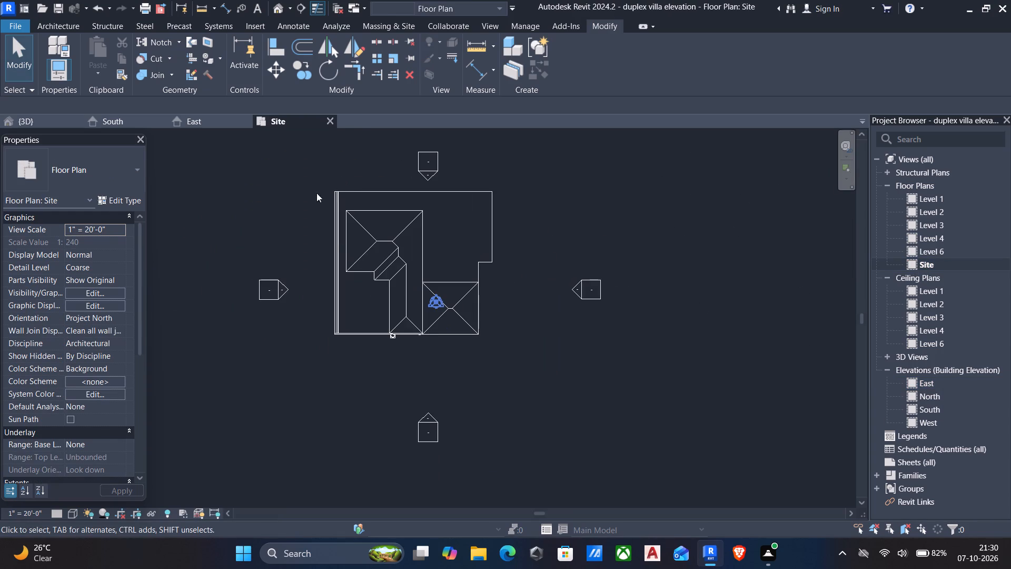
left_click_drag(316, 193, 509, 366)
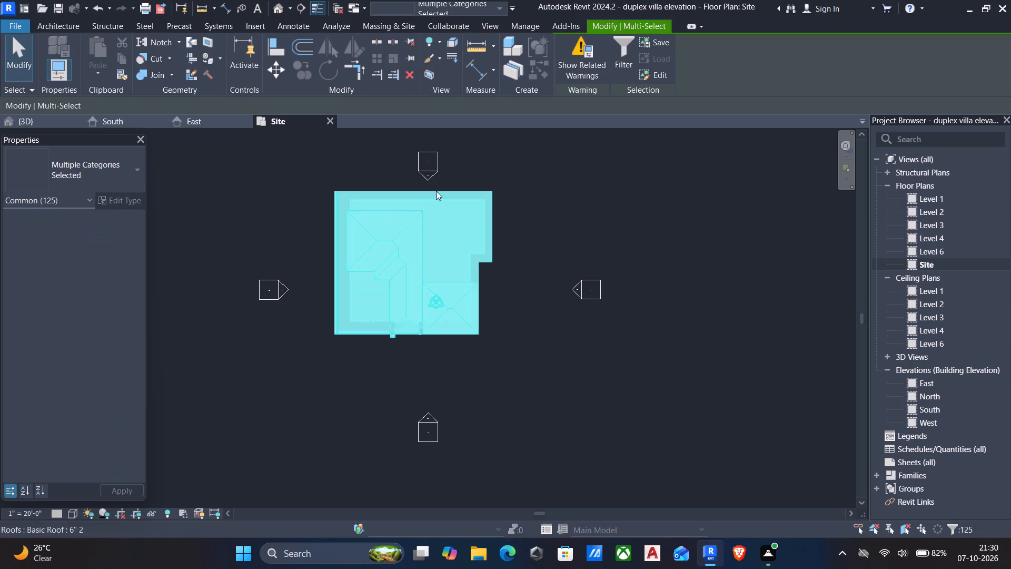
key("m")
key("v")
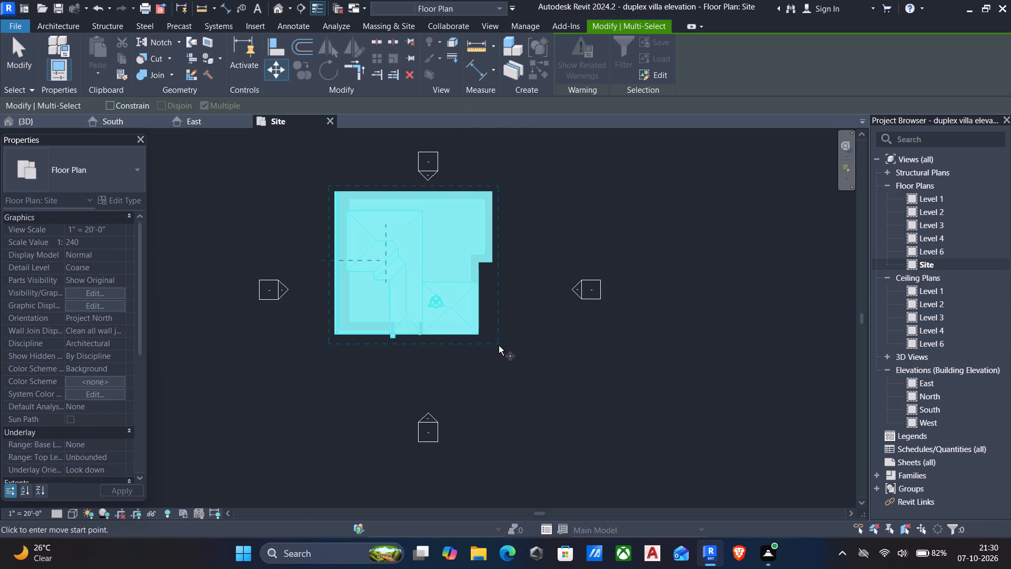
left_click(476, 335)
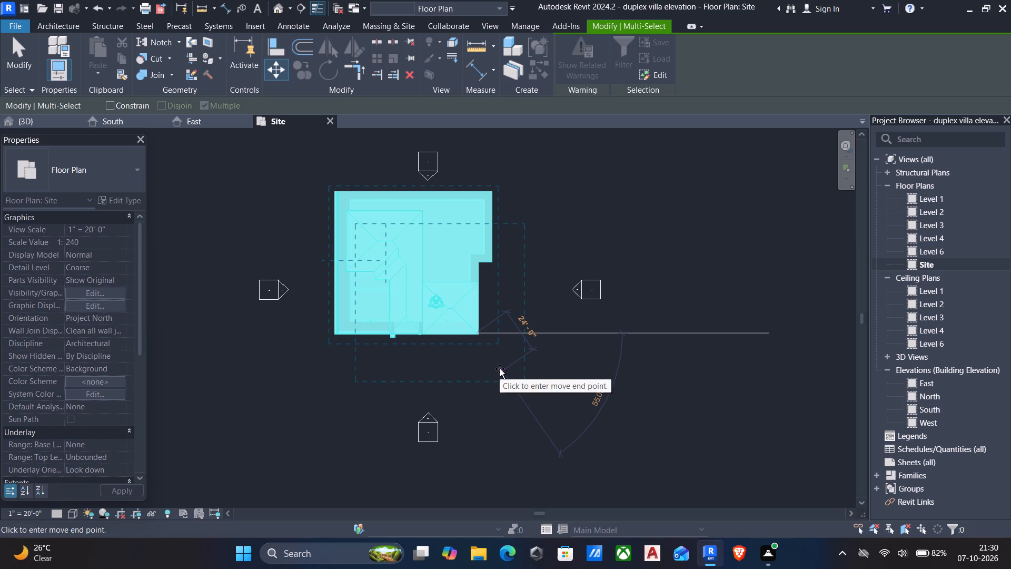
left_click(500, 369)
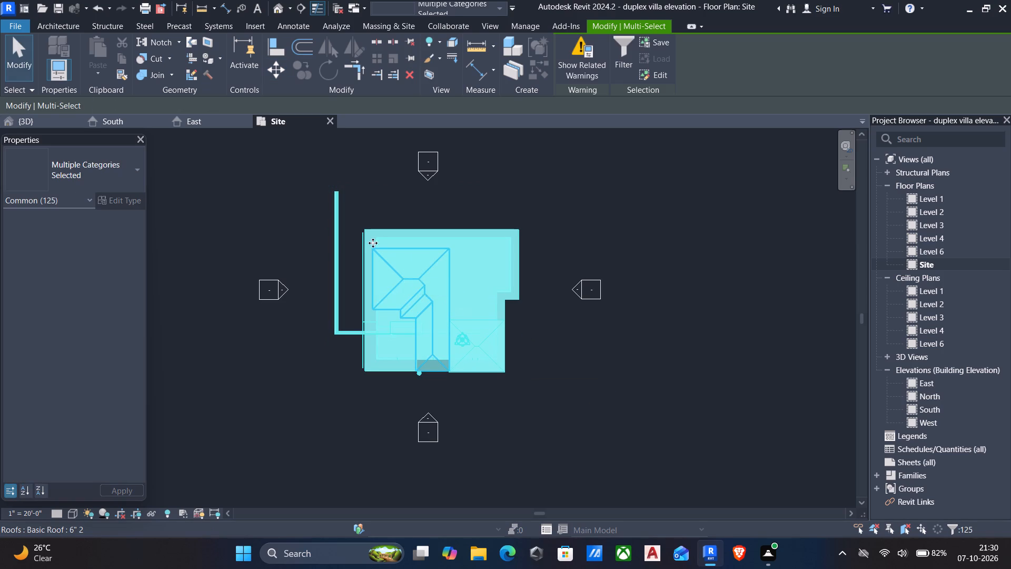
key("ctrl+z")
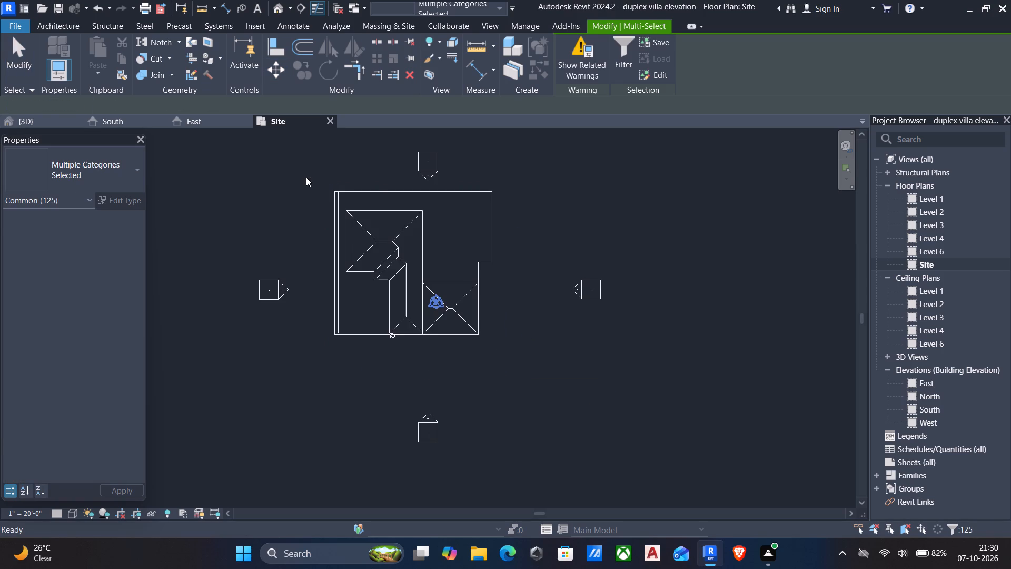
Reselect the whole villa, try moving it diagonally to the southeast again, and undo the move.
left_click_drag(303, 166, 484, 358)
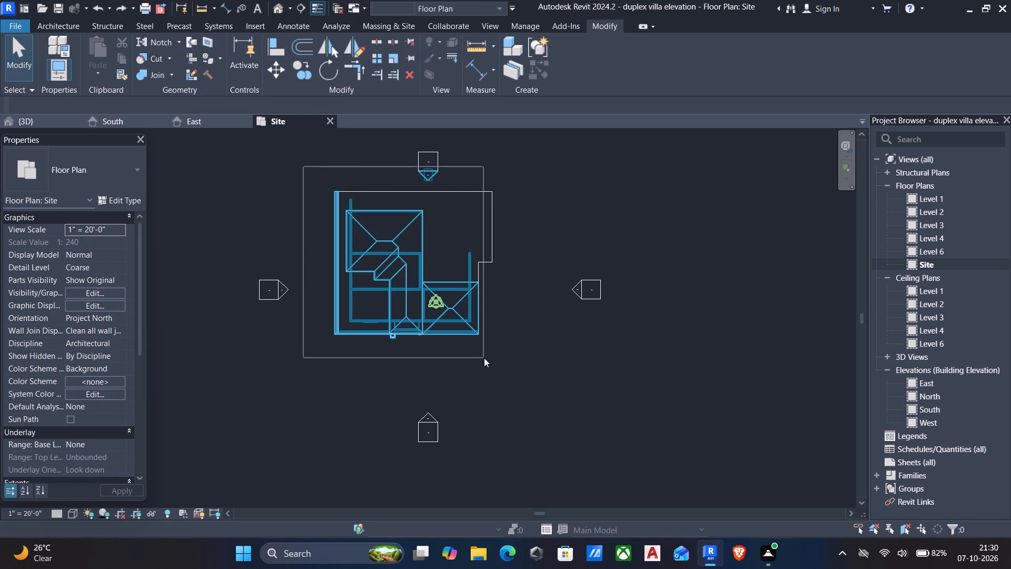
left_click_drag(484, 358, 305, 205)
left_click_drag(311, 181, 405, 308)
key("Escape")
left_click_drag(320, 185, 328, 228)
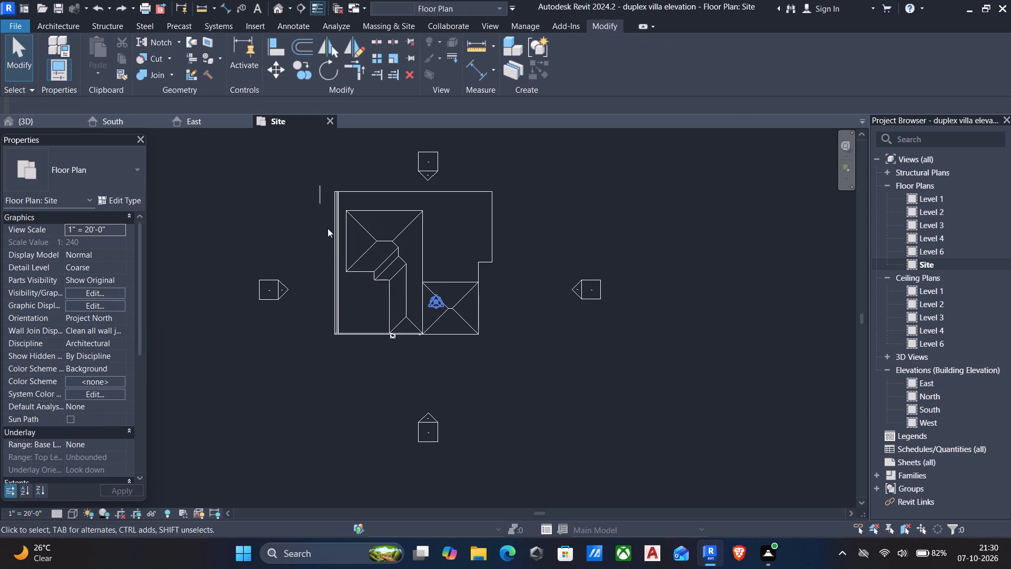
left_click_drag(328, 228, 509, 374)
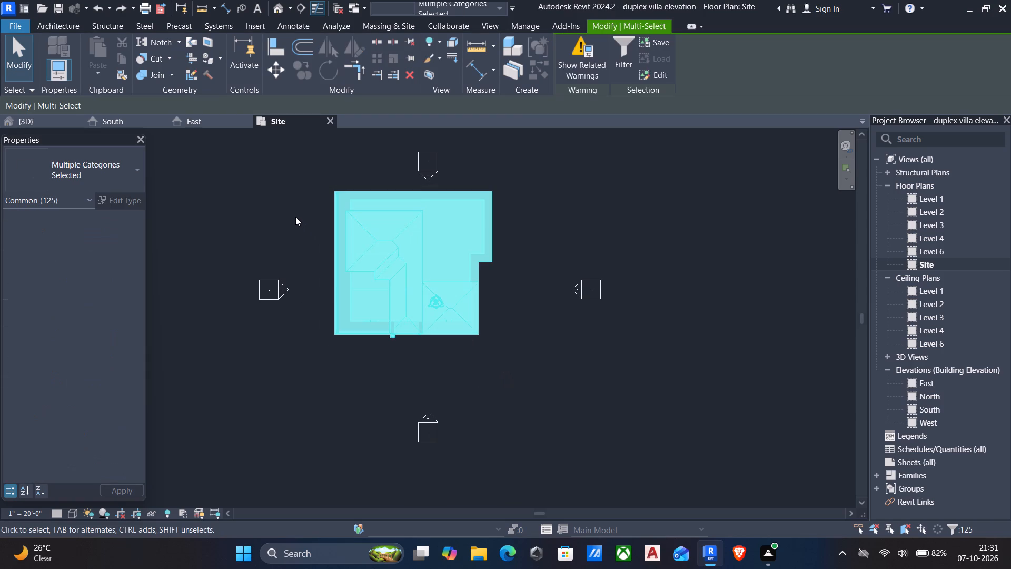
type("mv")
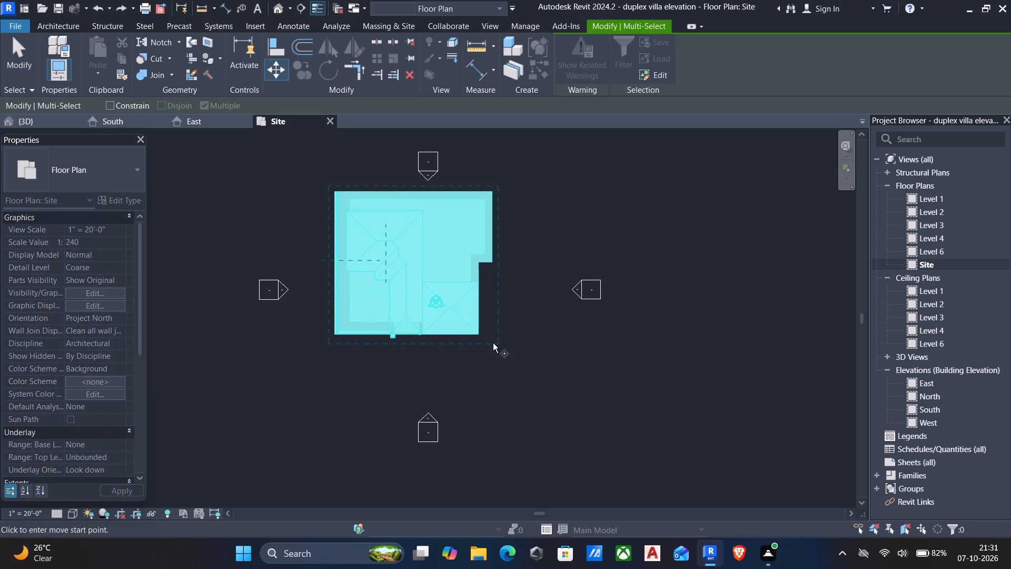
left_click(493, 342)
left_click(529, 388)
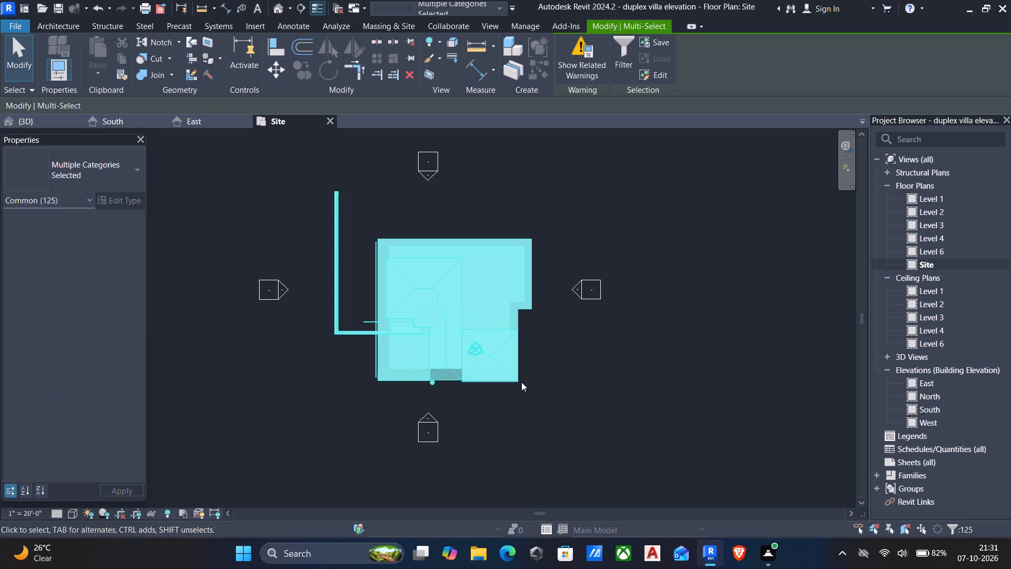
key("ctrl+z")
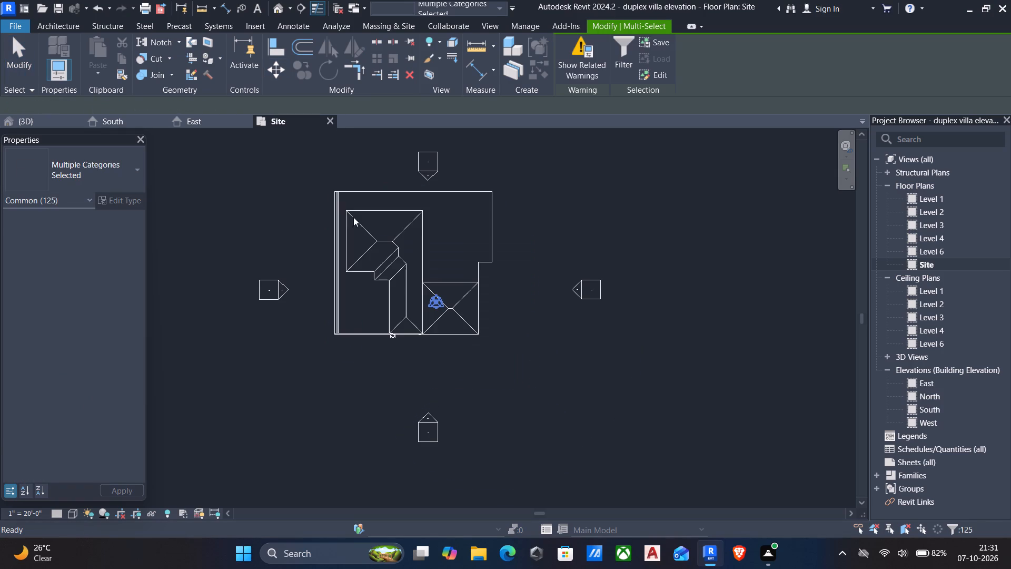
Nudge the North elevation marker farther north, away from the villa.
scroll(369, 171, "down", 2)
middle_click_drag(364, 175, 378, 322)
left_click_drag(390, 285, 452, 323)
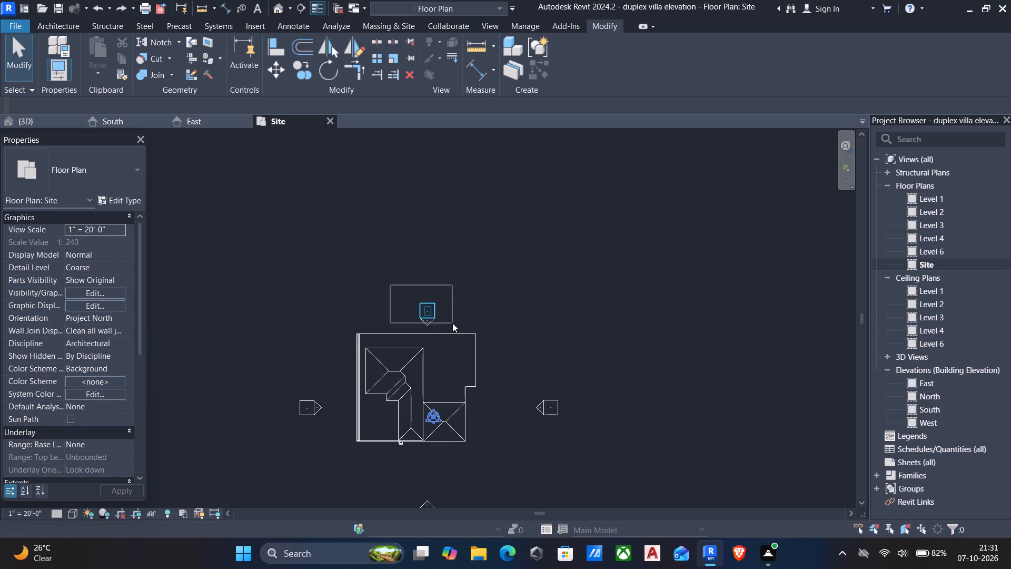
left_click_drag(452, 323, 462, 341)
key("Up")
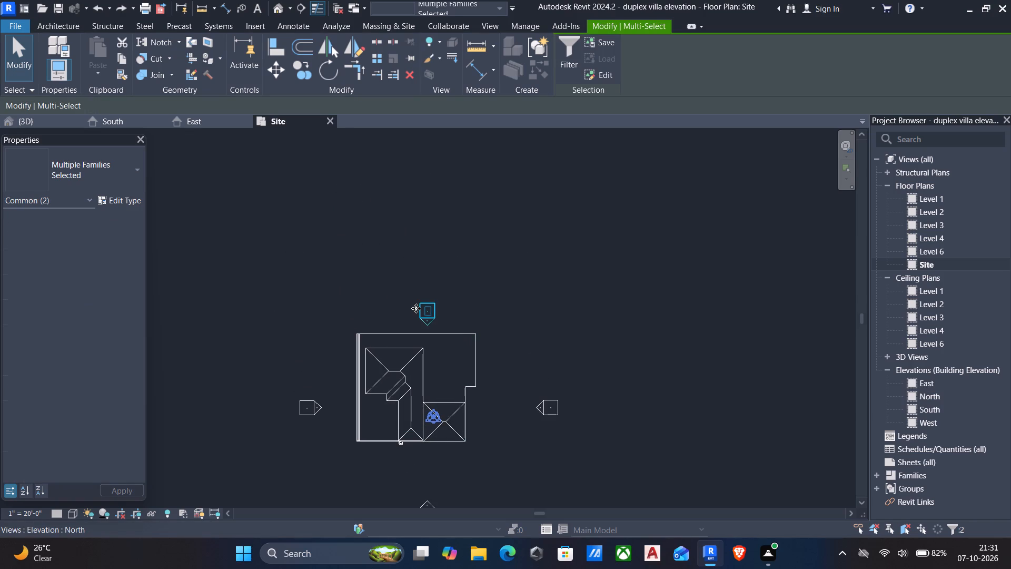
key("Up")
key("Up")
key("Up")
key("Up")
key("Up")
key("Up")
key("Up")
key("Up")
key("Up")
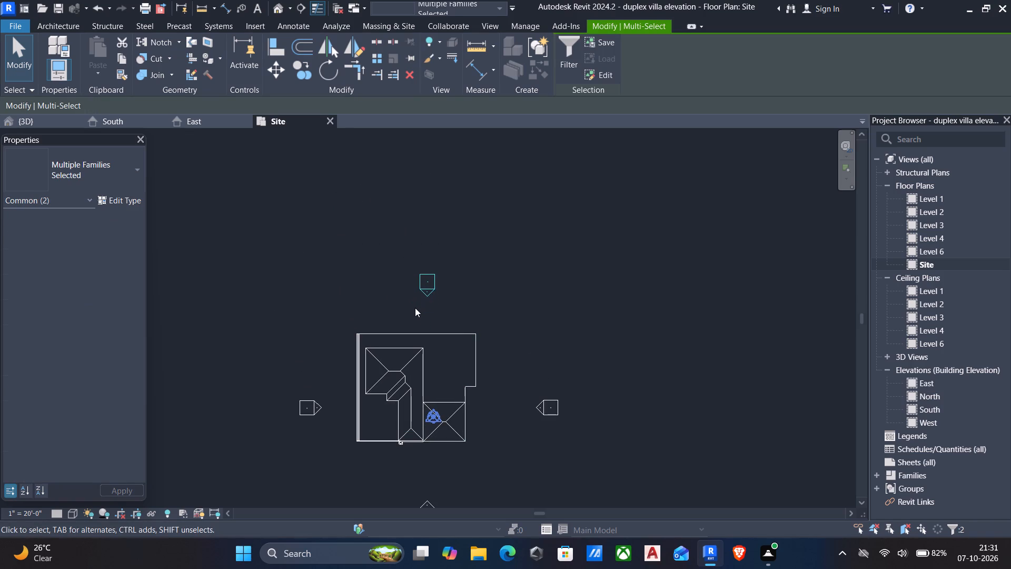
key("Up")
key("Up")
key("Up")
key("Up")
key("Up")
Nudge the West elevation marker farther west, away from the villa.
left_click_drag(331, 446, 275, 394)
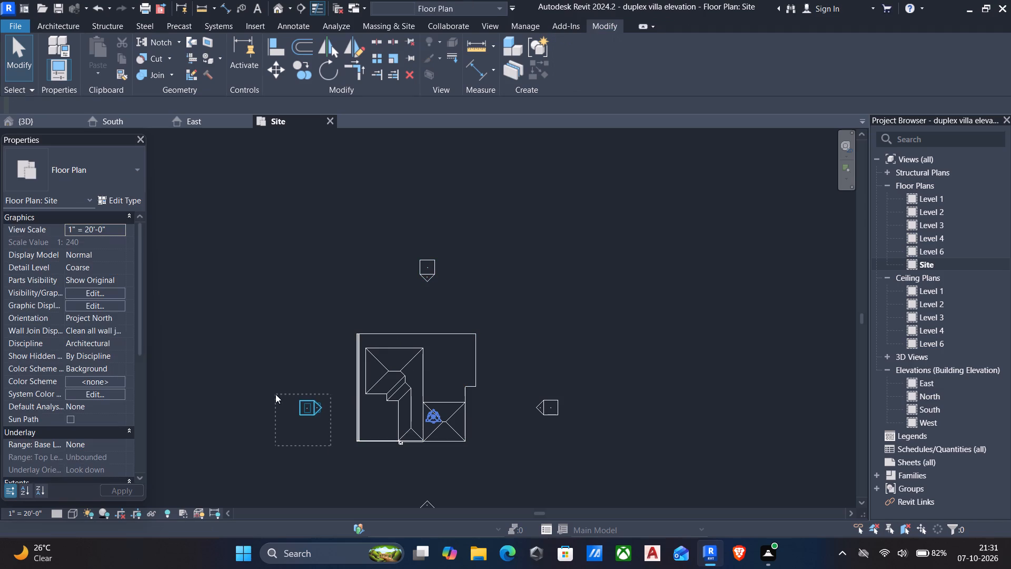
left_click_drag(275, 394, 230, 374)
key("Left")
key("Left")
key("Left")
key("Left")
key("Left")
key("Left")
key("Left")
key("Left")
key("Left")
key("Left")
key("Left")
key("Left")
key("Left")
key("Left")
key("Left")
key("Left")
key("Left")
key("Left")
key("Left")
key("Left")
key("Left")
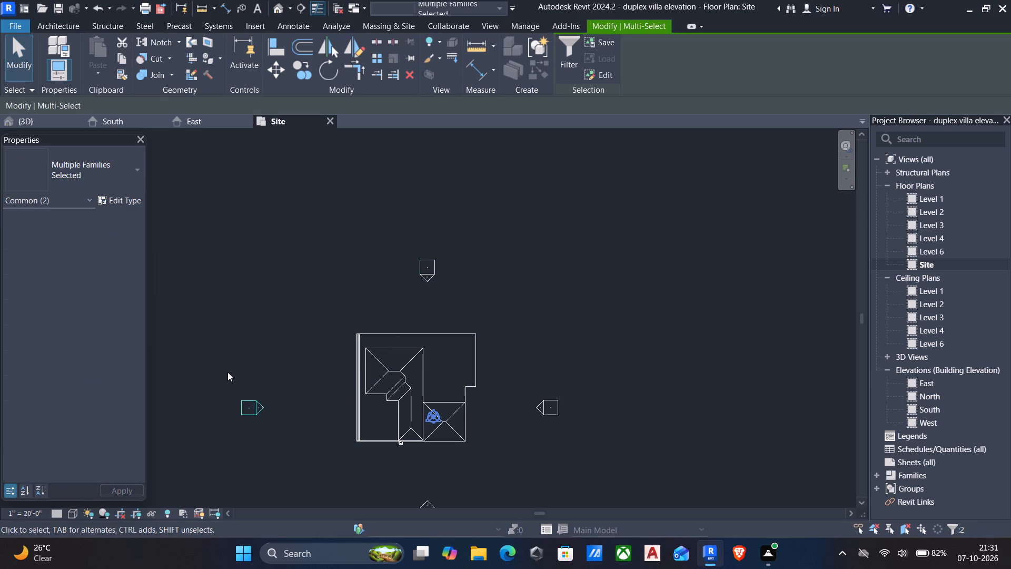
key("Left")
Nudge the East elevation marker farther east, away from the villa.
left_click_drag(511, 372, 616, 448)
key("Right")
key("Right")
key("Right")
key("Right")
key("Right")
key("Right")
key("Right")
scroll(521, 443, "down", 1)
middle_click_drag(521, 444, 524, 374)
key("Right")
key("Right")
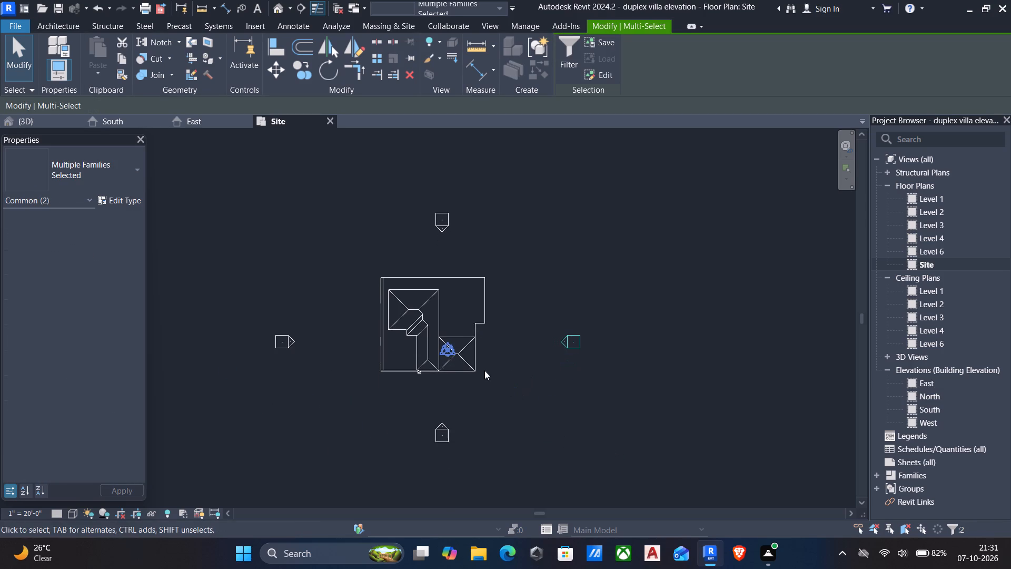
key("Right")
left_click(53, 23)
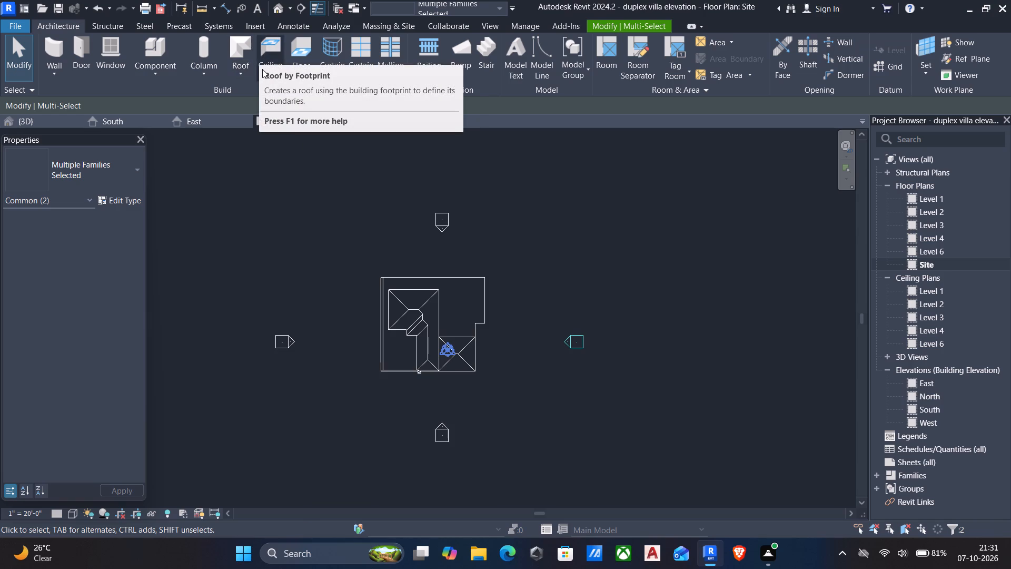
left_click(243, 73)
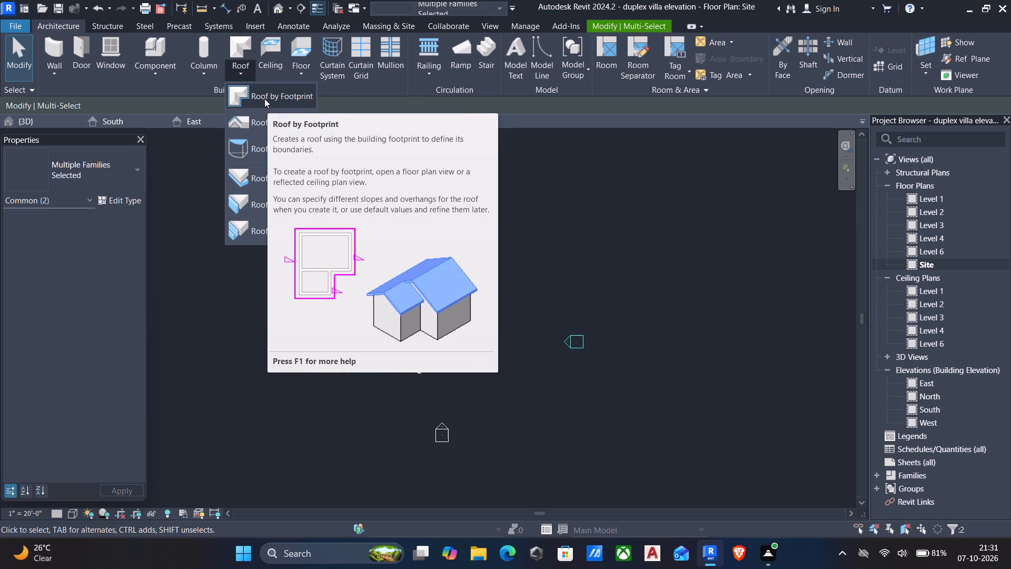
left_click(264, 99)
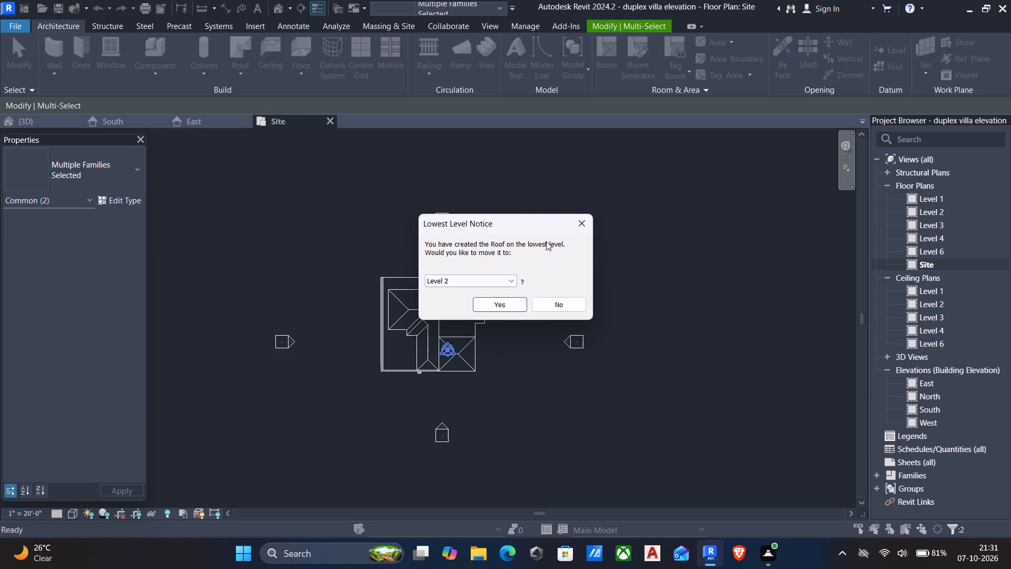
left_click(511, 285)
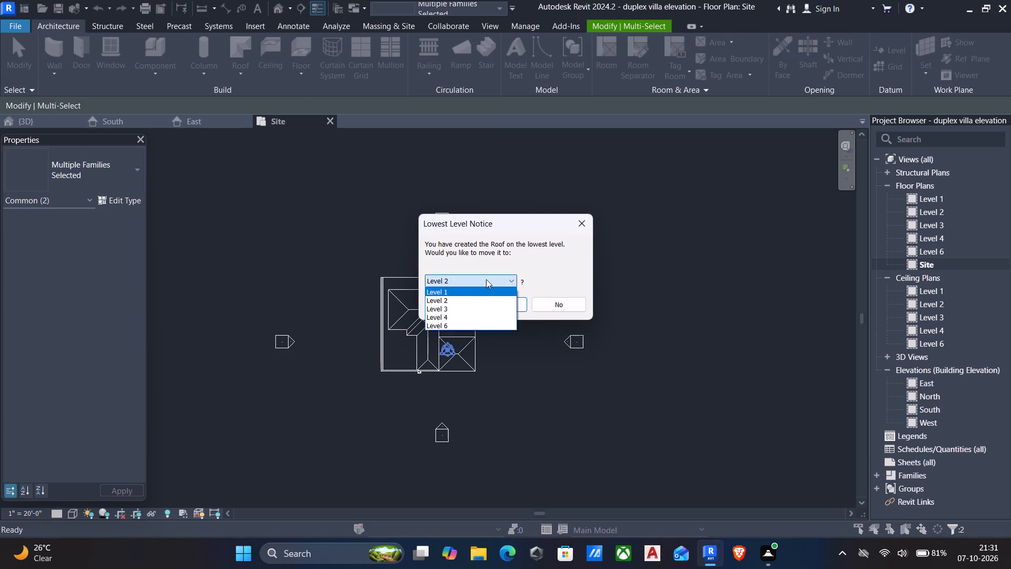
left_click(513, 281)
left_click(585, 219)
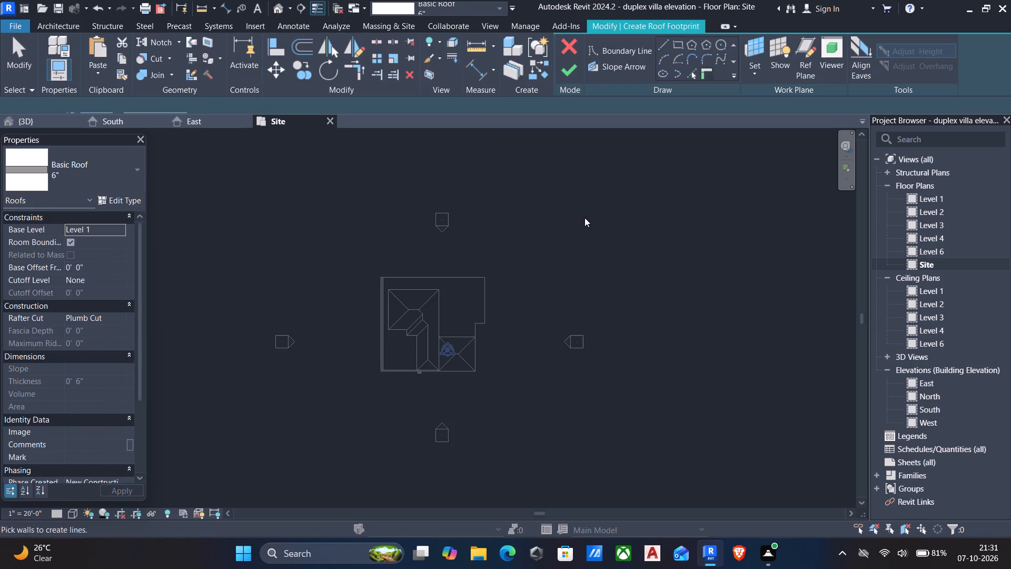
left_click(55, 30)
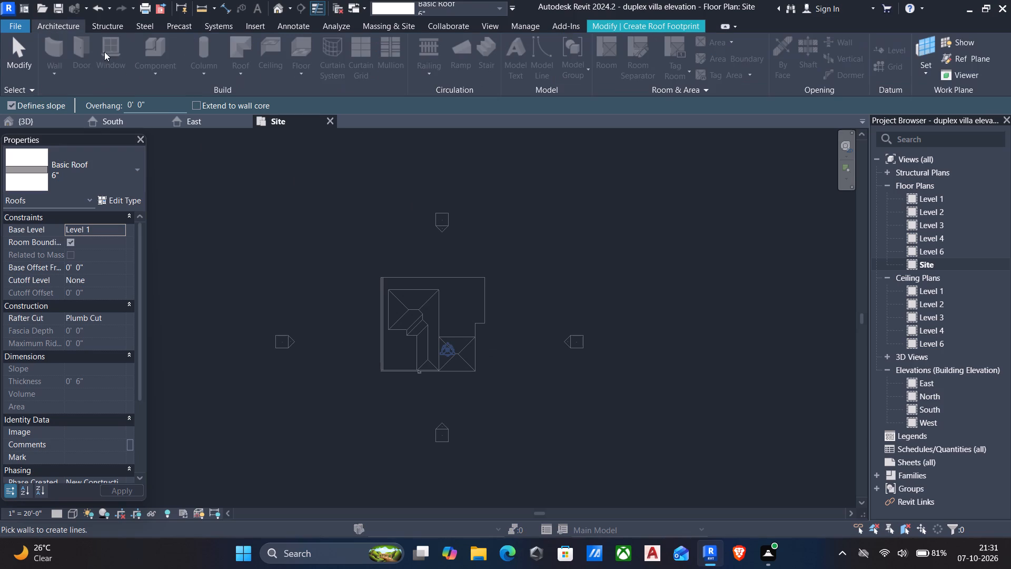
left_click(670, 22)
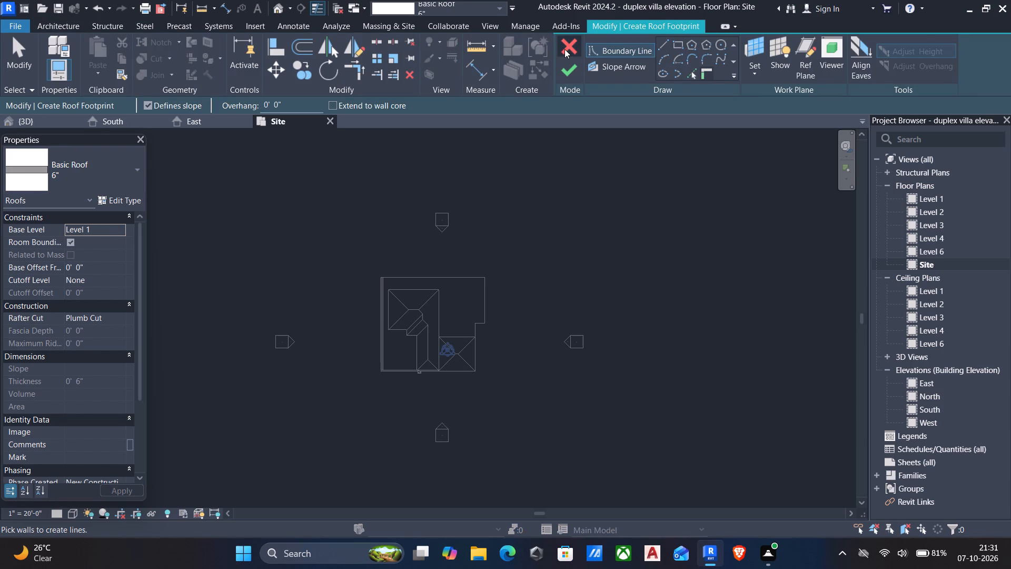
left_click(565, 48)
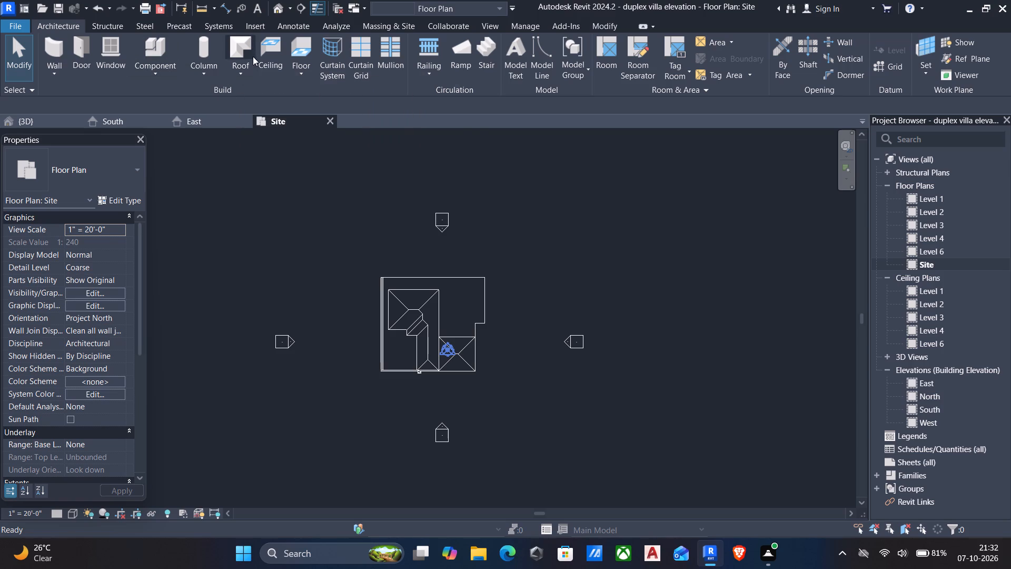
Create a rectangular 6" floor on Level 1 around the villa, inside the elevation markers, covering about 21,120 SF.
left_click(295, 70)
left_click(328, 93)
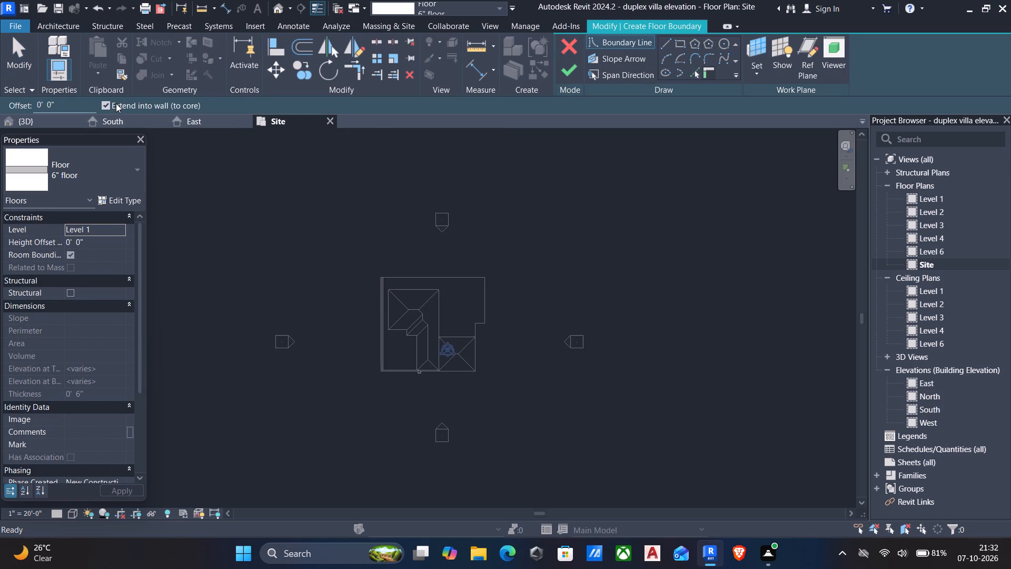
left_click(679, 43)
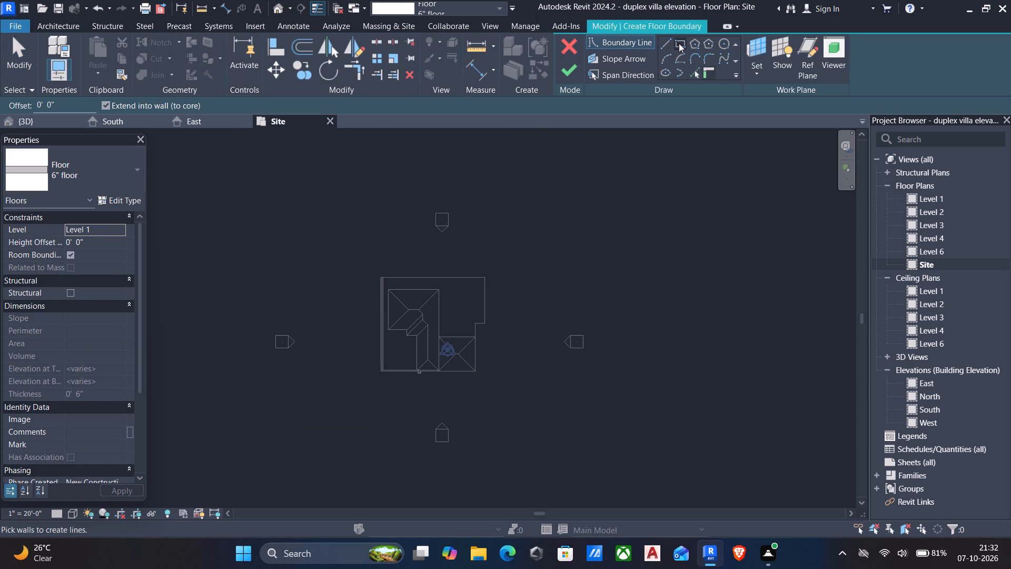
left_click(322, 251)
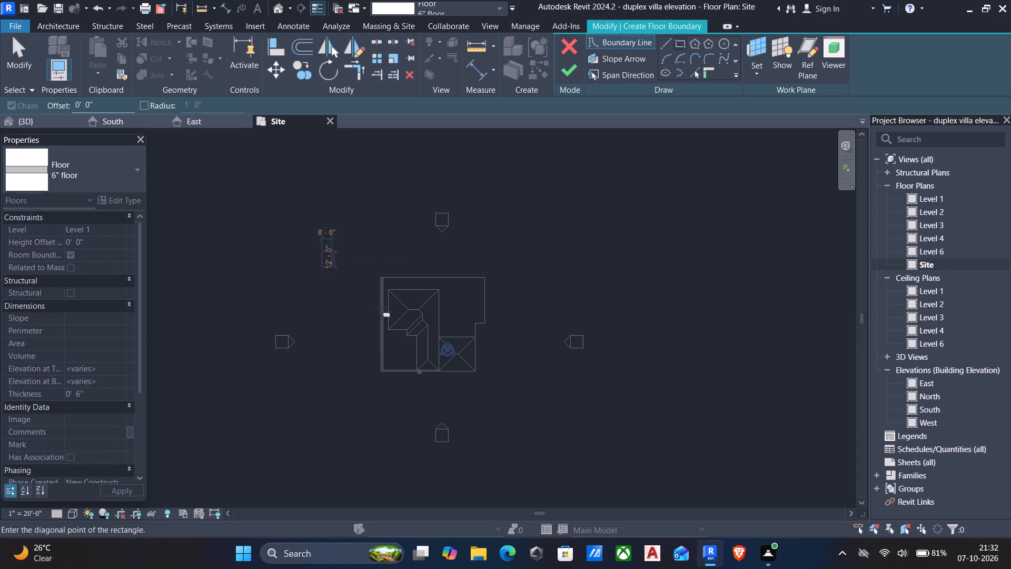
left_click(546, 405)
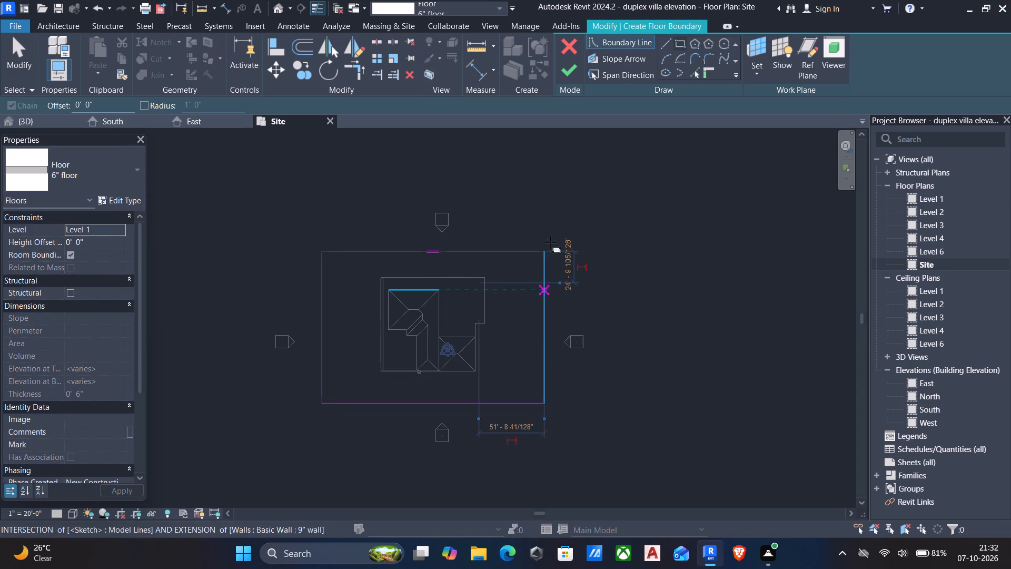
left_click(563, 64)
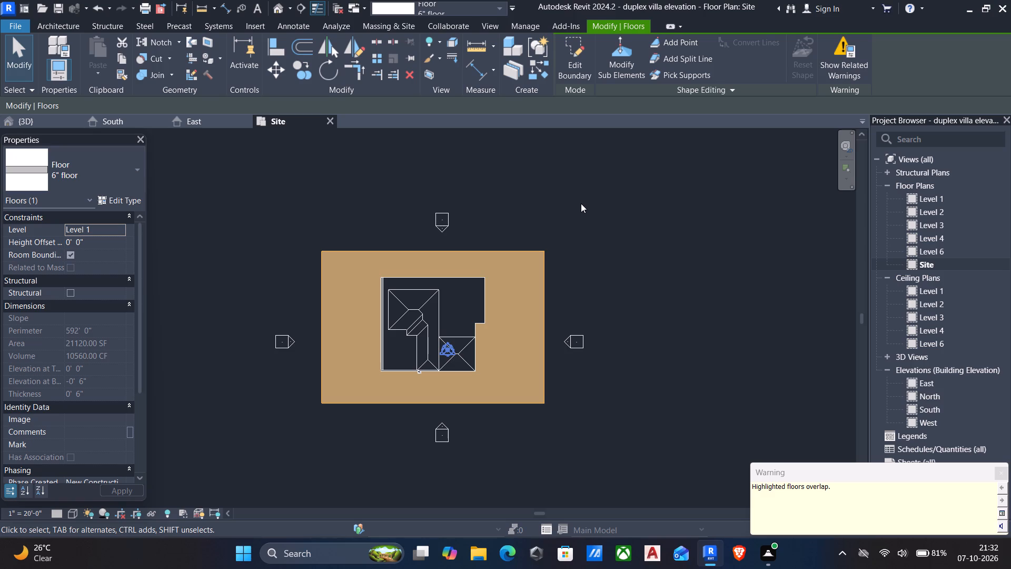
scroll(561, 231, "down", 4)
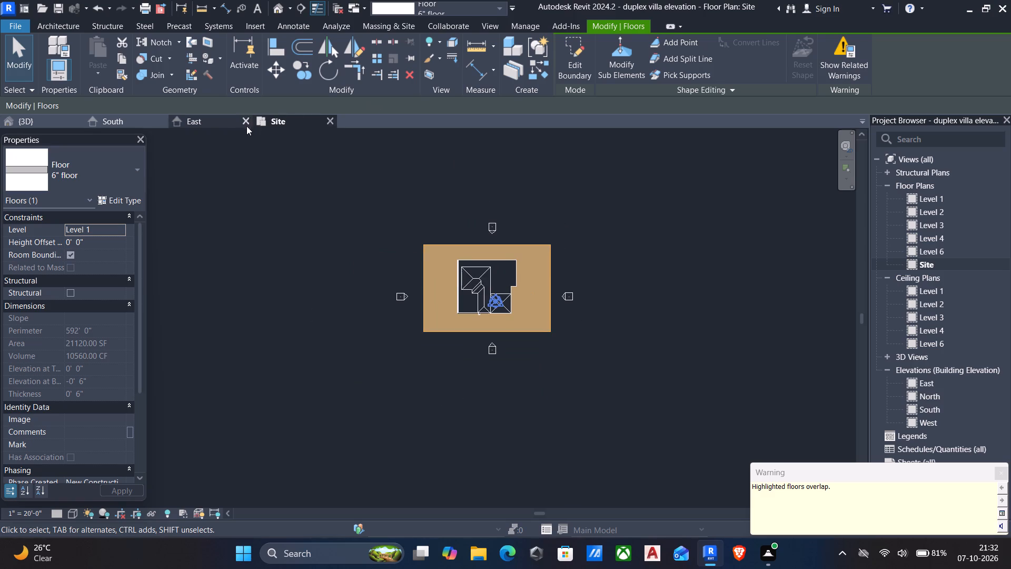
In the 3D view, examine how the new site slab meets the villa's front columns and entrance steps.
left_click(28, 119)
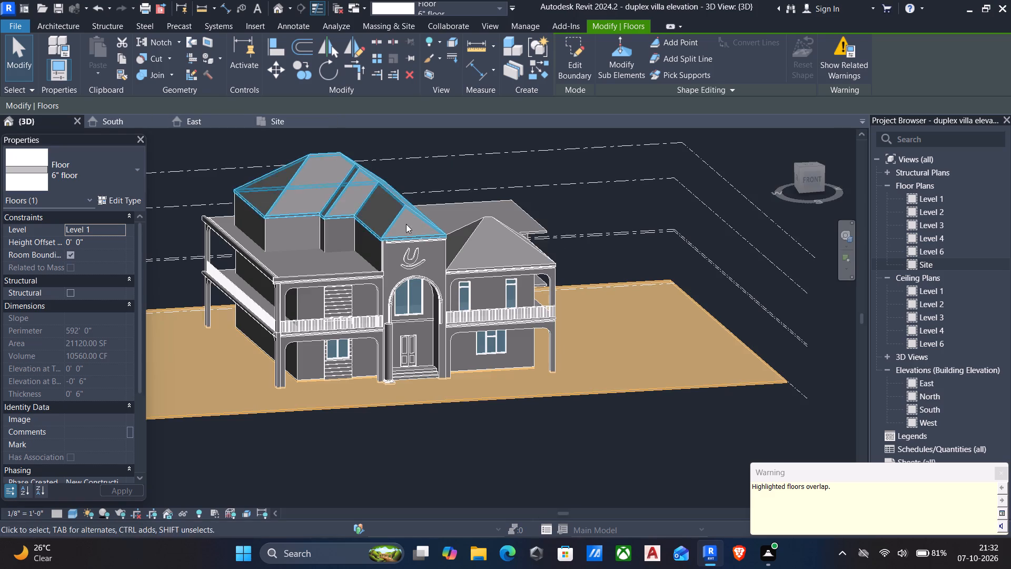
key("Escape")
scroll(605, 366, "down", 1)
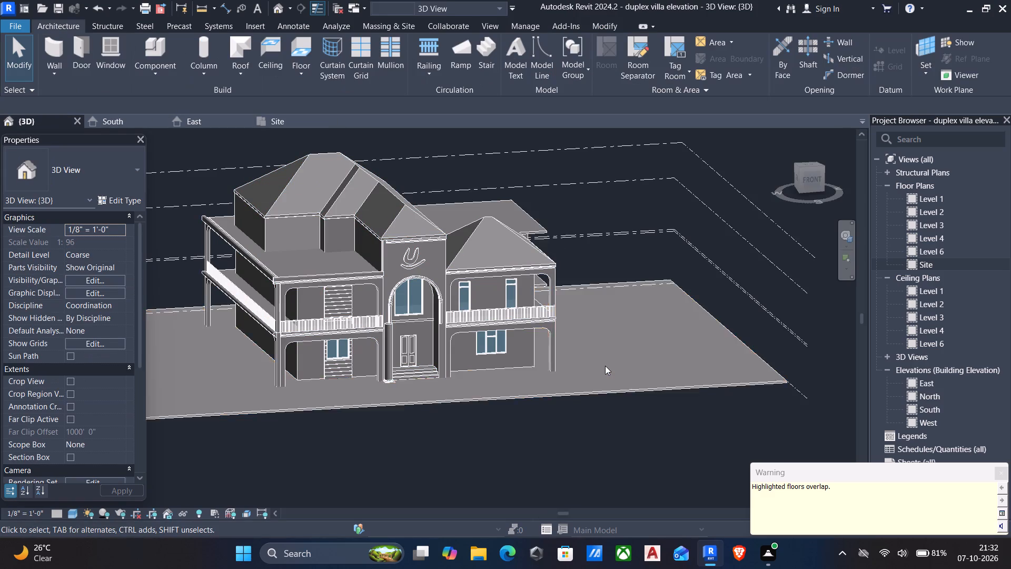
scroll(605, 366, "down", 2)
scroll(607, 389, "up", 3)
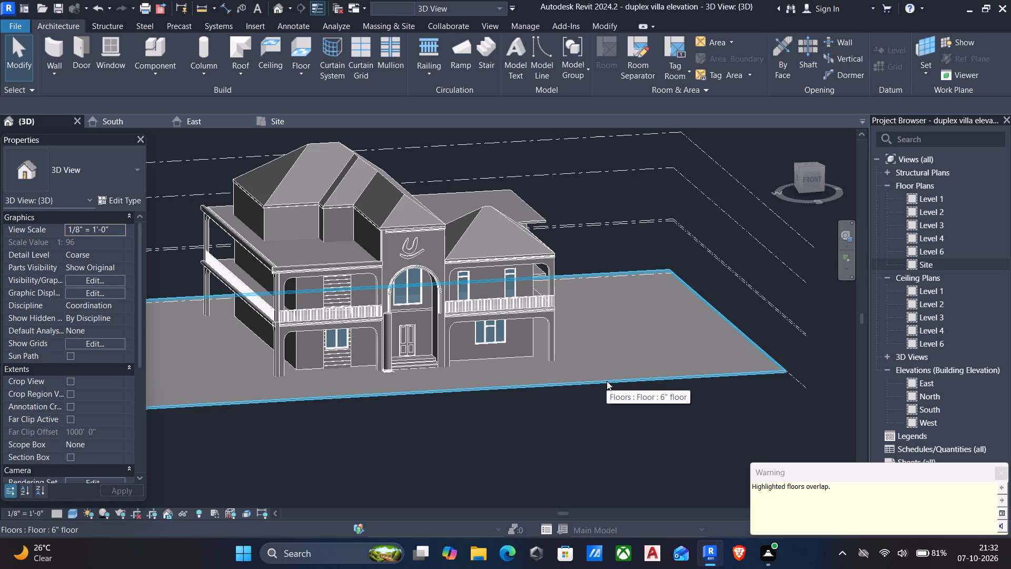
scroll(363, 382, "up", 5)
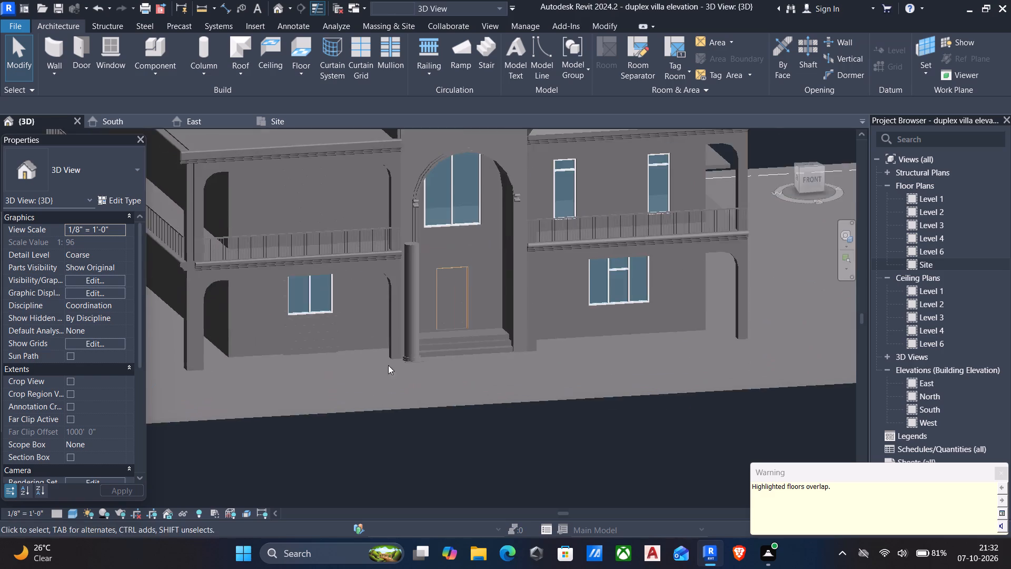
scroll(401, 361, "up", 6)
scroll(474, 372, "up", 6)
scroll(477, 372, "down", 7)
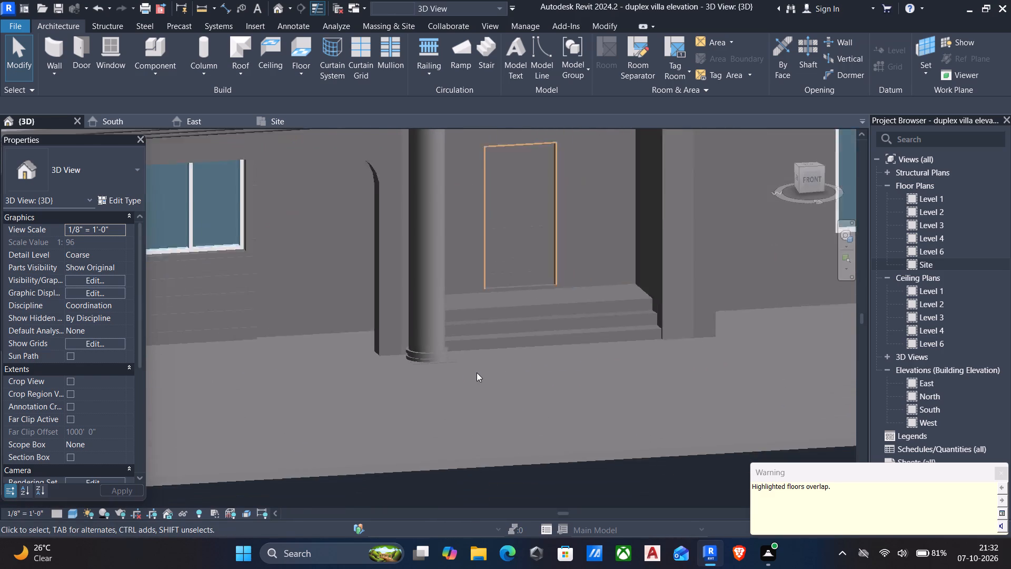
scroll(477, 371, "down", 5)
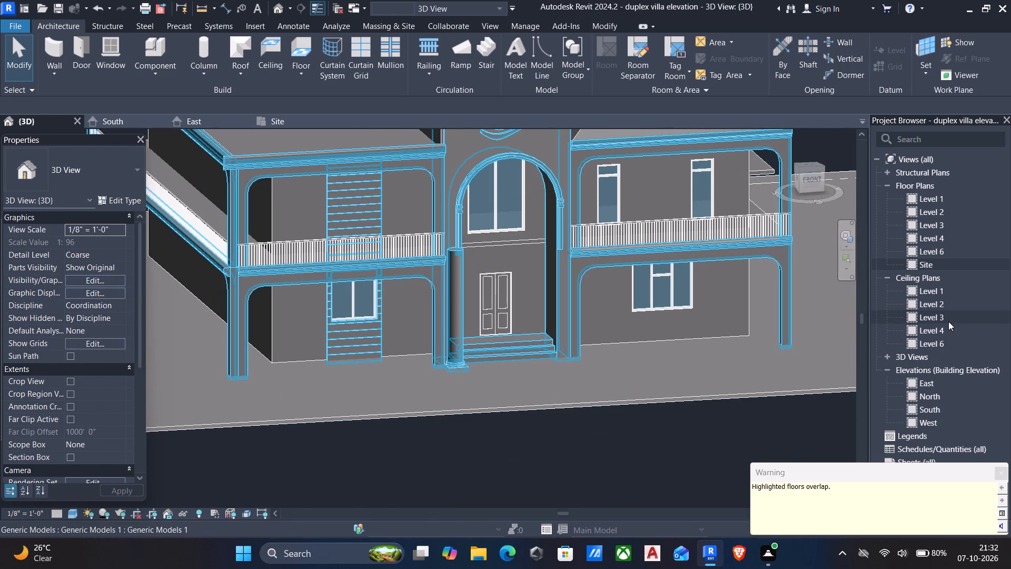
scroll(941, 298, "down", 4)
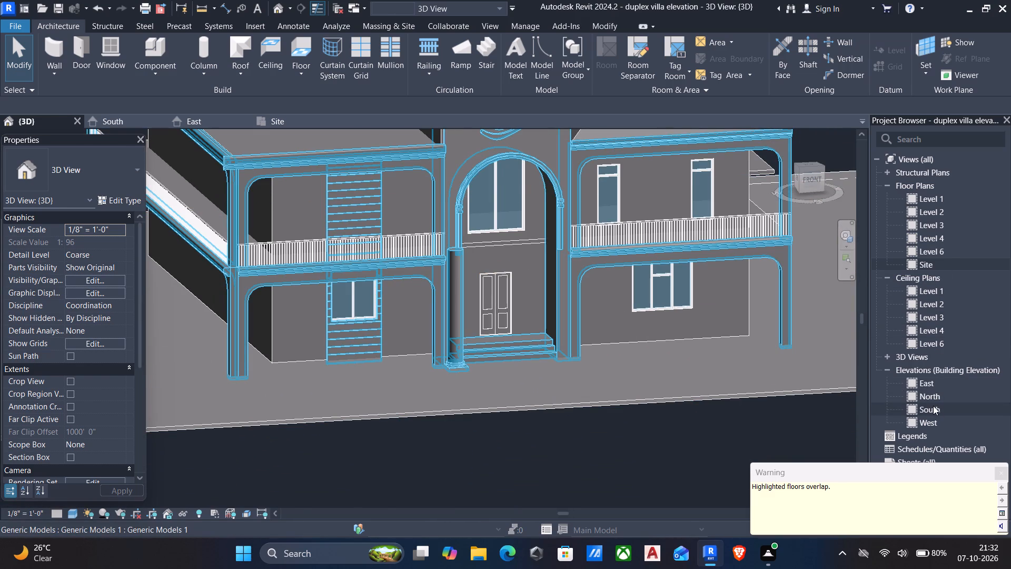
In the South elevation, nudge the site slab down below Level 1 until its top meets the bottoms of the front columns.
double_click(933, 406)
scroll(757, 306, "down", 4)
middle_click_drag(701, 352, 696, 313)
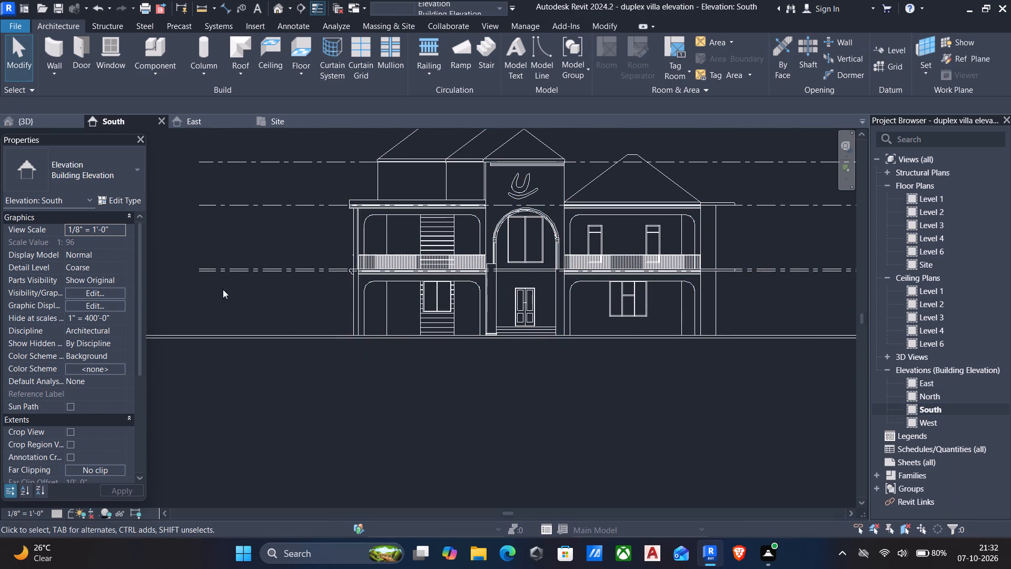
left_click(285, 335)
scroll(495, 358, "up", 4)
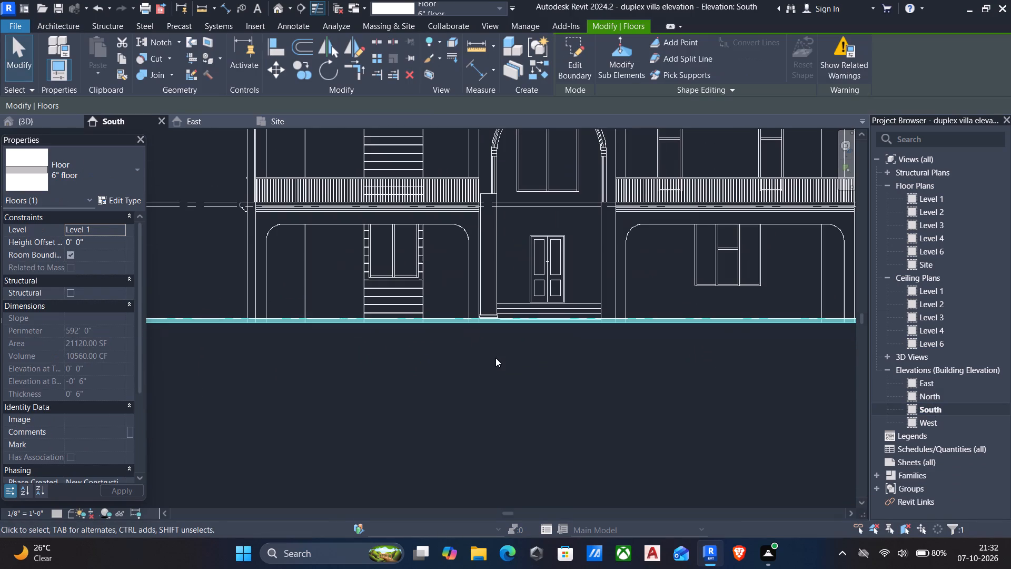
key("Down")
scroll(496, 355, "up", 5)
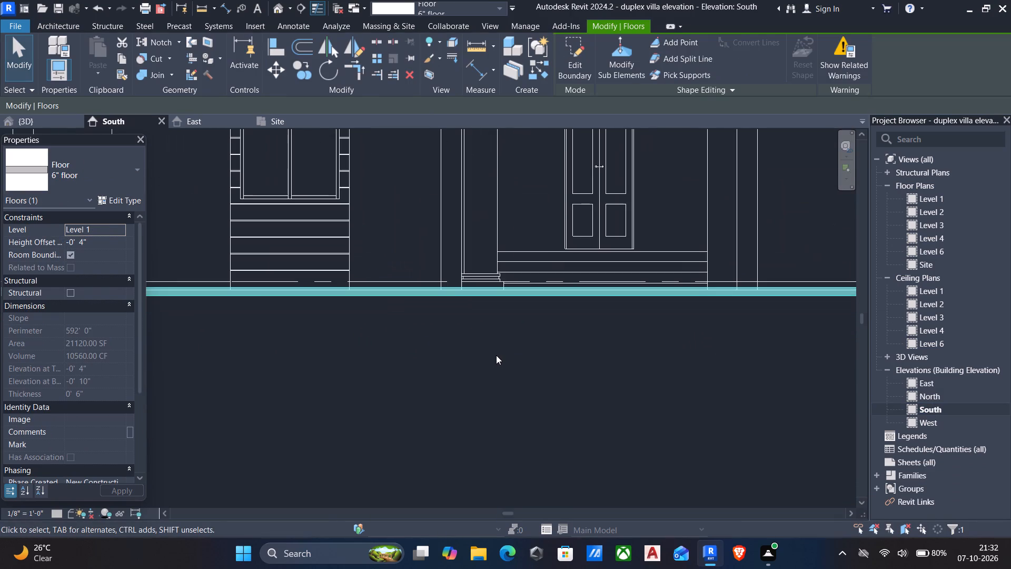
key("Down")
key("Down")
key("Down")
key("Up")
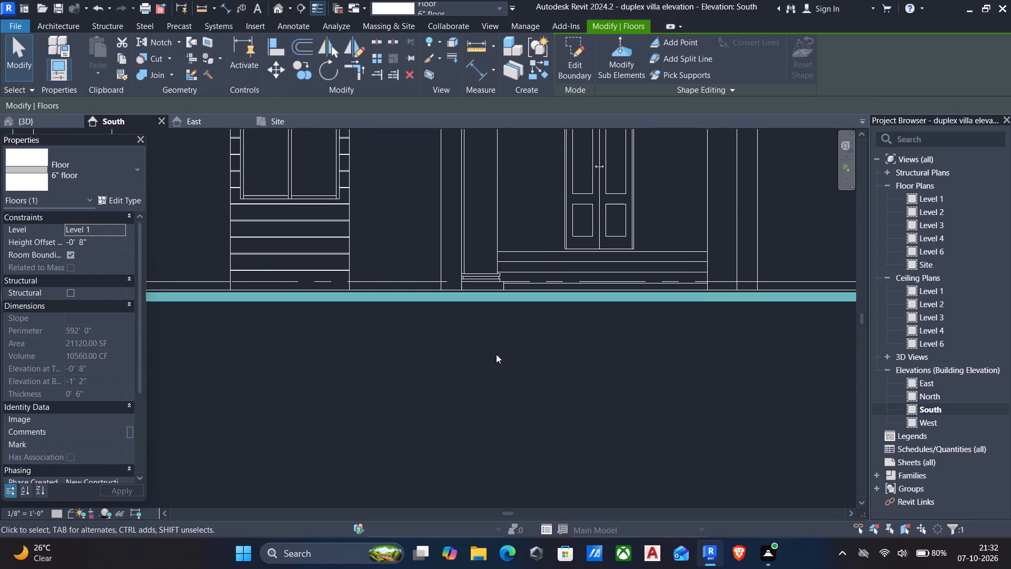
key("Up")
key("Escape")
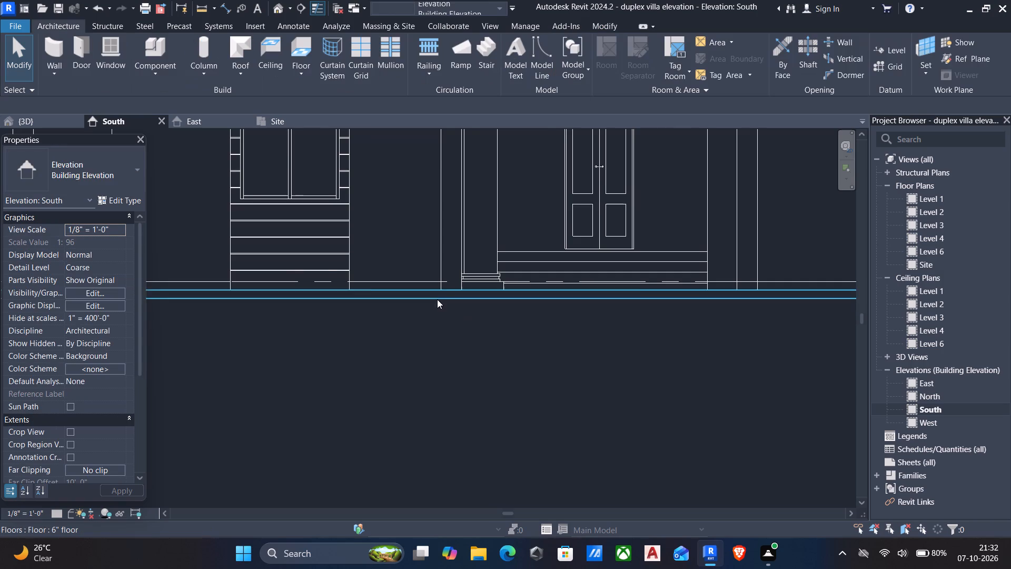
Inspect the lowered slab's height against the Level 1 line in the South elevation.
scroll(437, 299, "down", 5)
scroll(248, 286, "down", 5)
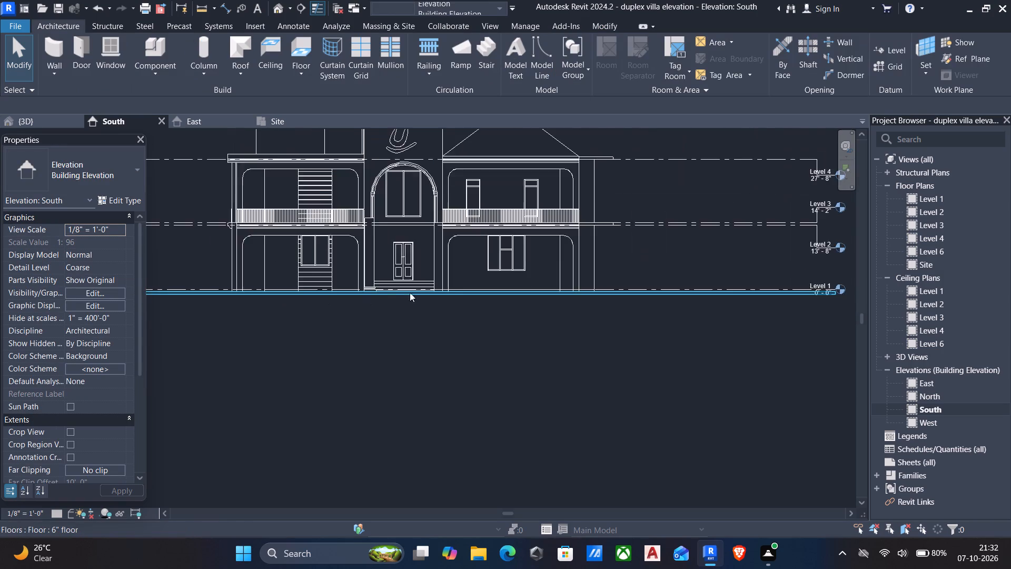
scroll(828, 291, "up", 5)
scroll(686, 256, "up", 5)
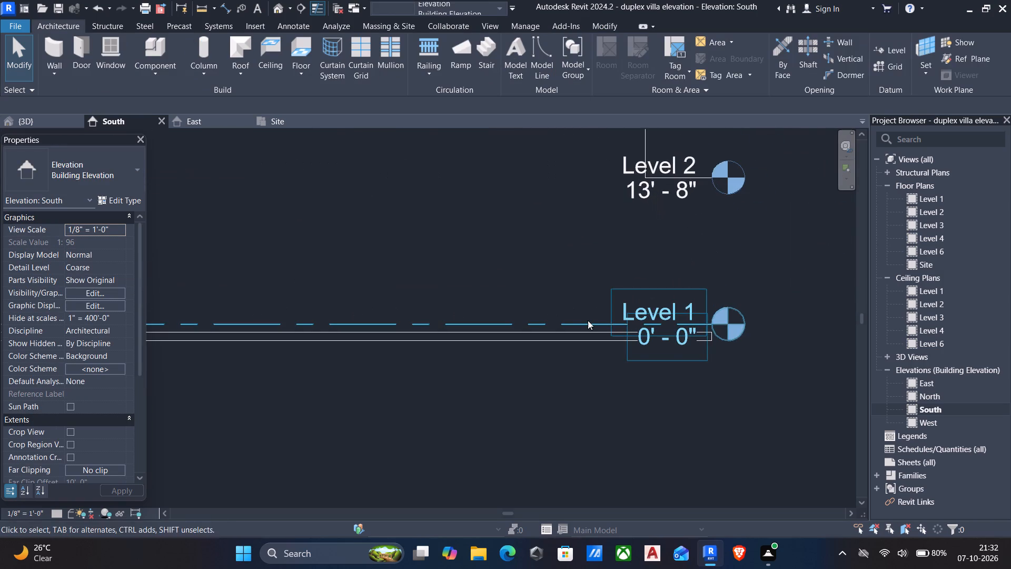
scroll(580, 331, "down", 4)
middle_click_drag(580, 332, 618, 323)
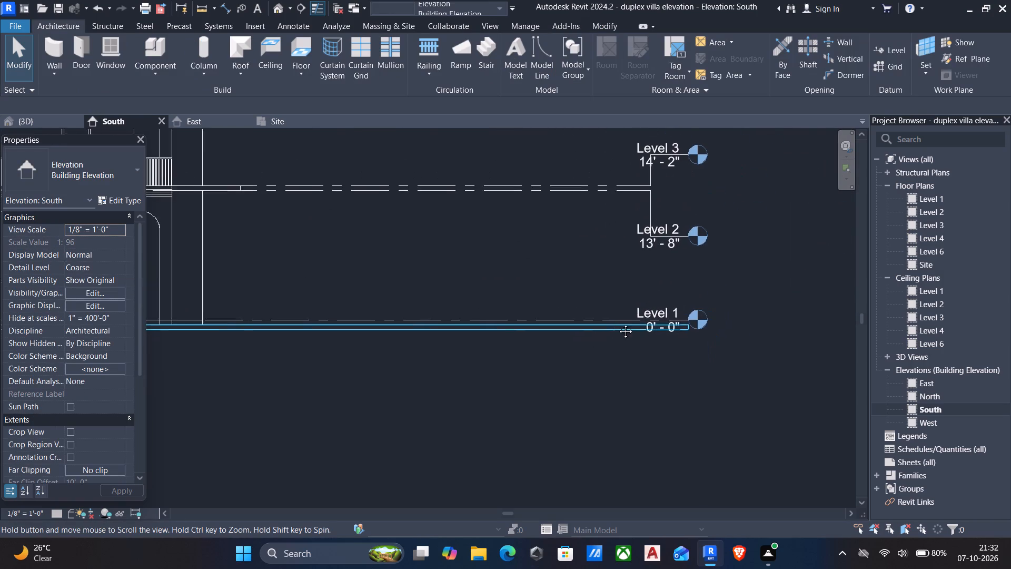
middle_click_drag(618, 323, 734, 309)
scroll(430, 315, "up", 5)
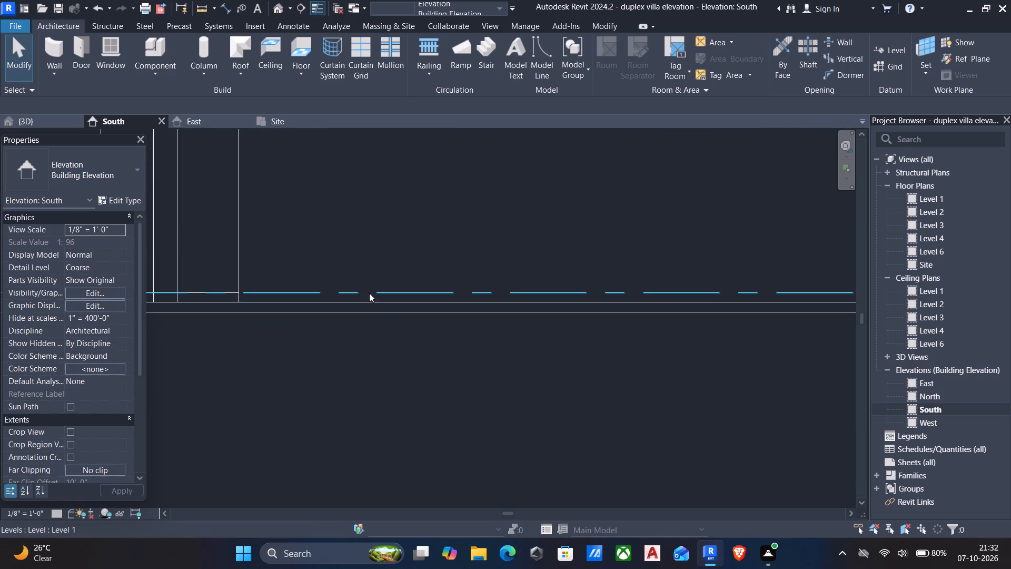
In the 3D view, open the front facade's generic model for in-place editing and delete the round column shaft beside the entrance steps.
left_click(33, 116)
scroll(303, 205, "down", 3)
scroll(437, 316, "up", 6)
scroll(411, 275, "down", 2)
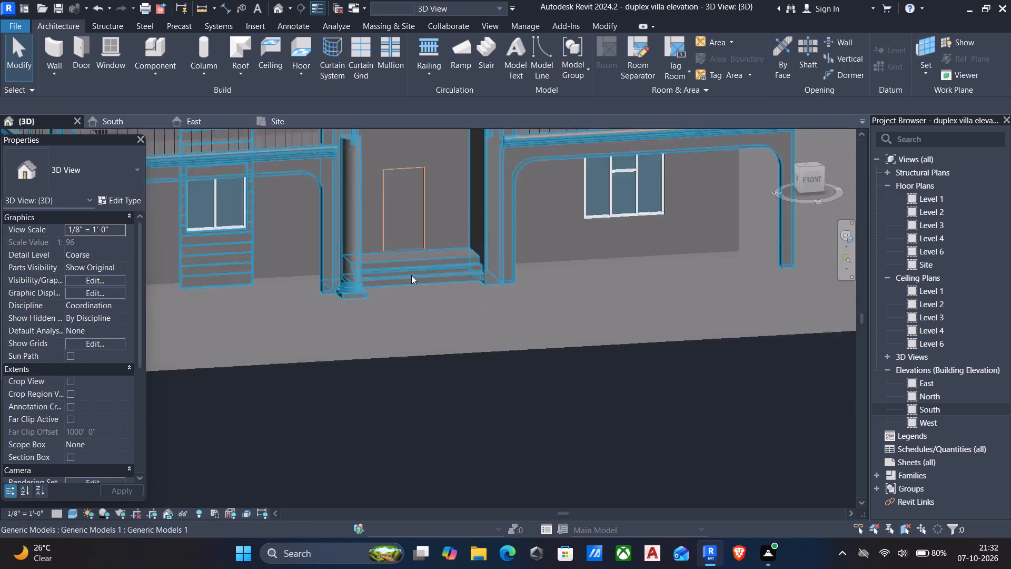
scroll(411, 275, "down", 1)
middle_click_drag(410, 277, 388, 290)
scroll(388, 290, "down", 1, "shift")
middle_click_drag(384, 270, 413, 433)
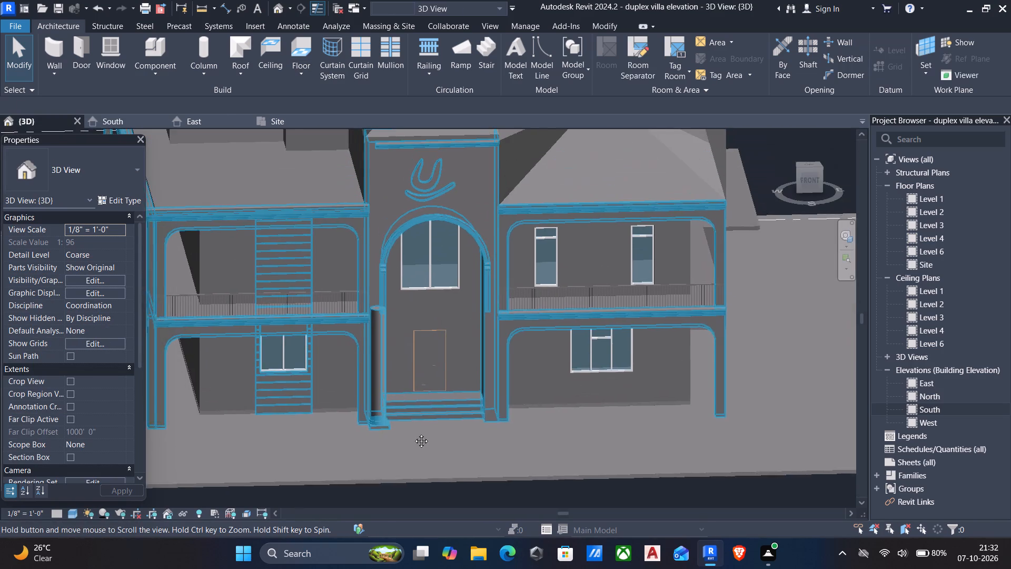
middle_click_drag(413, 433, 415, 439)
left_click(388, 332)
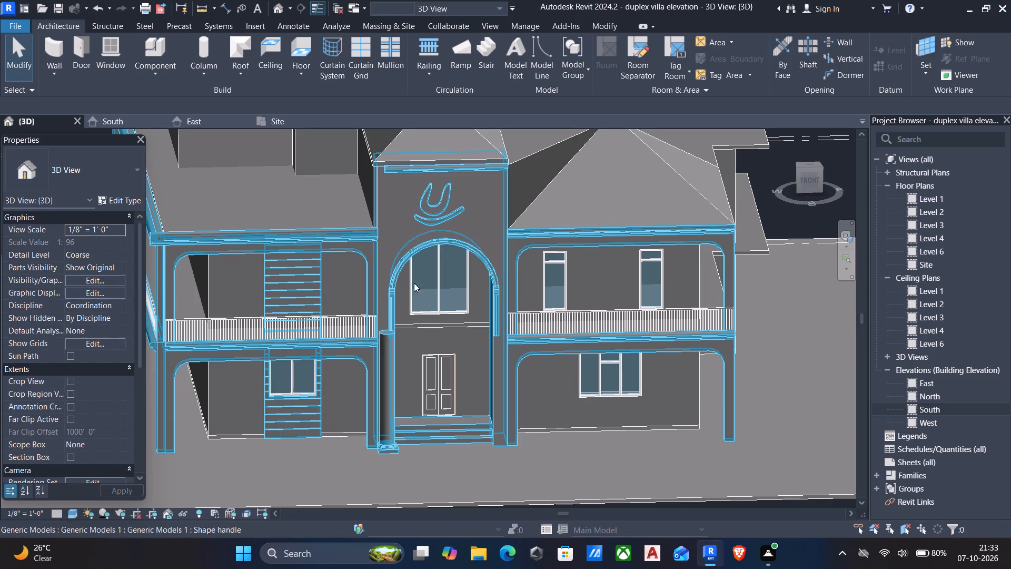
left_click(559, 50)
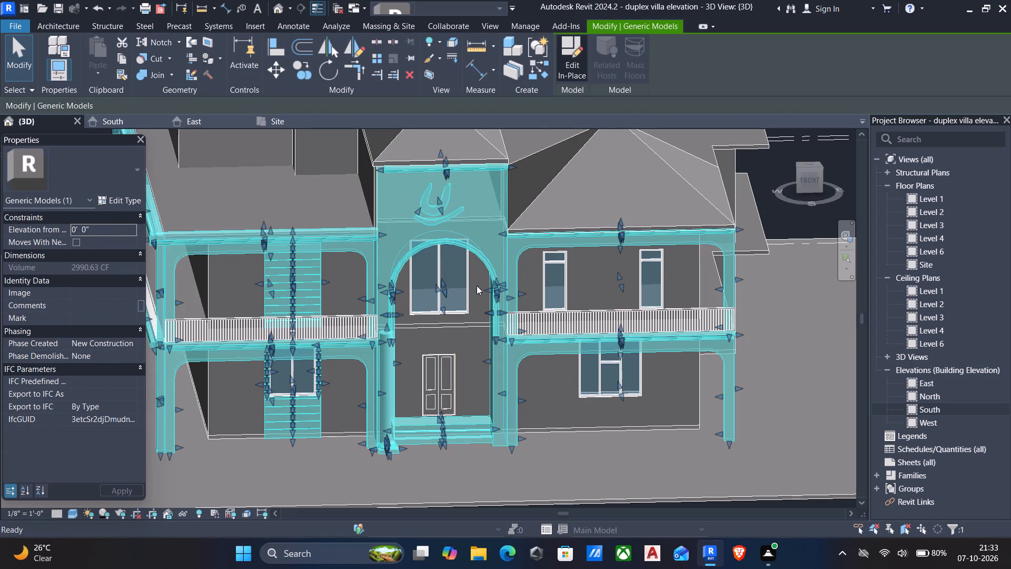
left_click(387, 440)
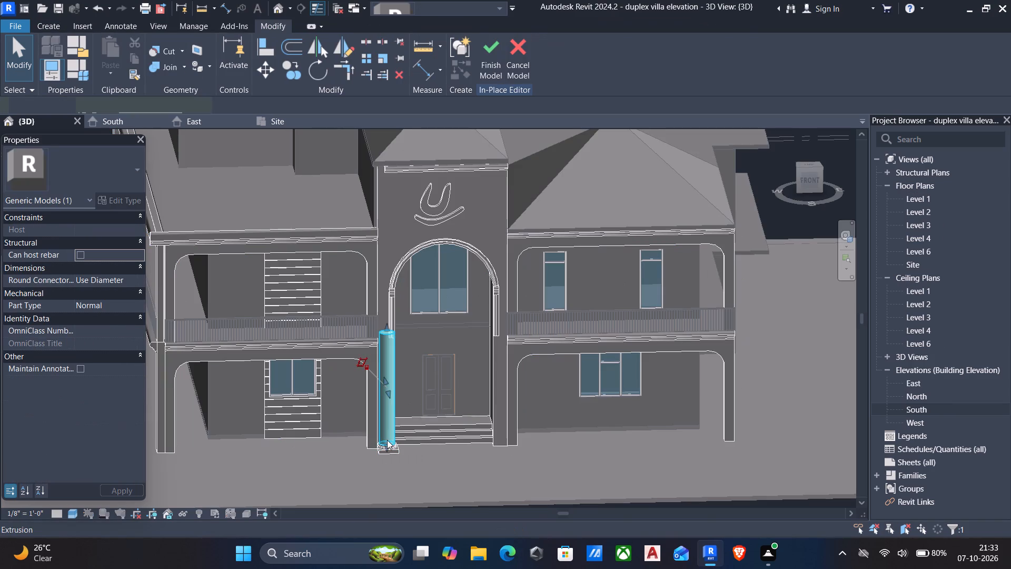
key("Delete")
Delete the remaining stacked base extrusions at the foot of the removed round column.
left_click(382, 456)
key("Delete")
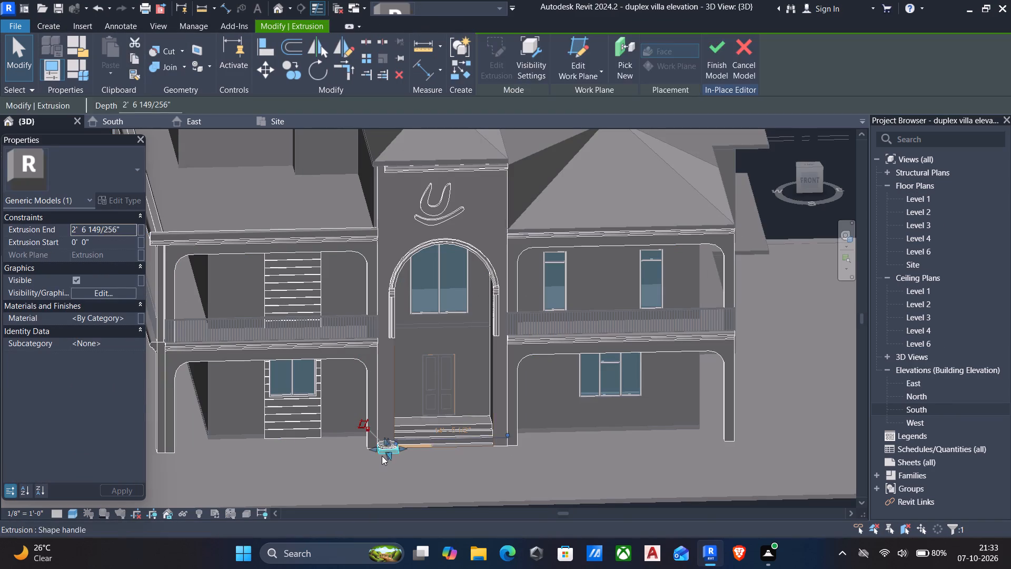
left_click(386, 442)
key("Delete")
scroll(387, 446, "up", 4)
left_click(387, 446)
key("Delete")
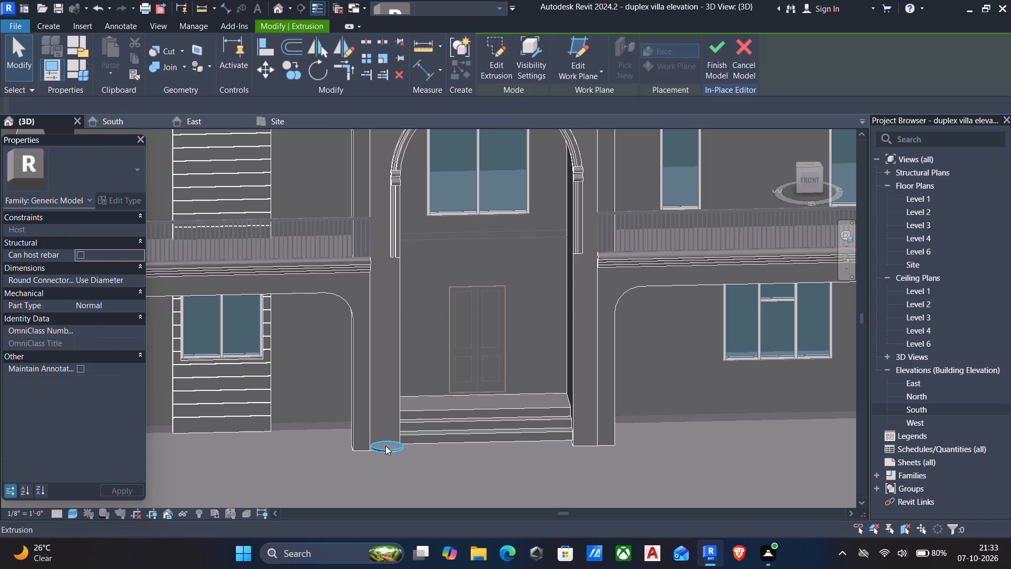
left_click(384, 449)
key("Delete")
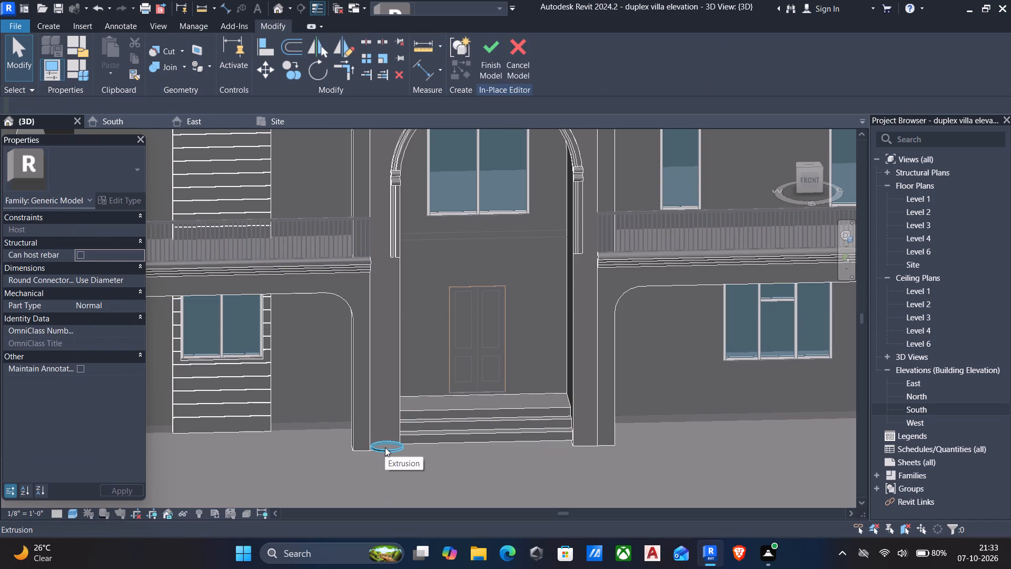
left_click(385, 447)
key("Delete")
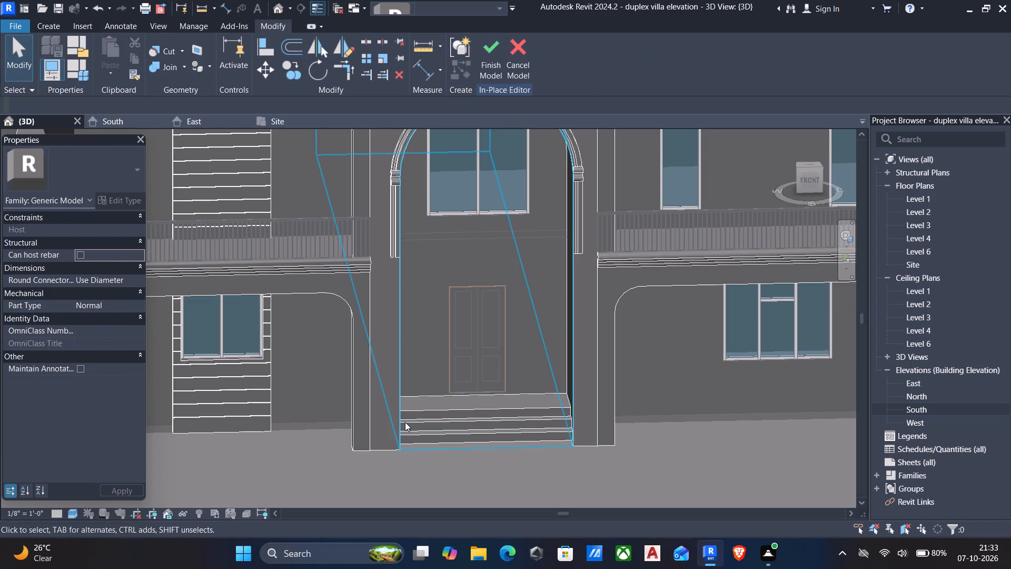
Examine the entrance piers and steps where the round column stood from several angles.
scroll(405, 422, "down", 2)
middle_click_drag(405, 421, 391, 423)
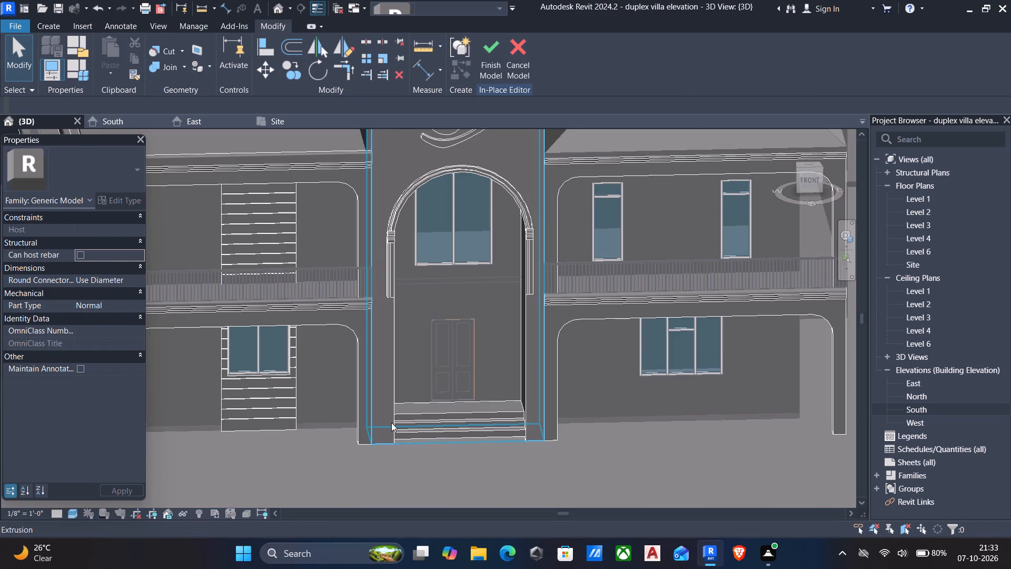
middle_click_drag(391, 423, 356, 433, "shift")
scroll(367, 425, "up", 4)
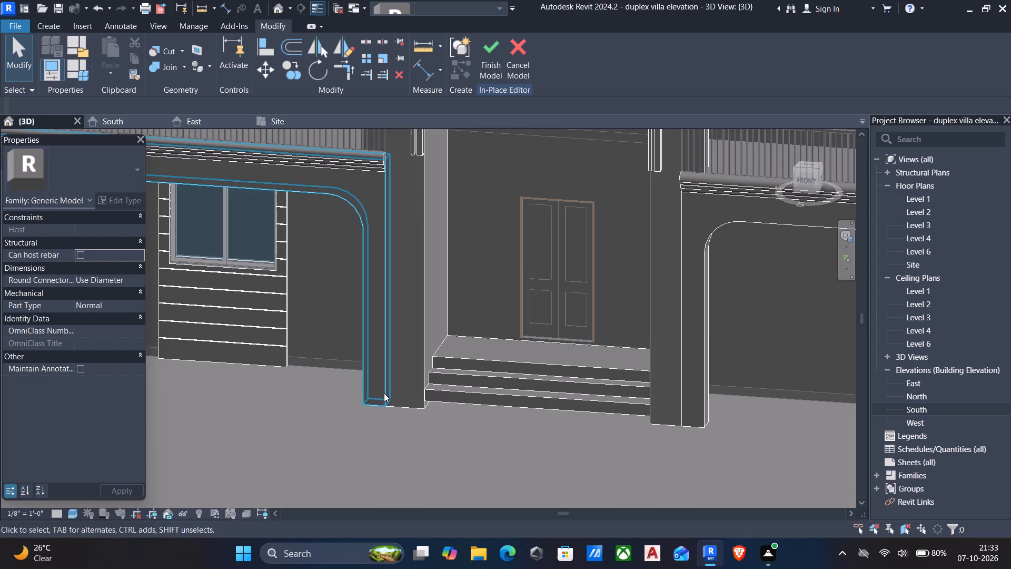
scroll(437, 418, "down", 3)
scroll(589, 427, "up", 3)
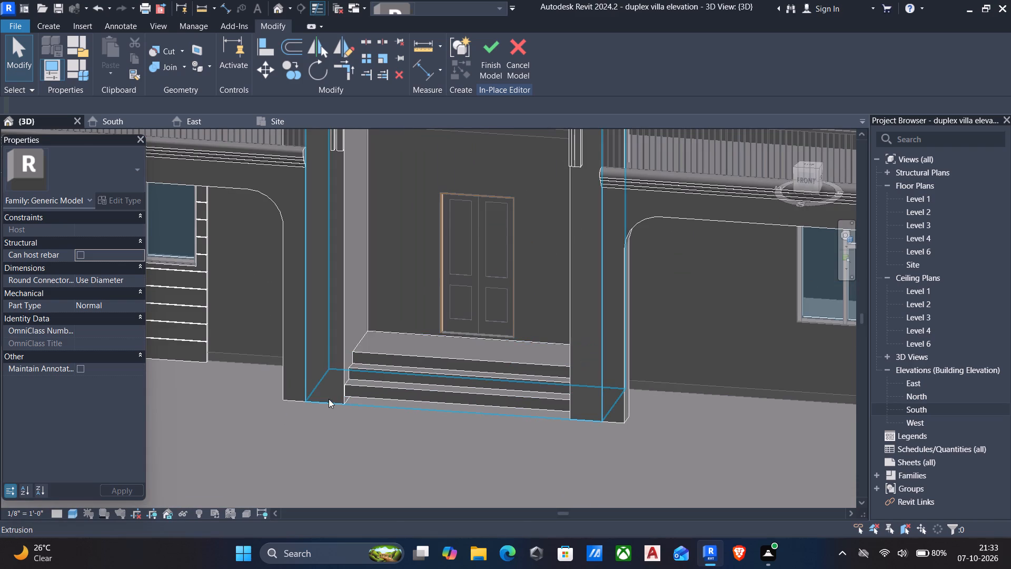
scroll(329, 399, "down", 3)
middle_click_drag(329, 400, 349, 515)
scroll(312, 320, "down", 4)
middle_click_drag(313, 319, 323, 254)
scroll(350, 291, "up", 1)
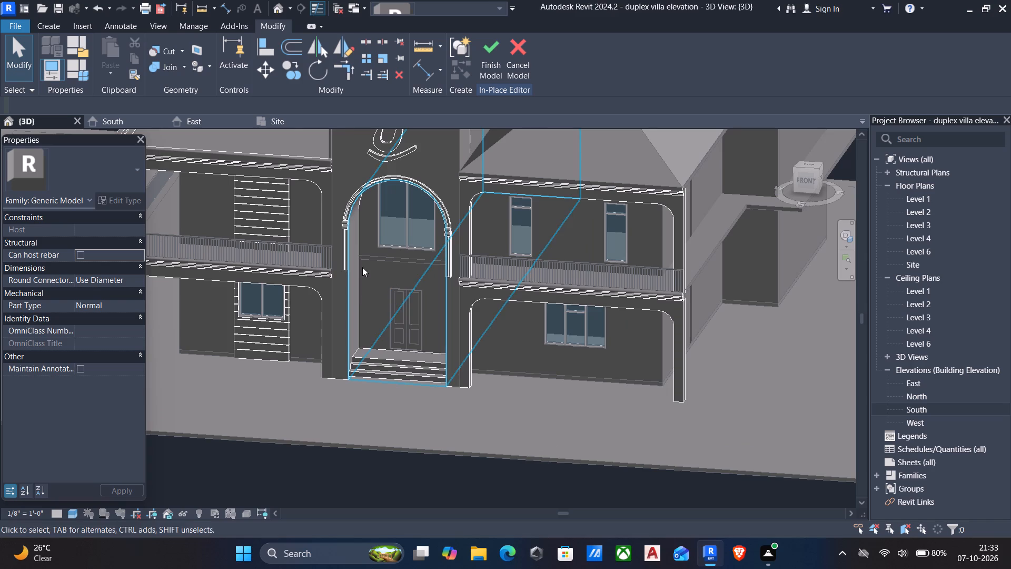
Start a new solid extrusion in the in-place model with the front face of the entrance arch pier as its work plane.
left_click(40, 30)
left_click(115, 43)
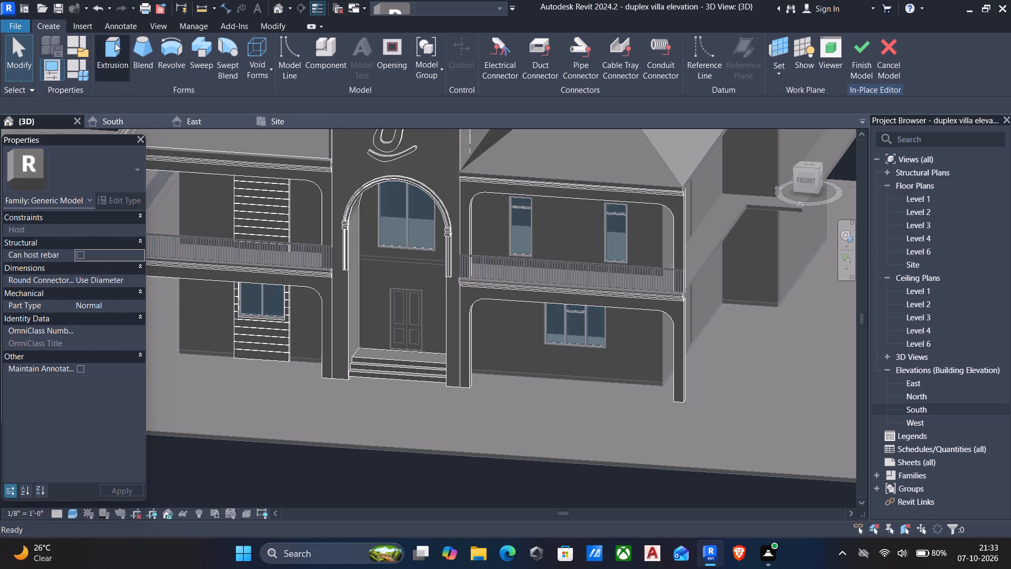
left_click(600, 73)
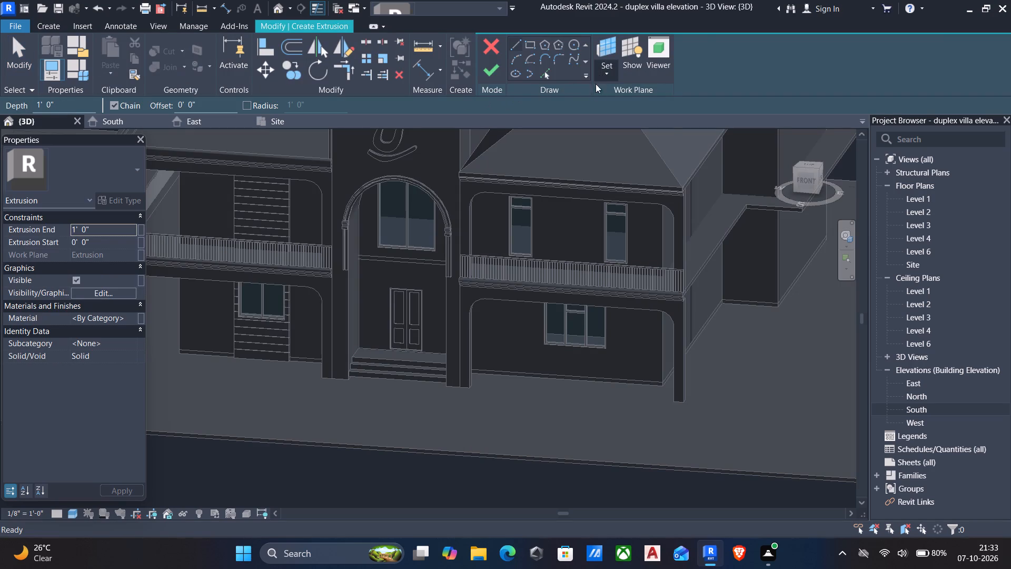
left_click(618, 117)
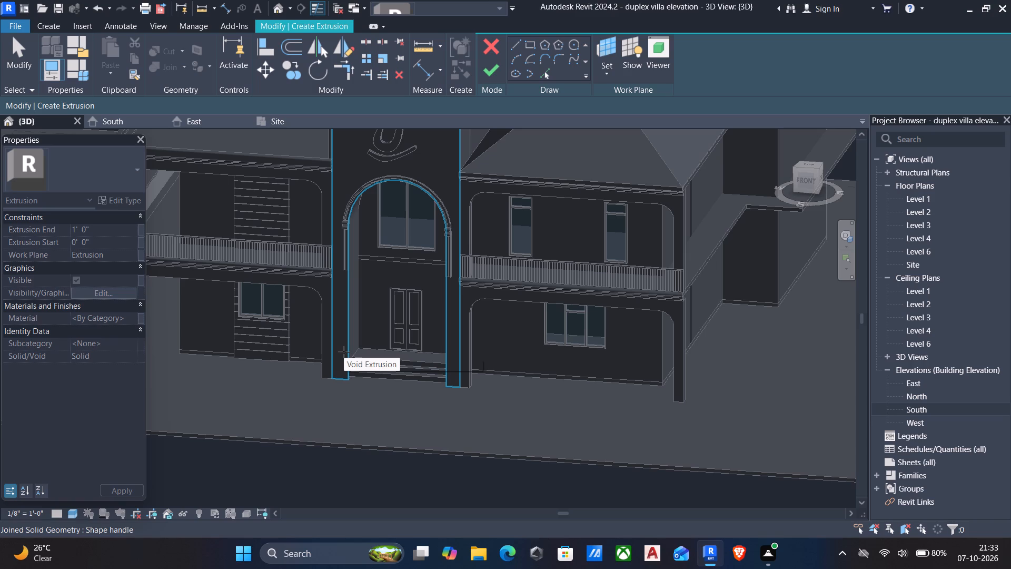
left_click(344, 352)
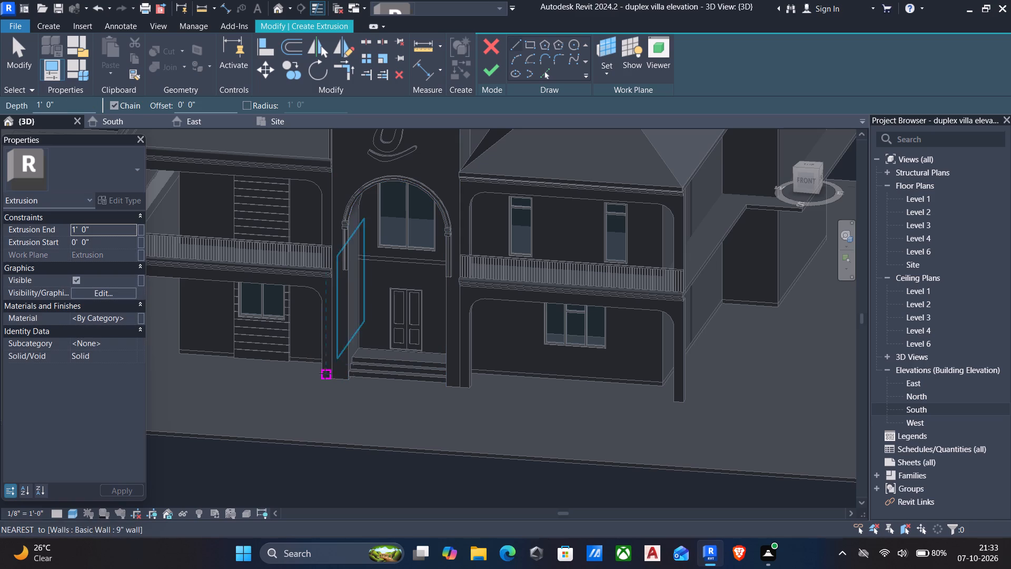
Sketch a base line about 2'-3" long along the pier's bottom edge, plus a 4" vertical line up from its step-side end.
scroll(512, 56, "up", 3)
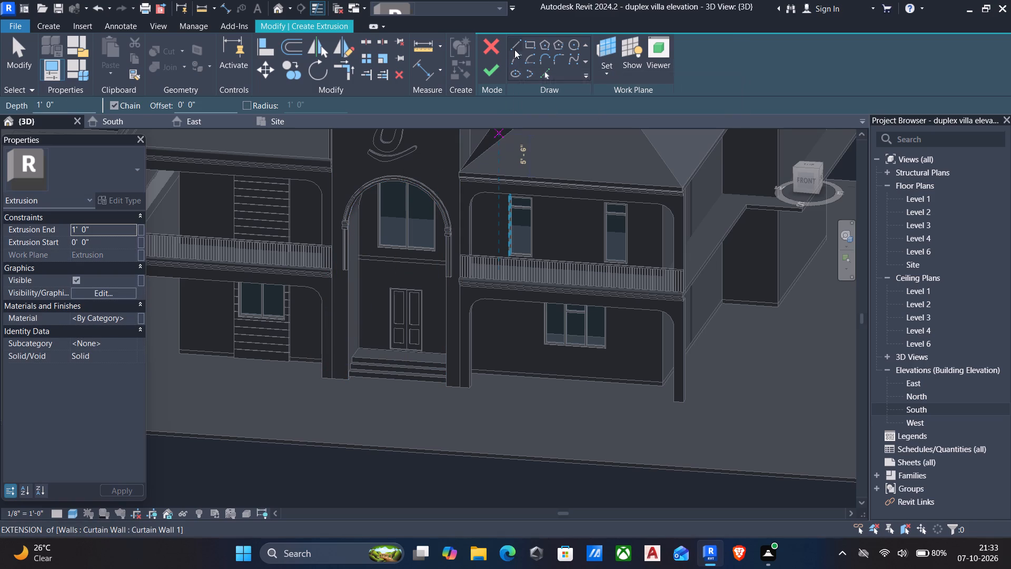
left_click(515, 43)
scroll(341, 400, "up", 6)
scroll(314, 333, "up", 5)
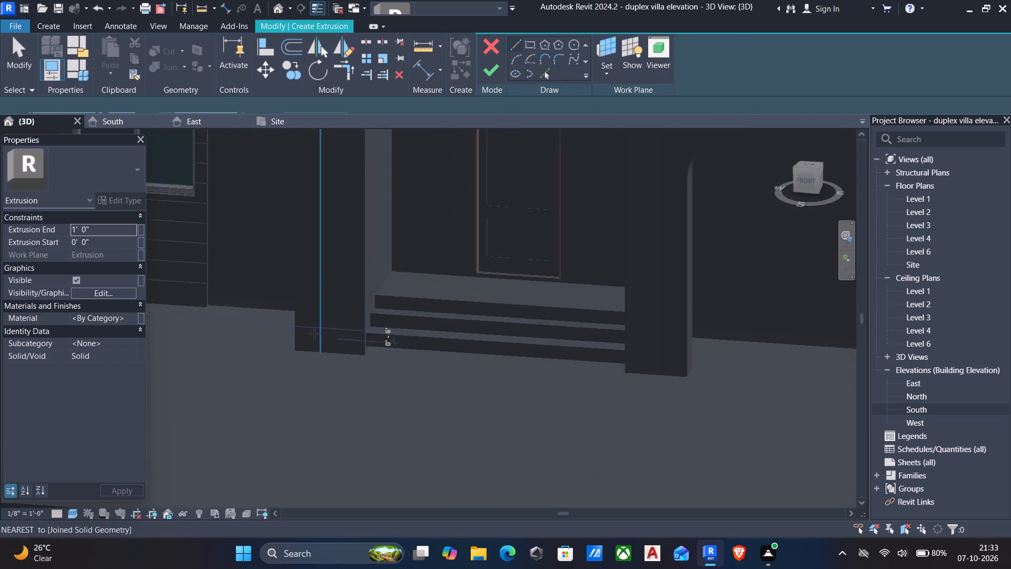
scroll(310, 369, "up", 4)
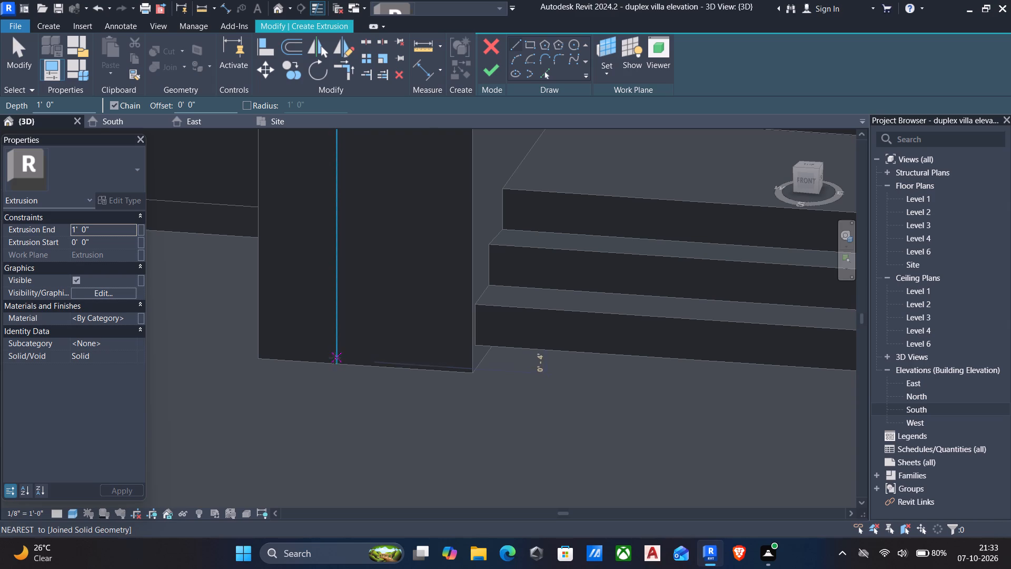
left_click(336, 367)
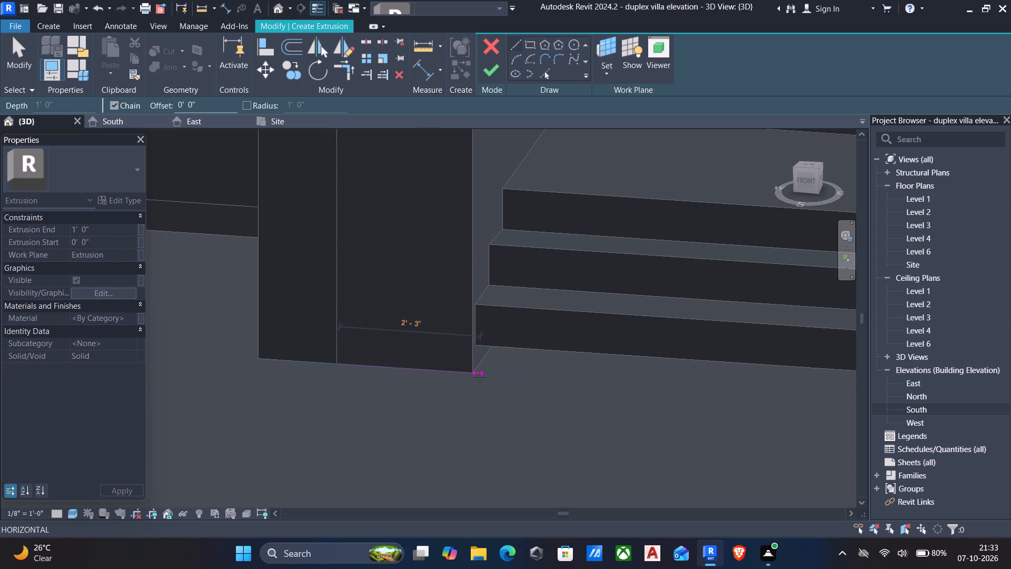
left_click(476, 375)
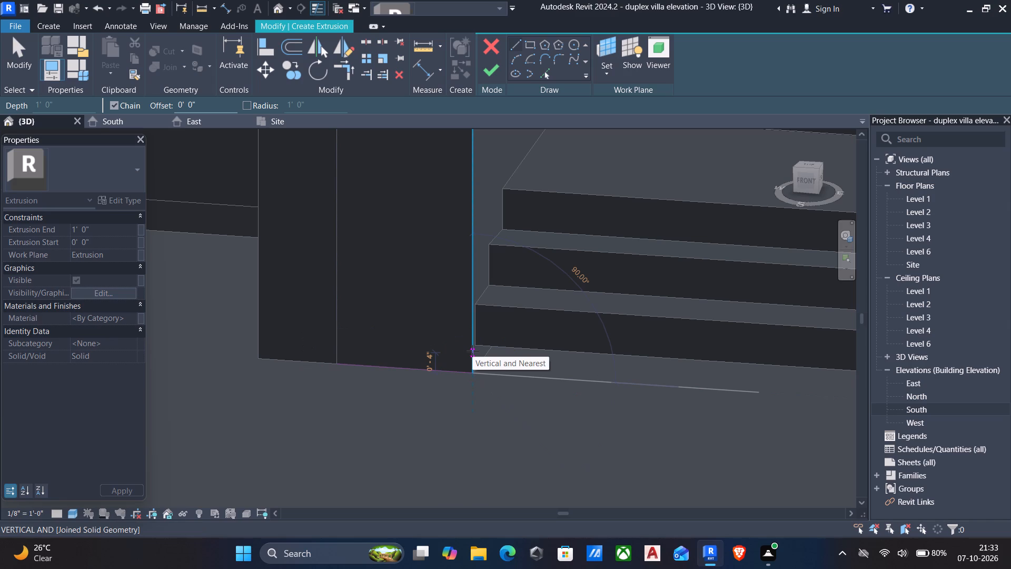
scroll(472, 351, "up", 4)
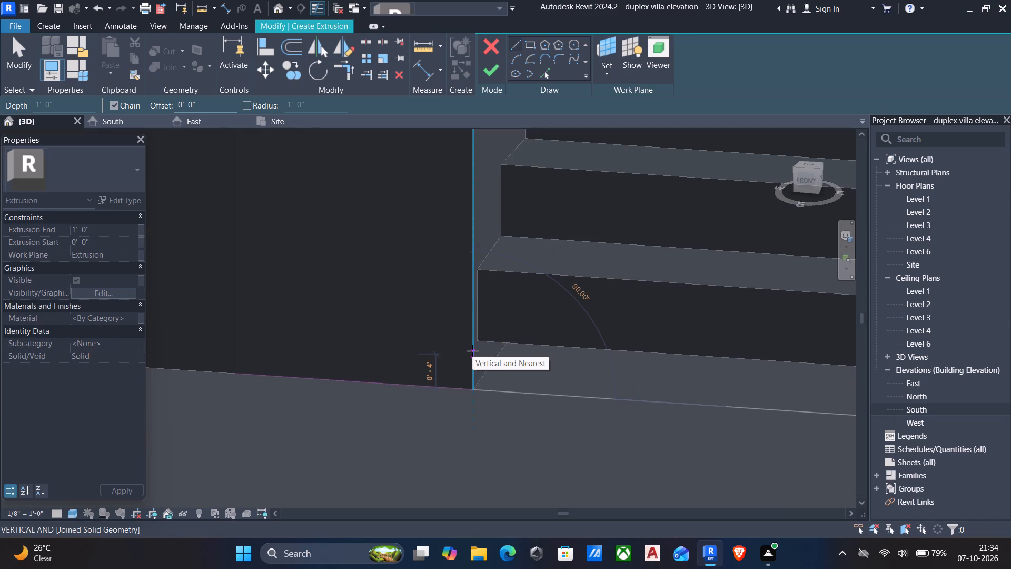
type("4\"")
key("Return")
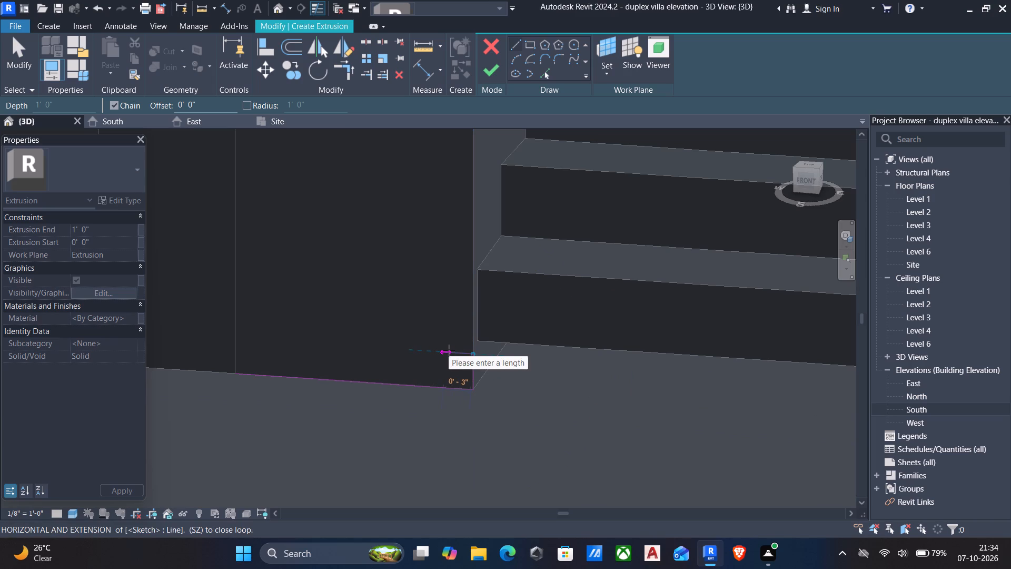
key("Escape")
key("Escape")
Nudge the step-side 4" vertical line inward from the pier's corner, shortening the base line to about 1'-11 1/2".
left_click_drag(447, 346, 480, 375)
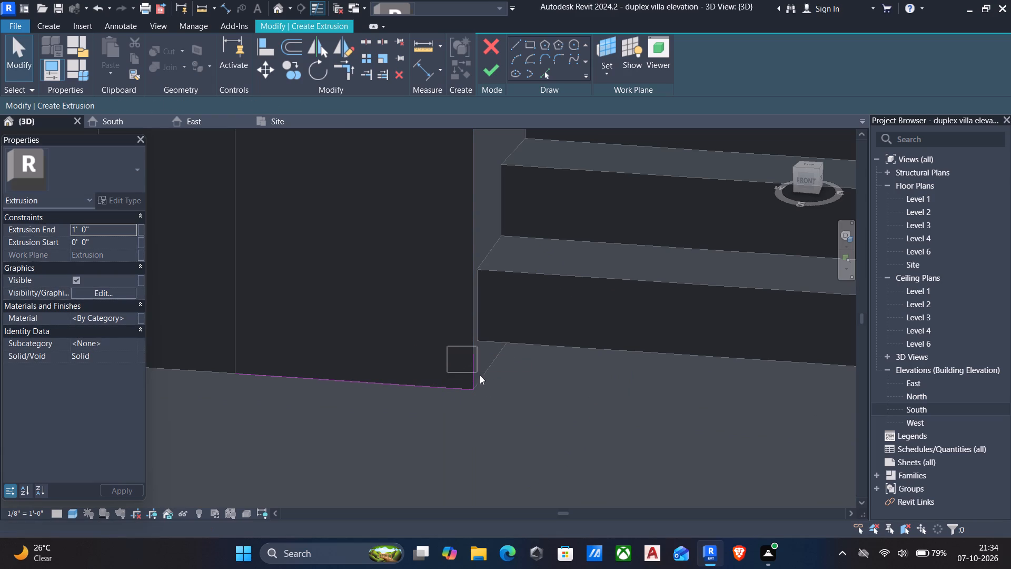
left_click_drag(480, 375, 487, 402)
key("Left")
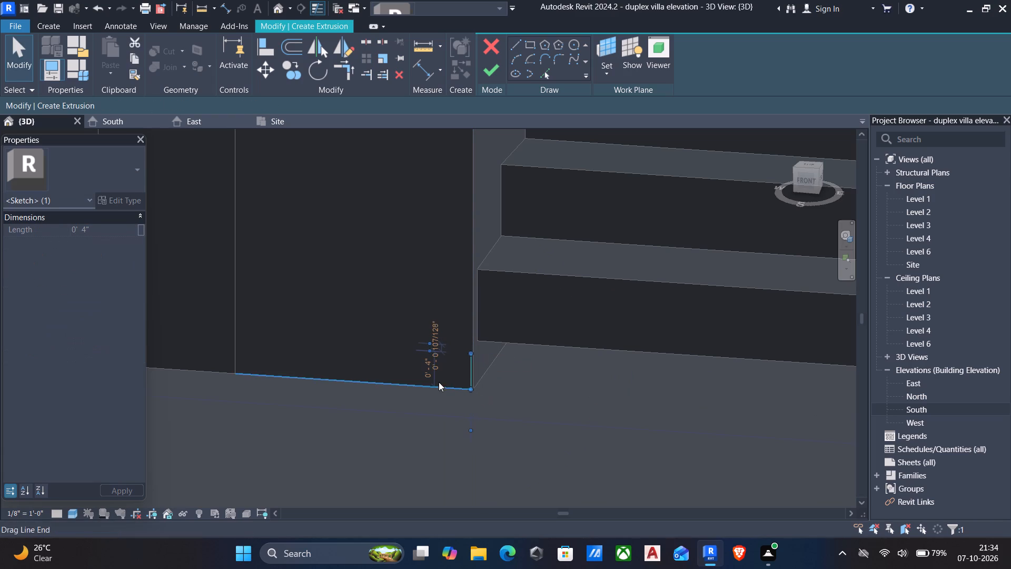
key("Left")
key("Left")
key("Left")
key("Left")
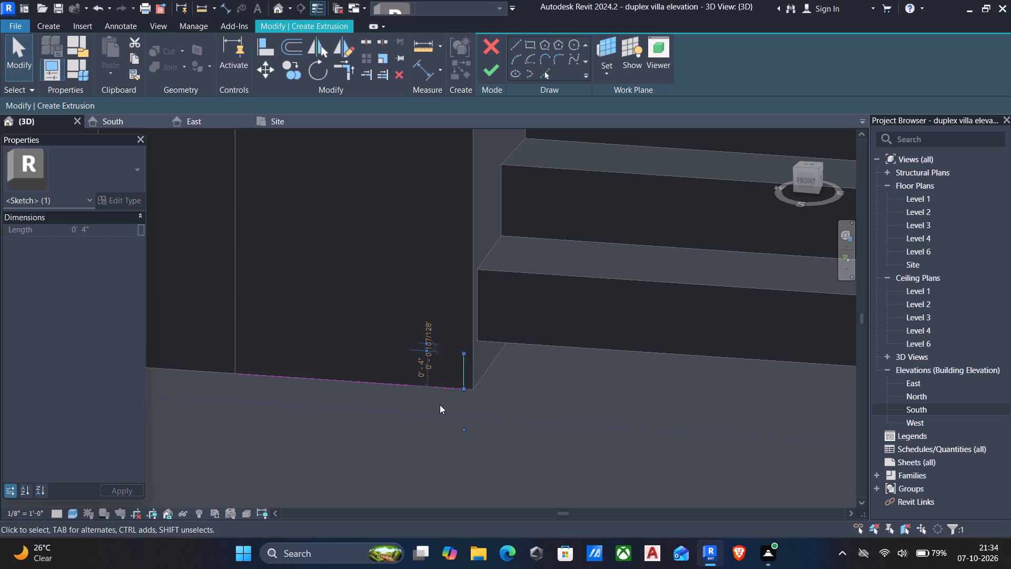
key("Left")
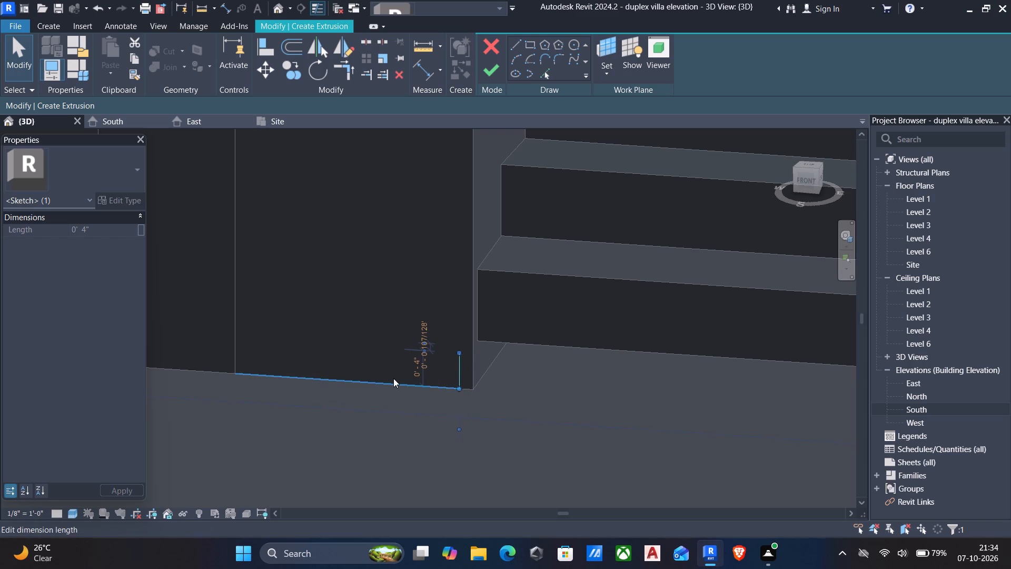
key("Escape")
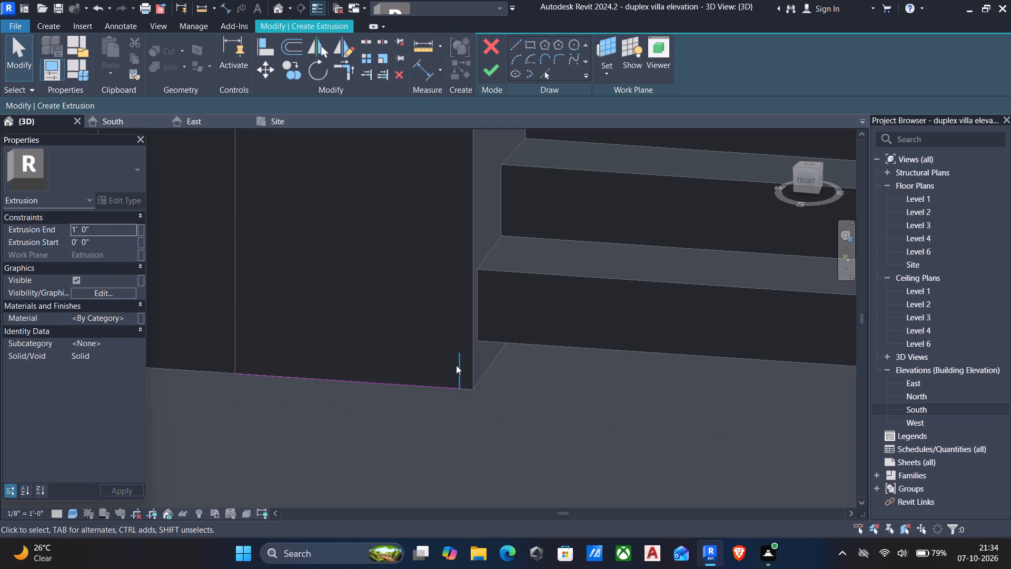
left_click(456, 365)
key("Left")
key("Left")
key("Left")
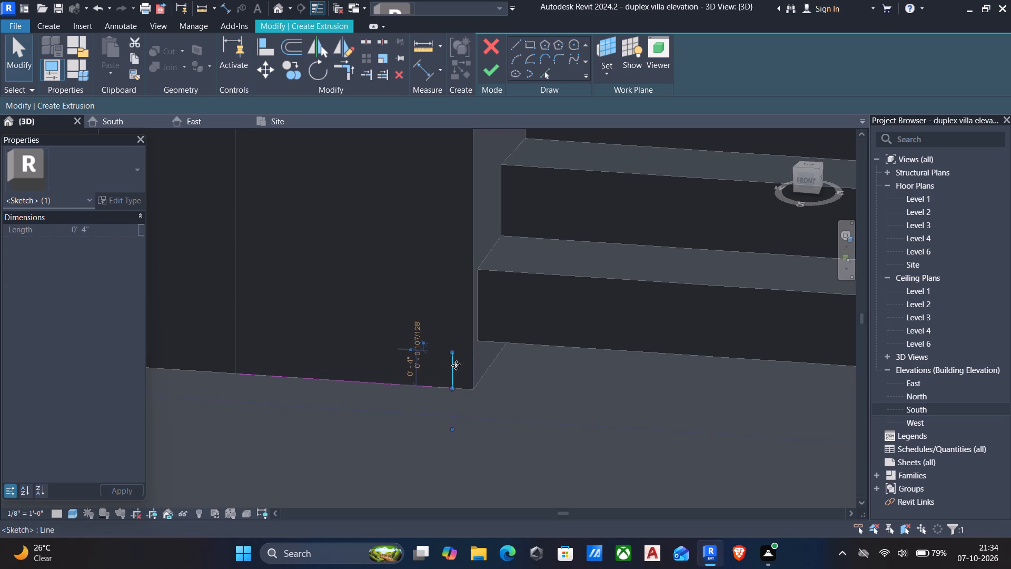
key("Left")
left_click_drag(205, 344, 272, 403)
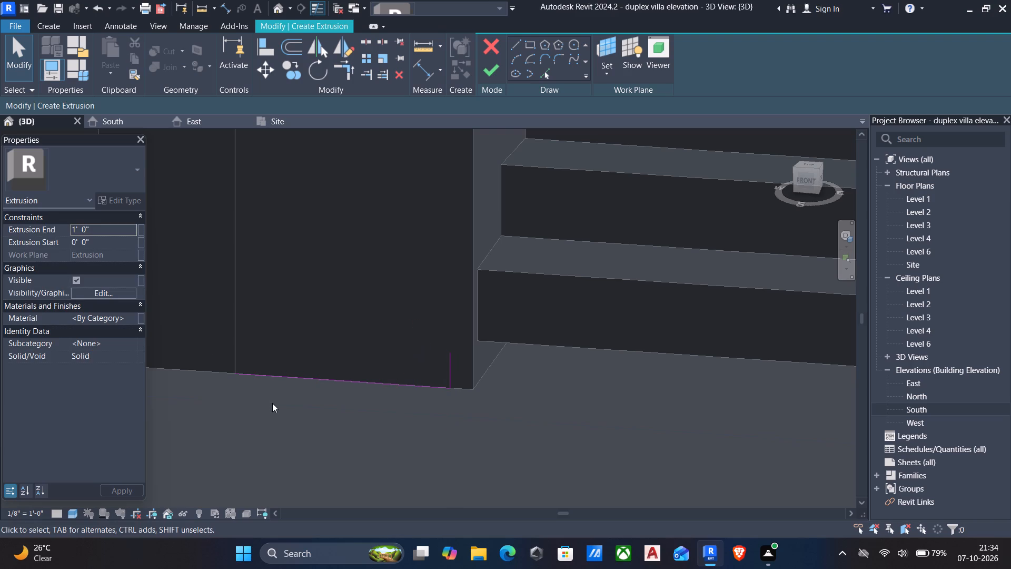
key("Escape")
Sketch a matching 4" vertical line up from the other end of the base line, away from the steps.
key("l")
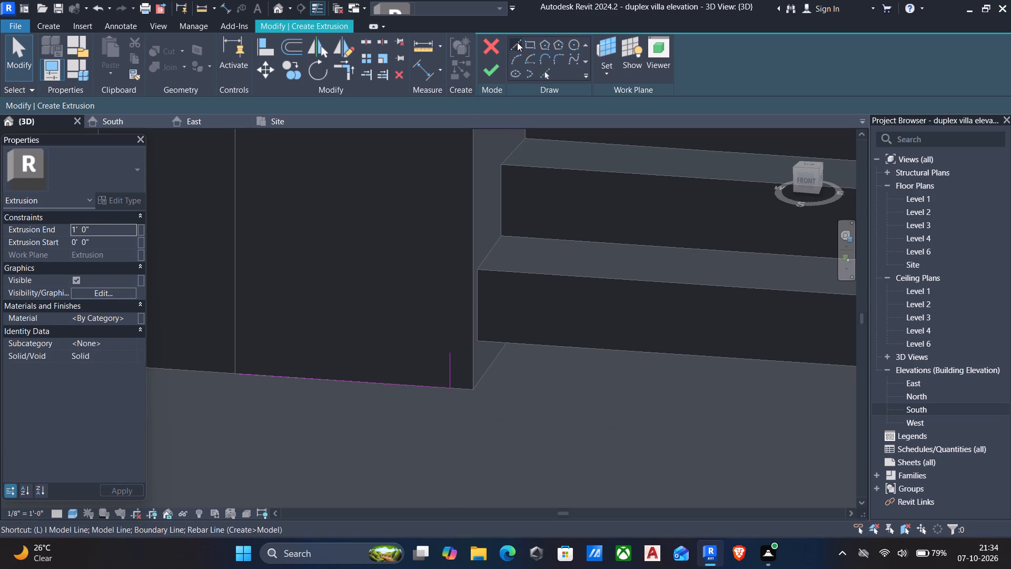
left_click(517, 42)
left_click(236, 373)
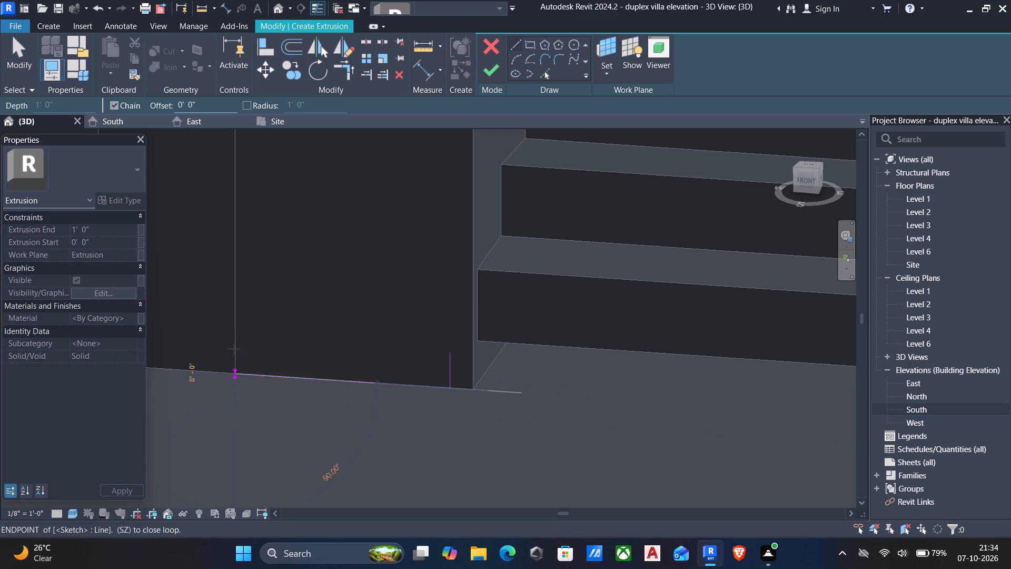
left_click(233, 339)
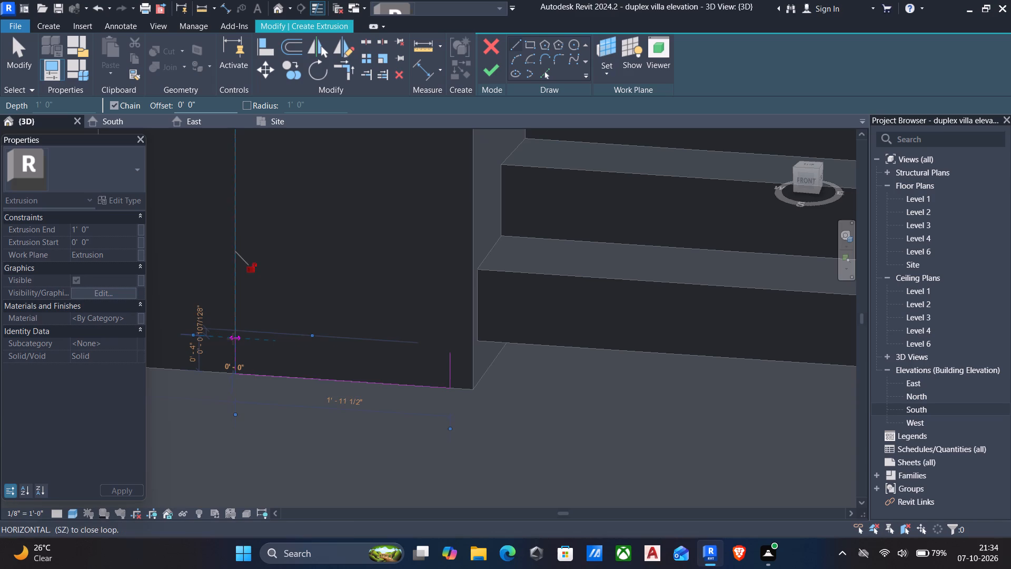
key("Escape")
key("Escape")
Nudge that second vertical line inward toward the steps, shortening the base line to about 1'-9".
left_click_drag(206, 326, 252, 384)
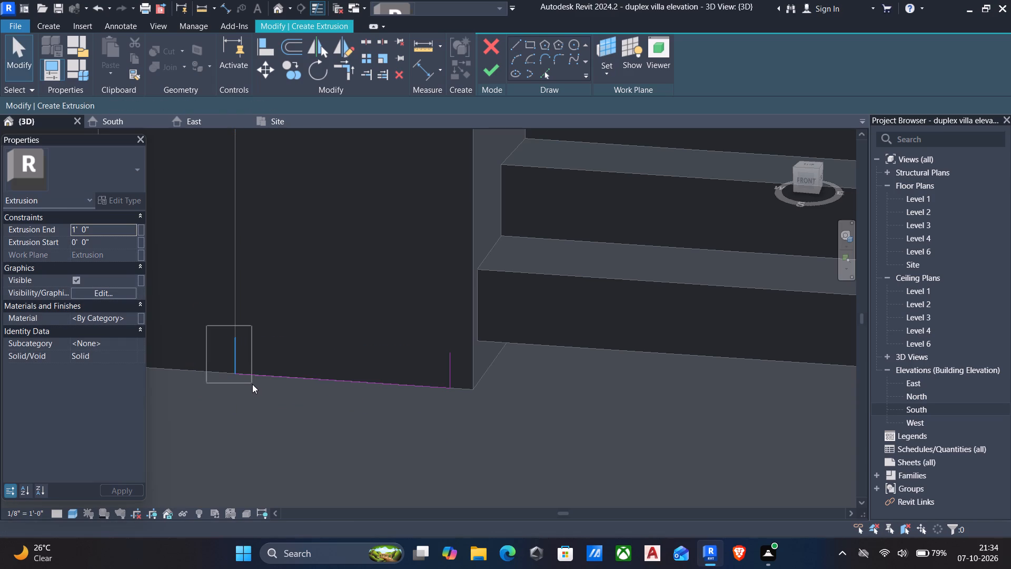
left_click_drag(252, 384, 255, 388)
key("Right")
key("Right")
key("Right")
key("Right")
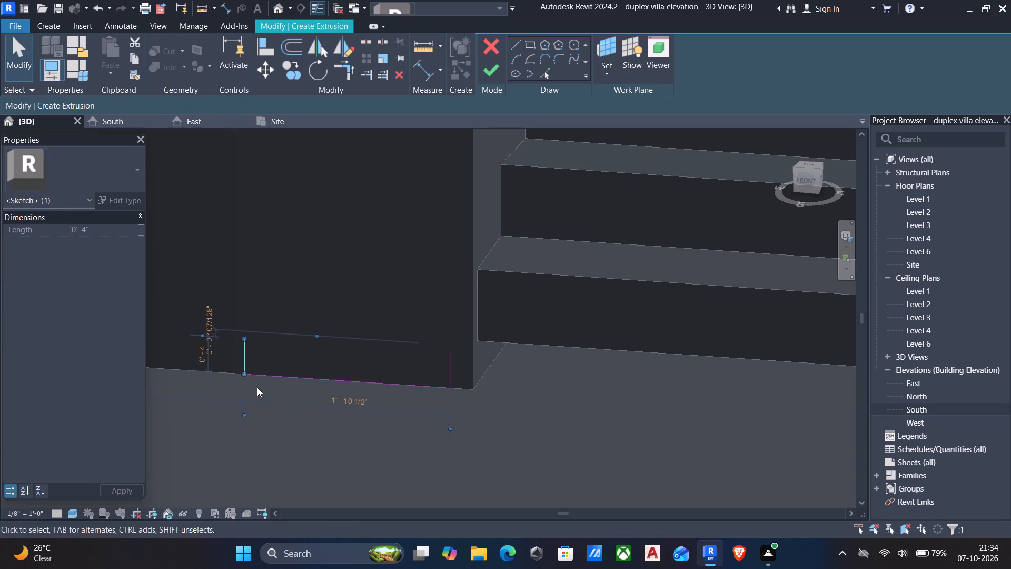
key("Right")
key("Right")
key("Right")
key("Right")
key("Right")
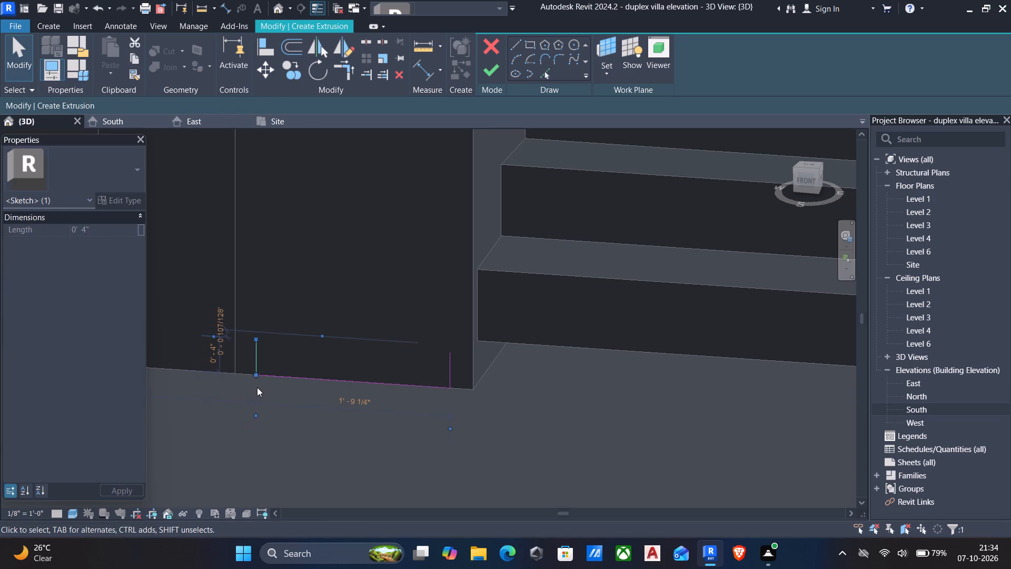
key("Right")
key("Escape")
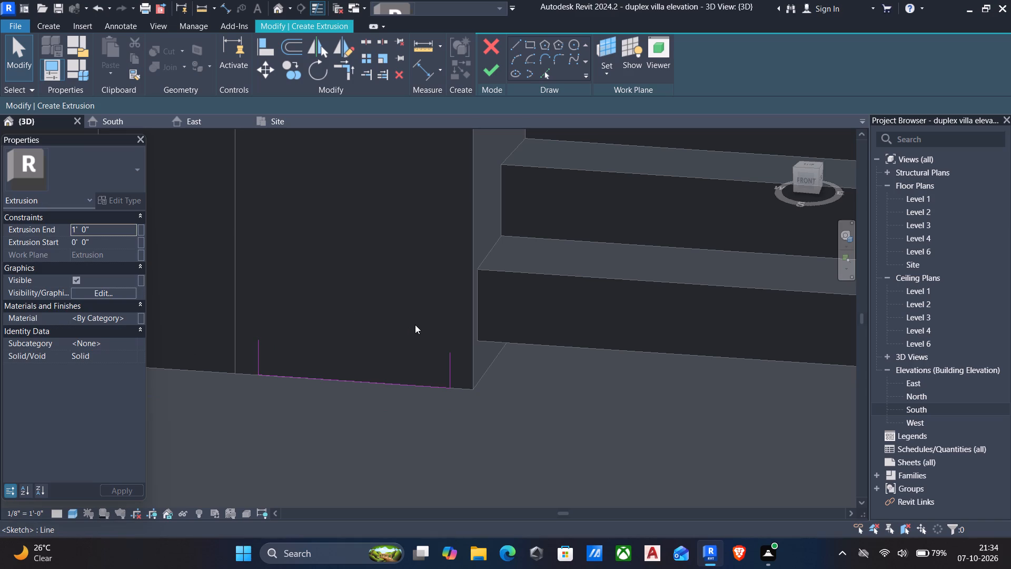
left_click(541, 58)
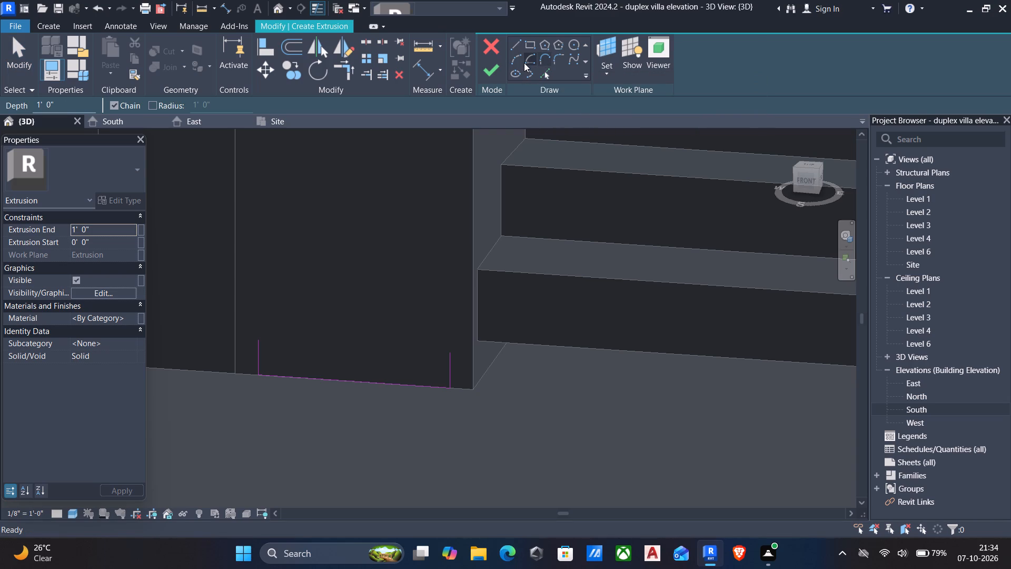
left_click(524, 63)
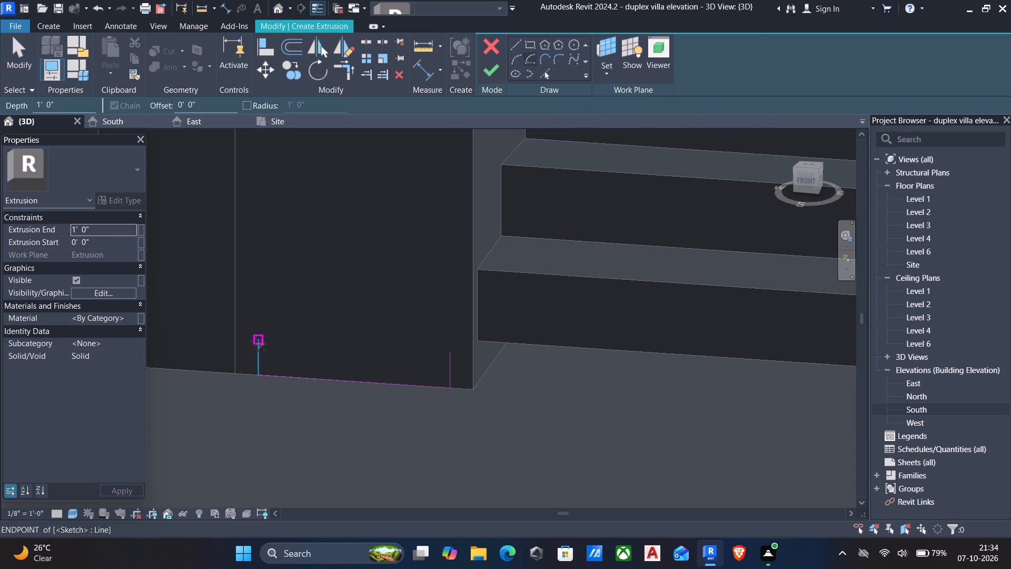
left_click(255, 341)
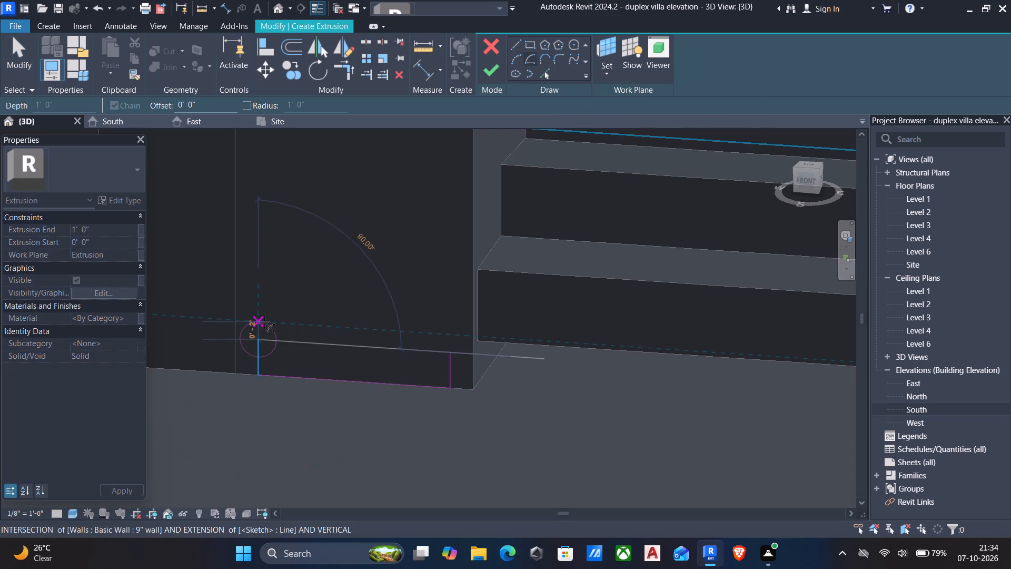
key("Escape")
Draw an outward-bulging half-round arc of about 1" radius on top of the vertical line farther from the steps, ending about 2" above it.
left_click(511, 63)
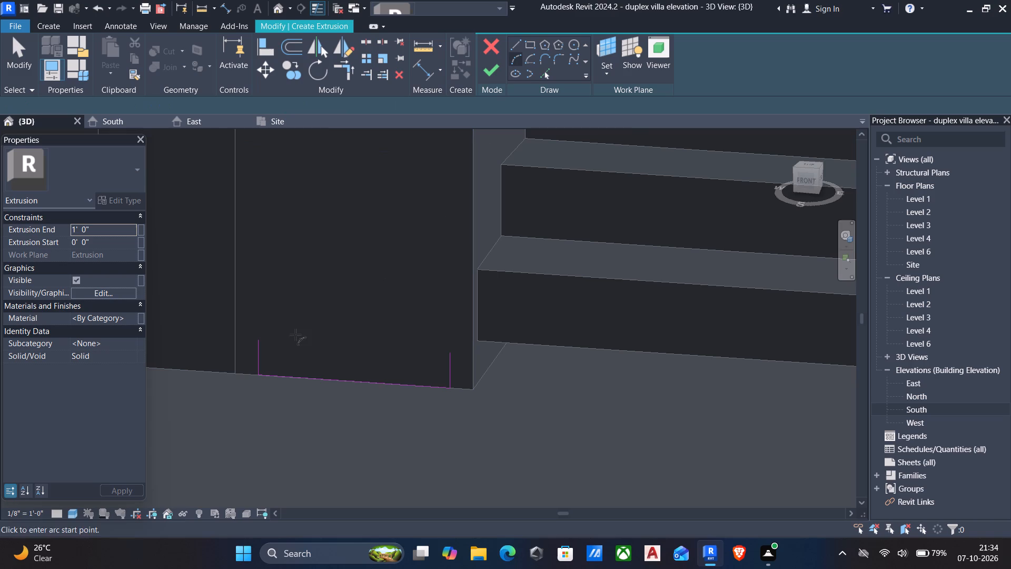
left_click(257, 341)
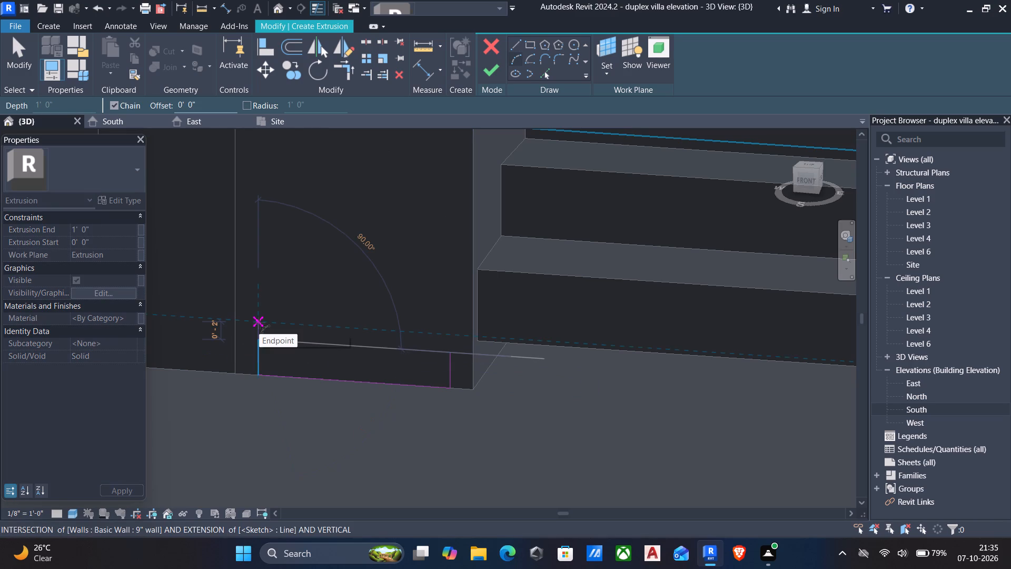
left_click(259, 323)
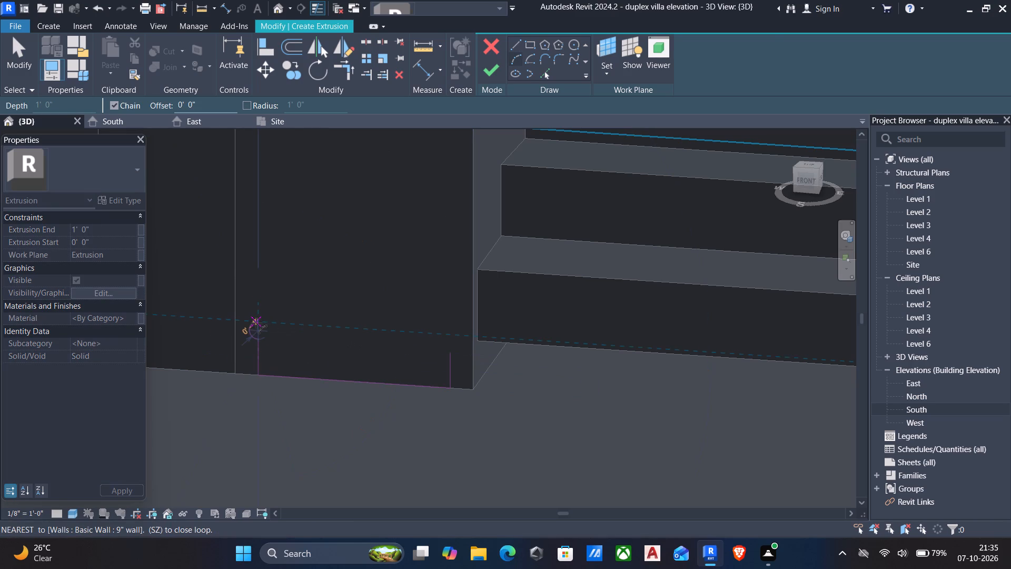
scroll(256, 323, "up", 7)
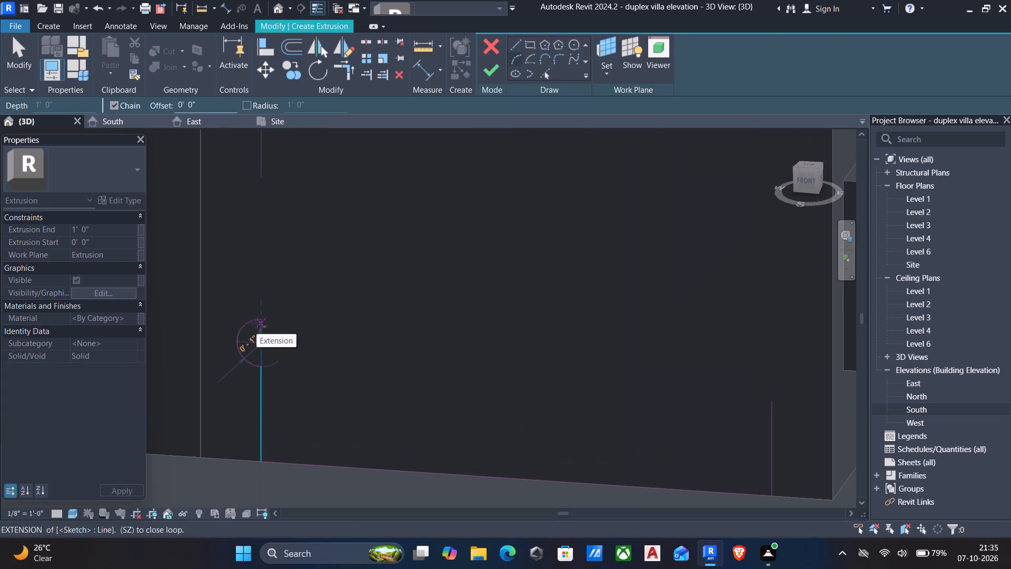
left_click(256, 323)
key("Escape")
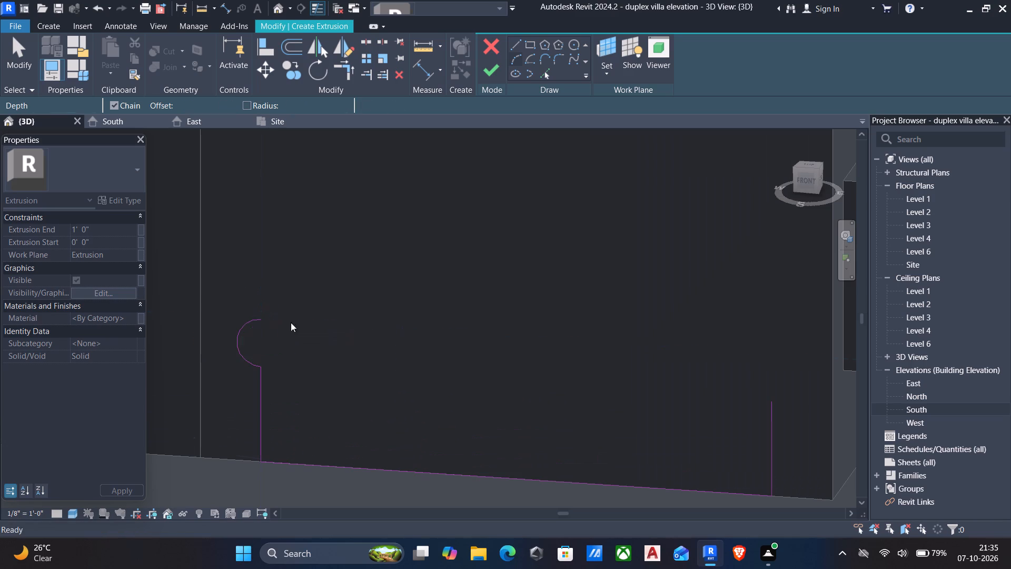
key("Escape")
scroll(386, 345, "down", 5)
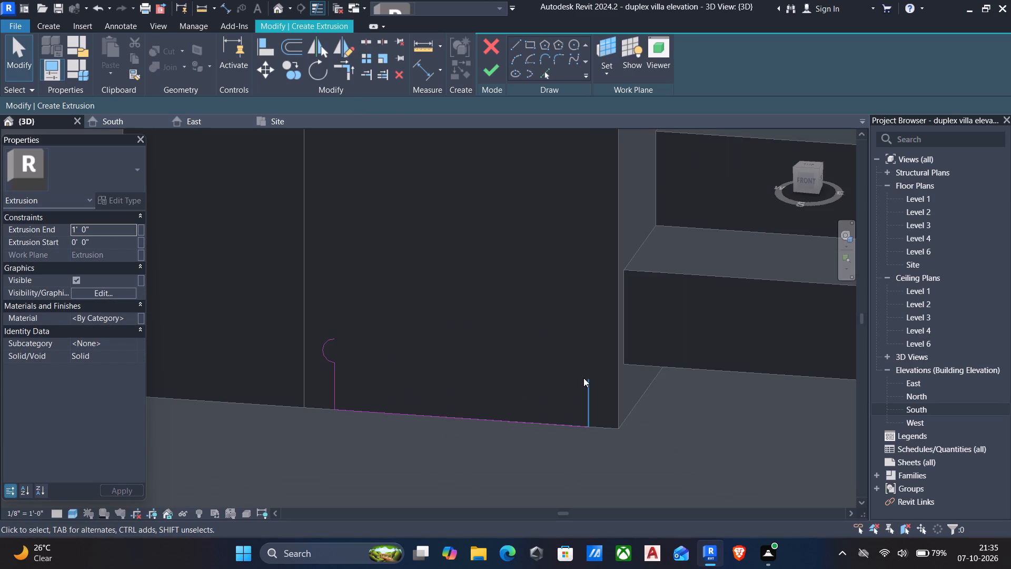
Draw an outward-bulging half-round arc of about 1" radius on top of the step-side vertical line, ending about 2" above it.
left_click(520, 55)
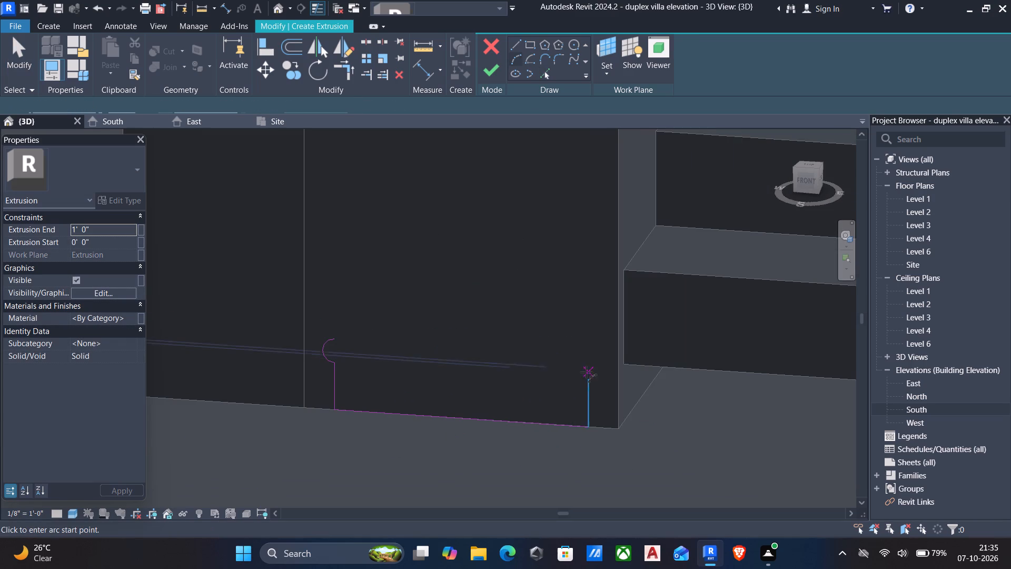
scroll(586, 372, "up", 3)
left_click(591, 380)
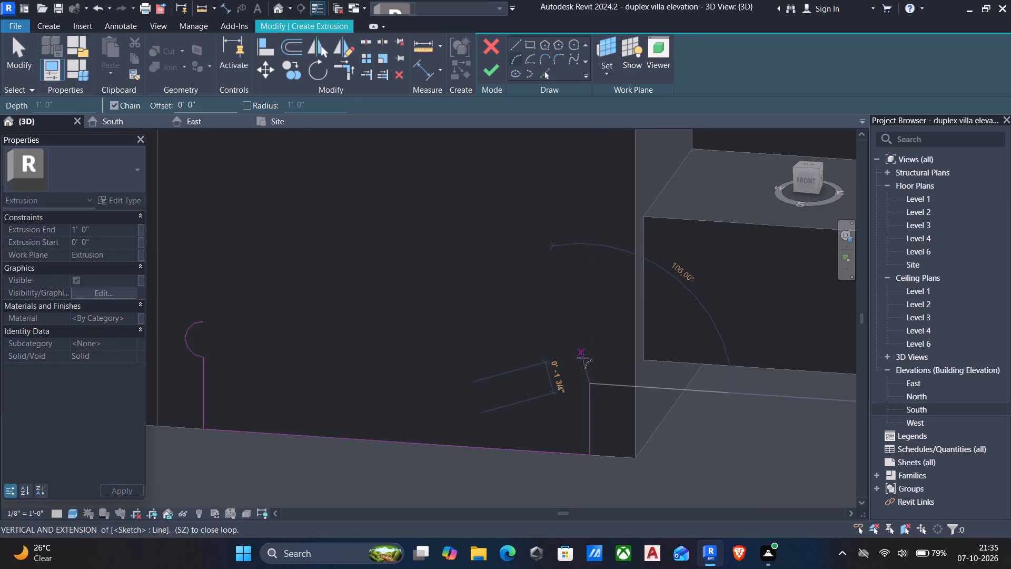
left_click(589, 349)
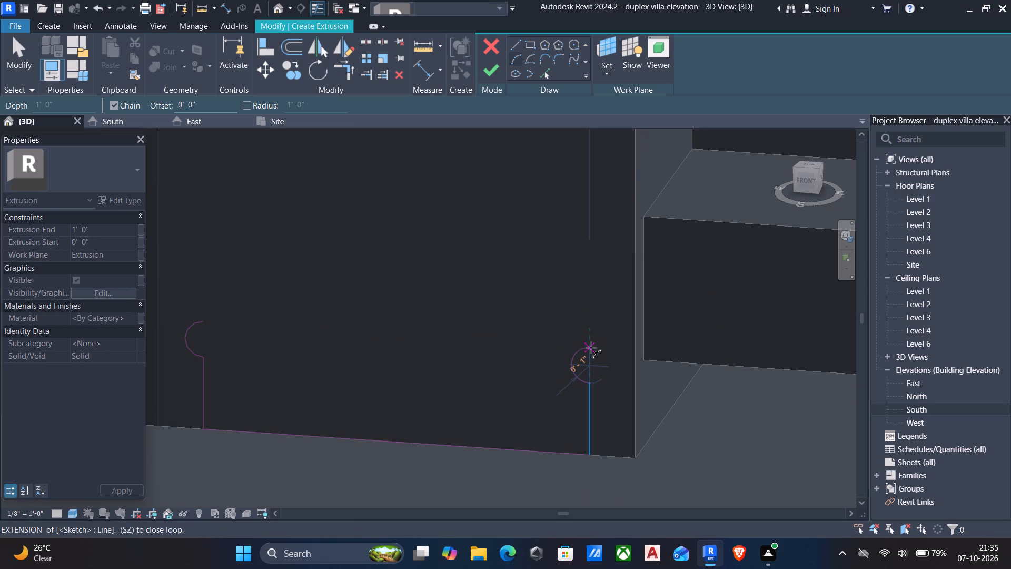
key("space")
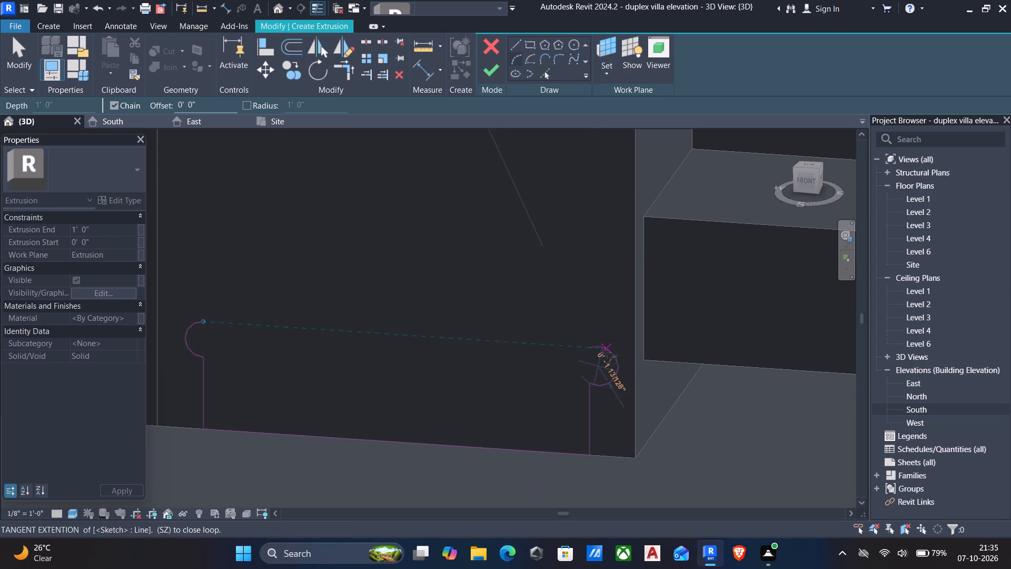
scroll(593, 350, "up", 5)
scroll(593, 350, "down", 2)
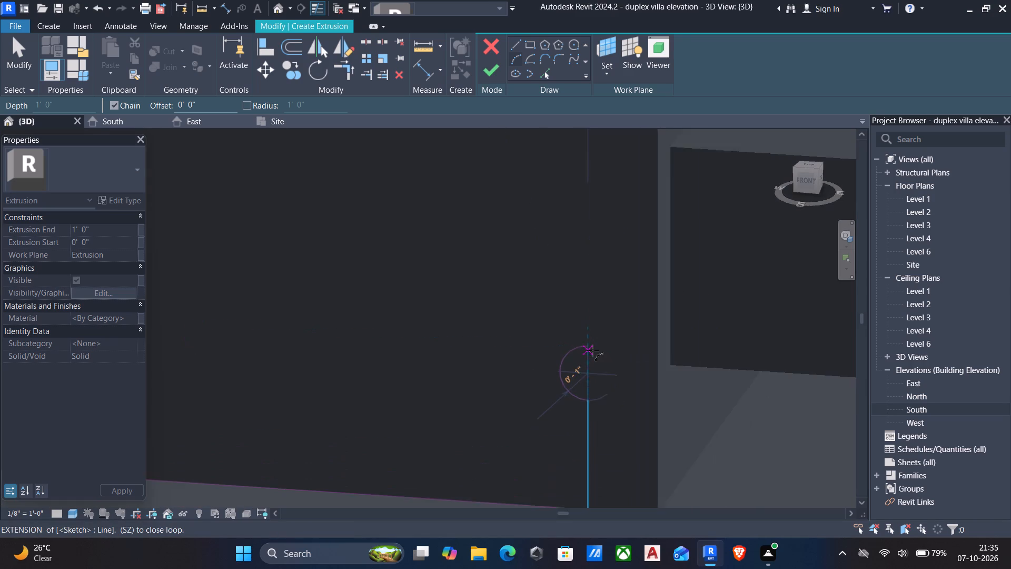
scroll(593, 350, "down", 2)
key("space")
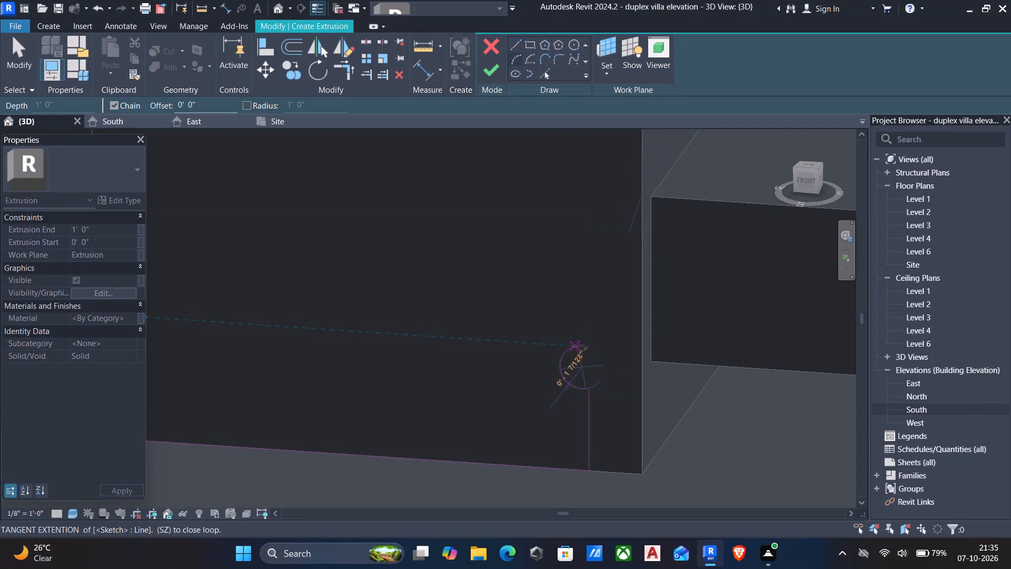
scroll(588, 346, "up", 4)
scroll(588, 346, "down", 3)
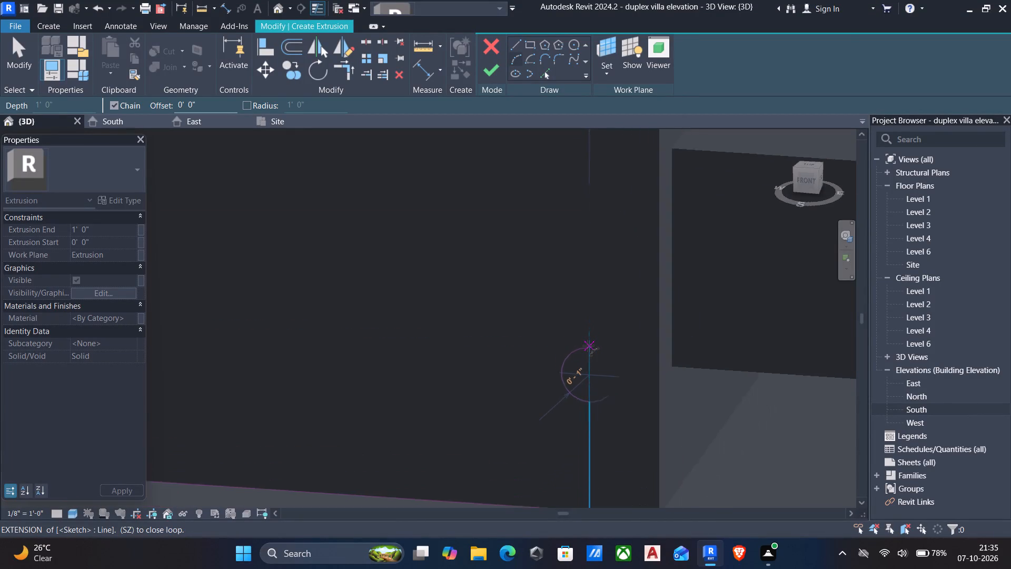
scroll(588, 346, "down", 1)
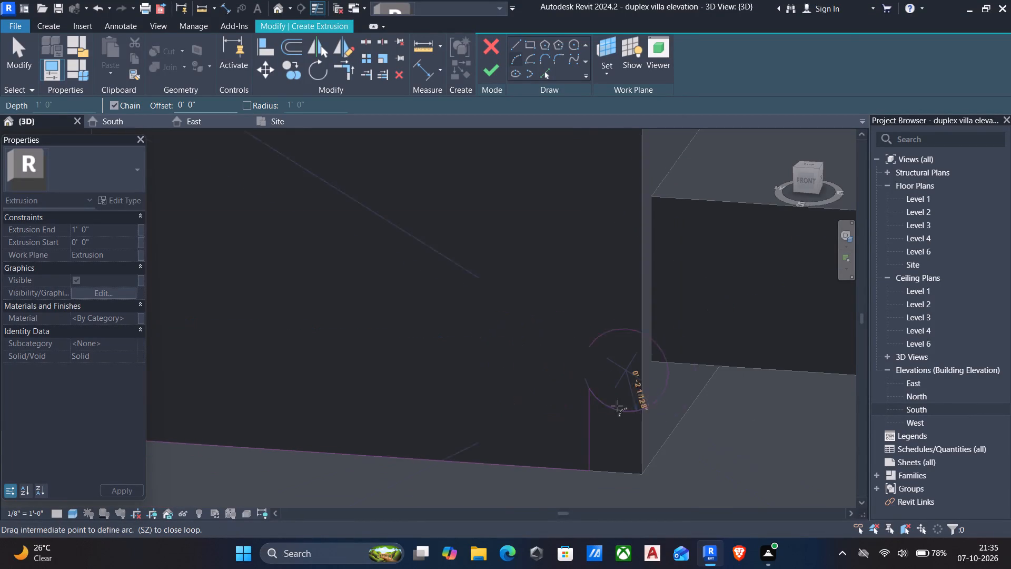
scroll(601, 378, "up", 1)
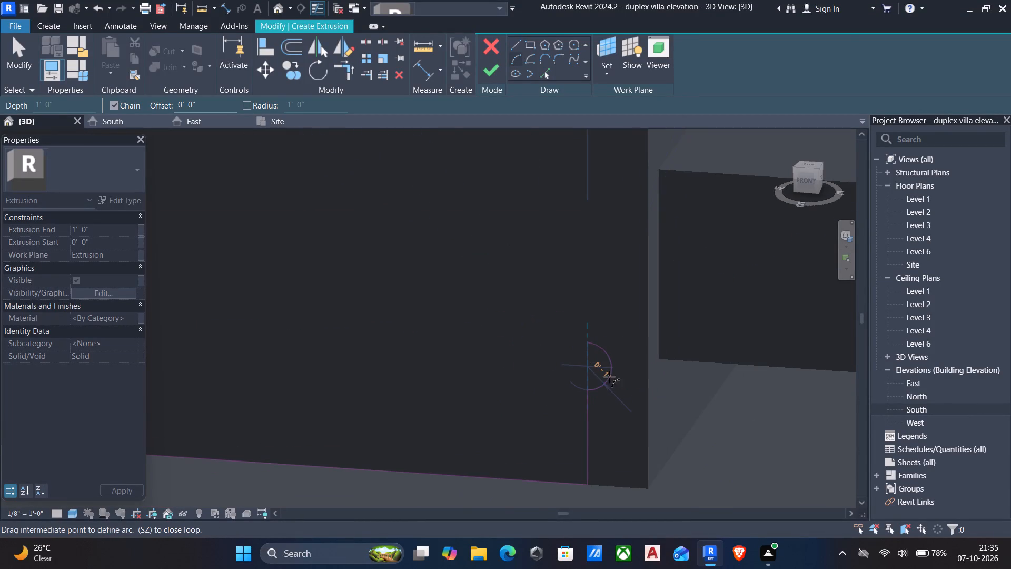
left_click(612, 375)
scroll(600, 370, "down", 5)
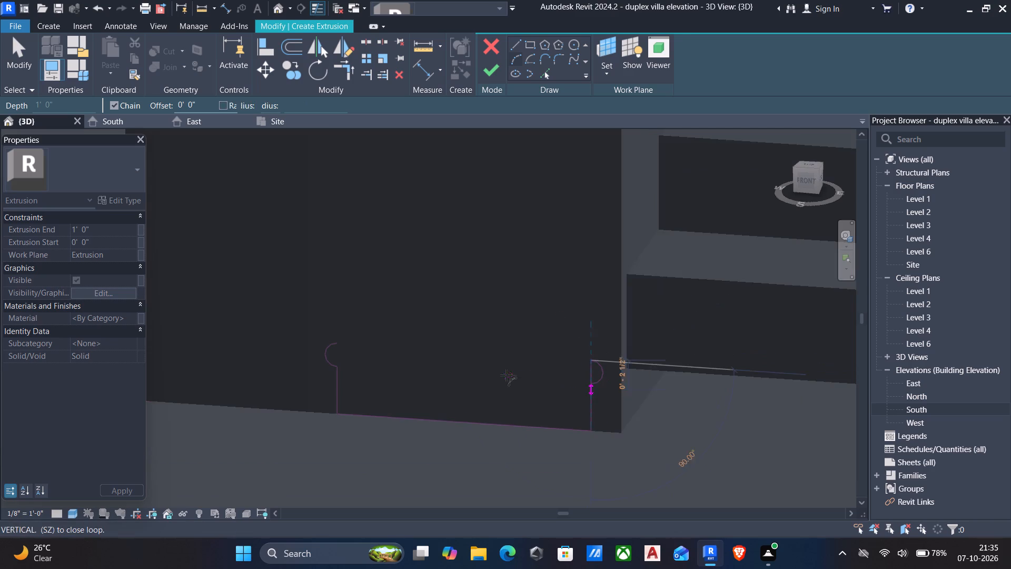
scroll(505, 376, "down", 3)
key("Escape")
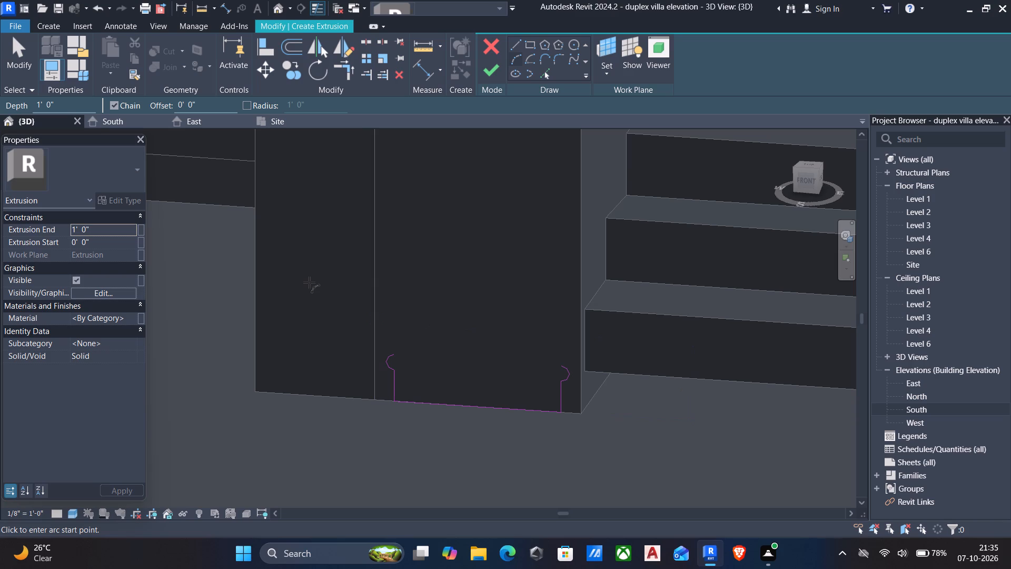
Sketch a vertical guide line about 2 1/4" long up from the outermost point of the half-round arc farther from the steps.
scroll(417, 348, "down", 1)
scroll(413, 357, "up", 4)
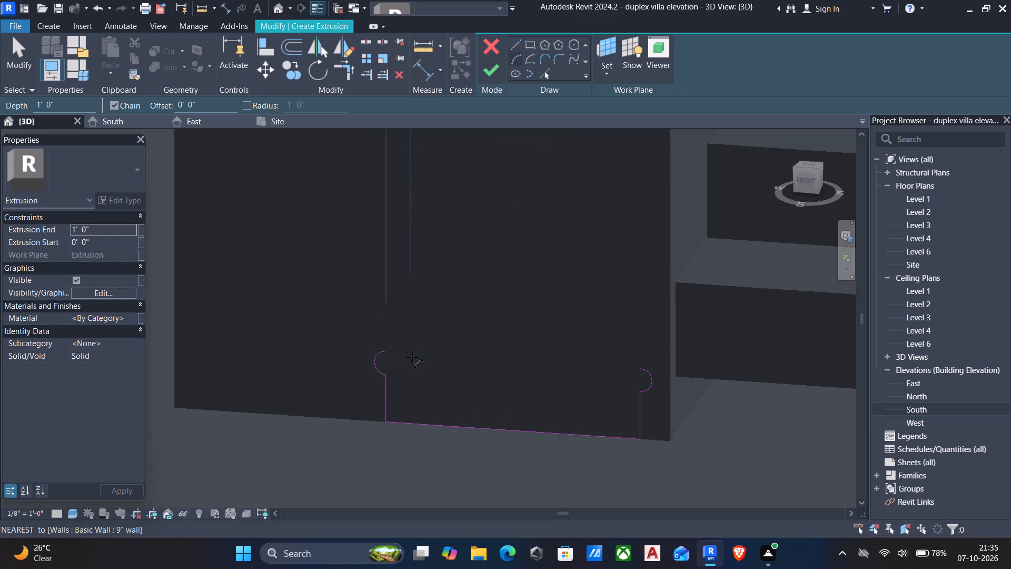
scroll(394, 350, "up", 3)
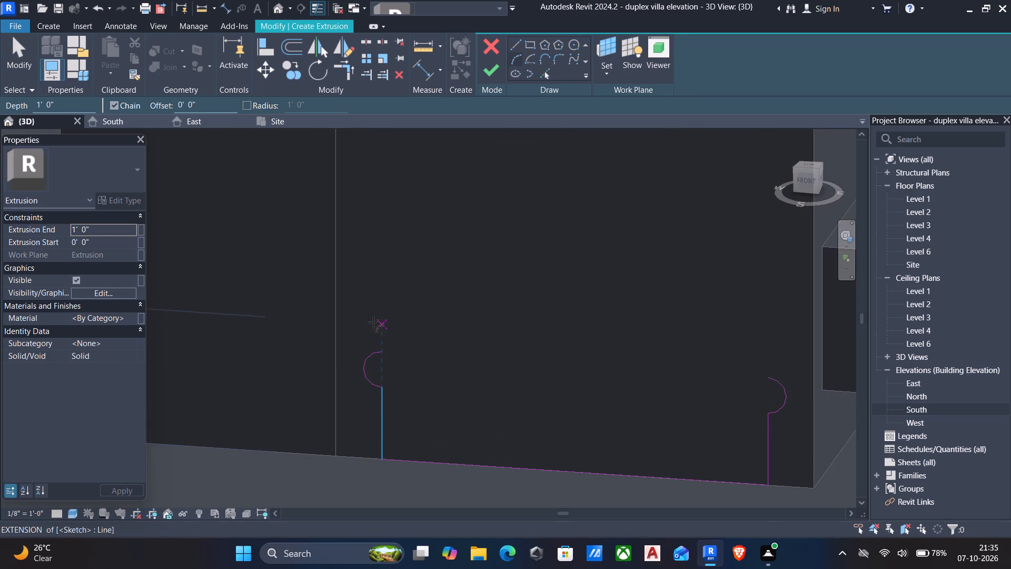
left_click(515, 44)
scroll(380, 347, "up", 3)
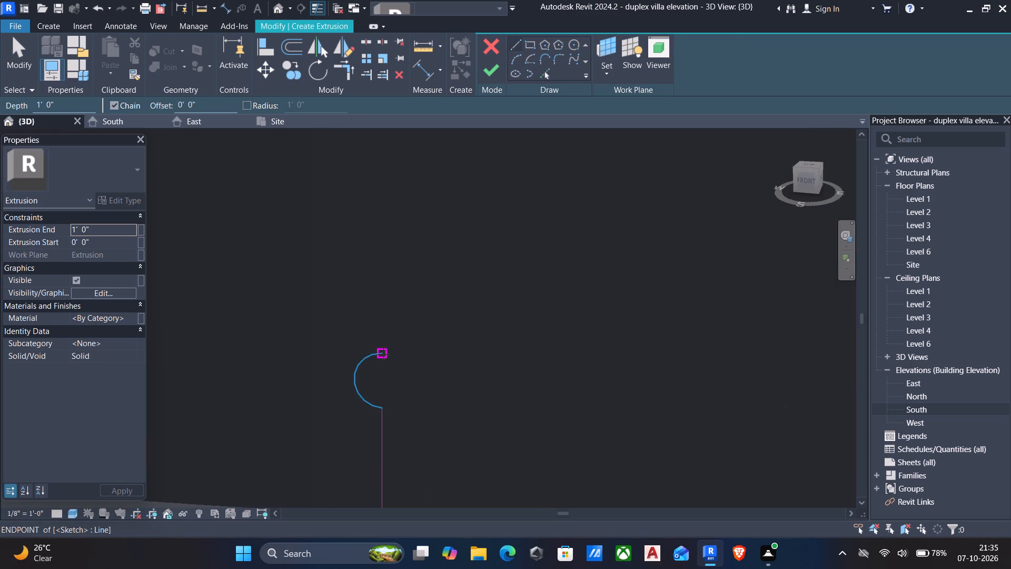
left_click(383, 355)
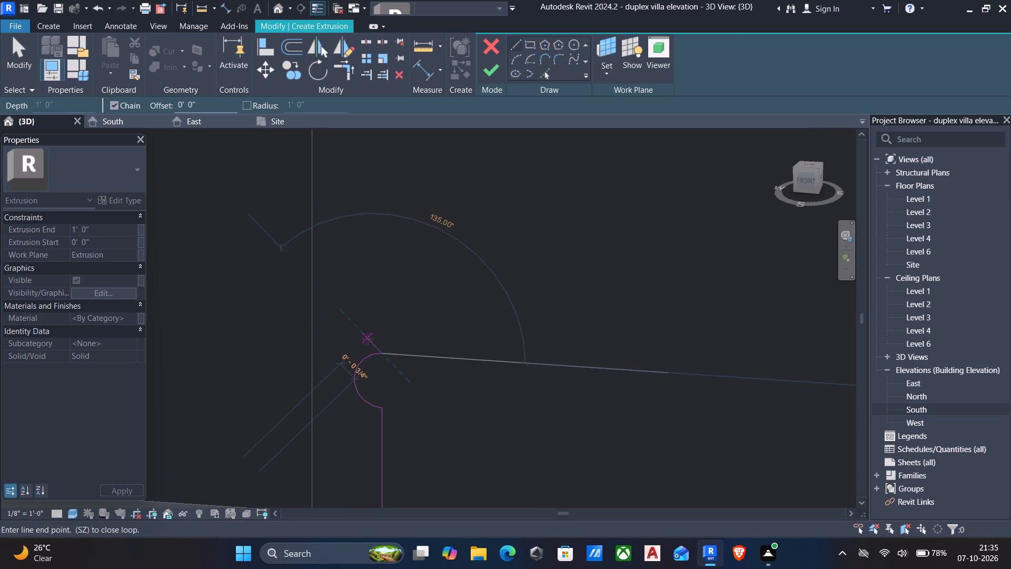
key("Escape")
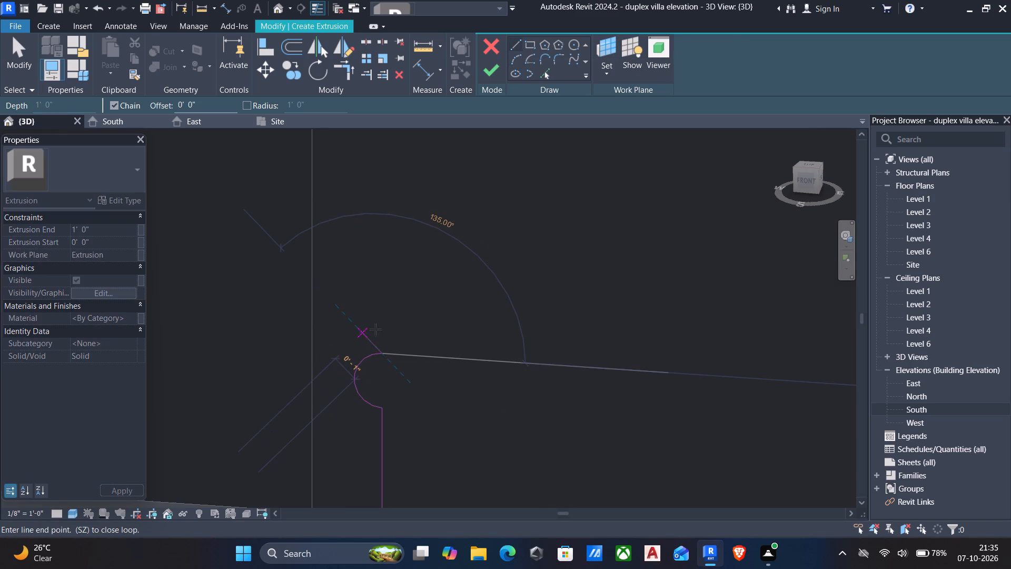
left_click_drag(353, 381, 354, 375)
left_click(356, 317)
key("Escape")
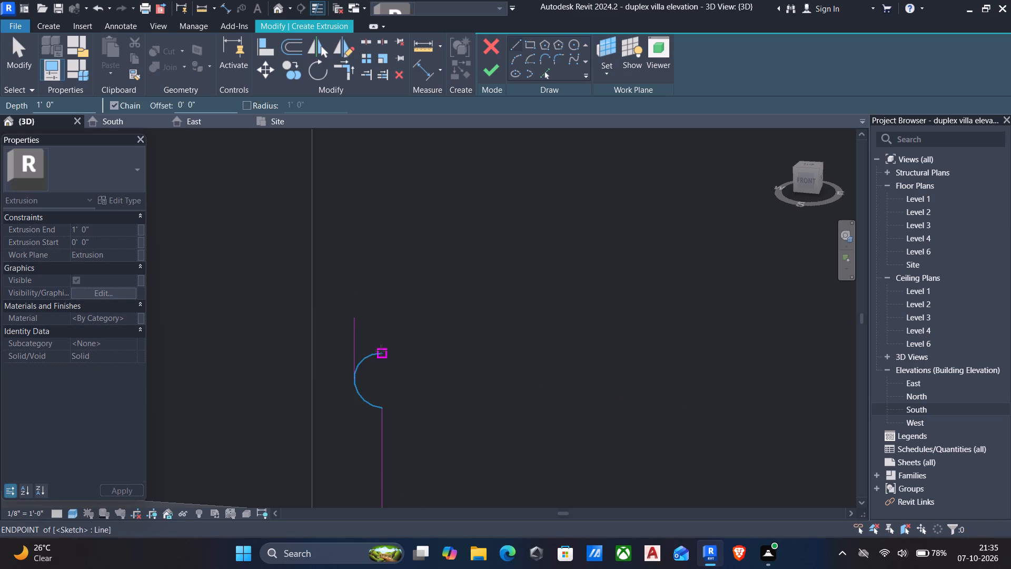
key("Escape")
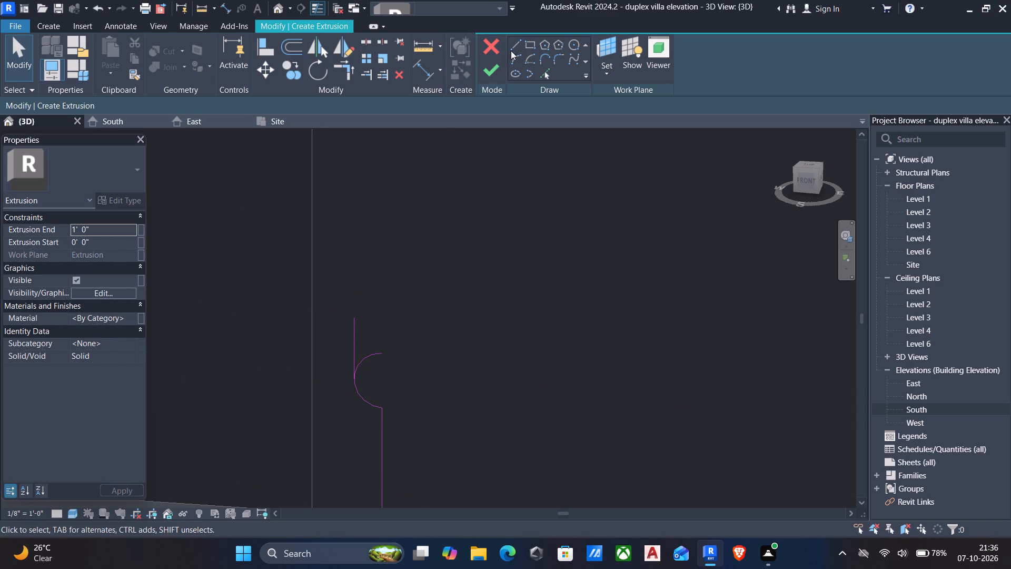
Draw a diagonal line of about 1 1/2" from that arc's top end outward at 135° to meet the vertical guide line.
left_click(512, 47)
left_click(384, 352)
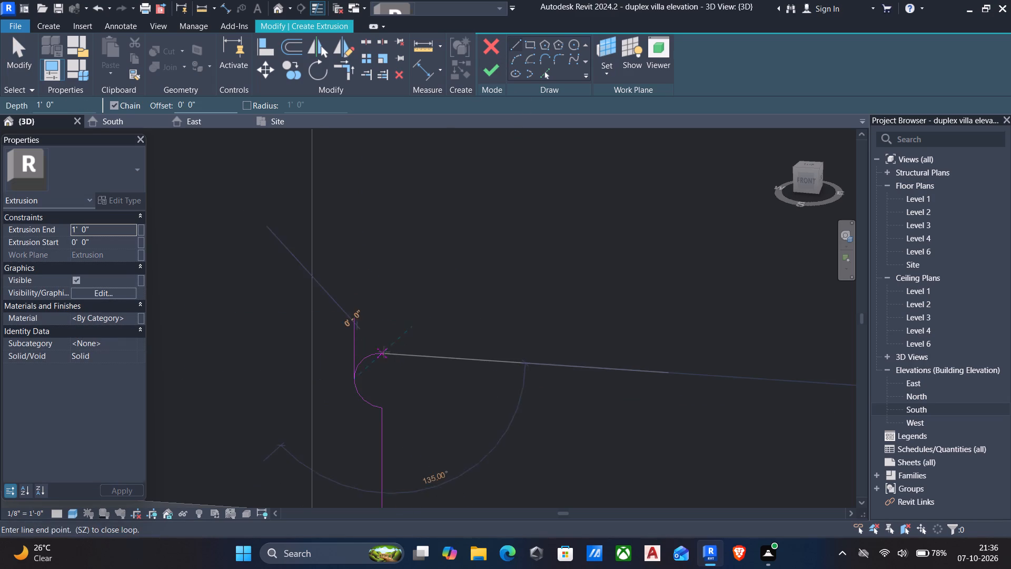
left_click(356, 329)
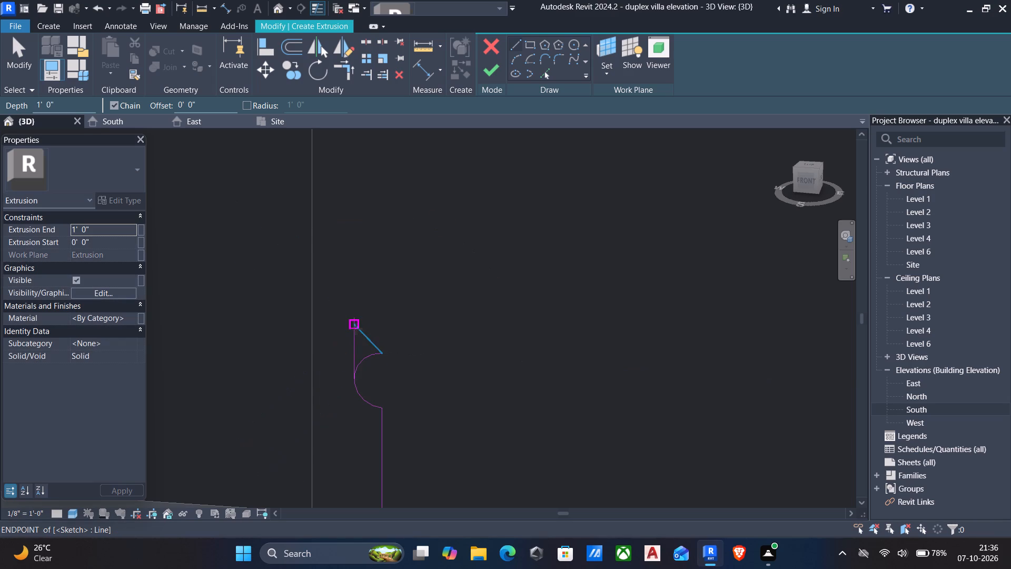
key("Escape")
key("Escape")
Delete the vertical guide line beside the arc and diagonal.
left_click(356, 341)
key("Pause")
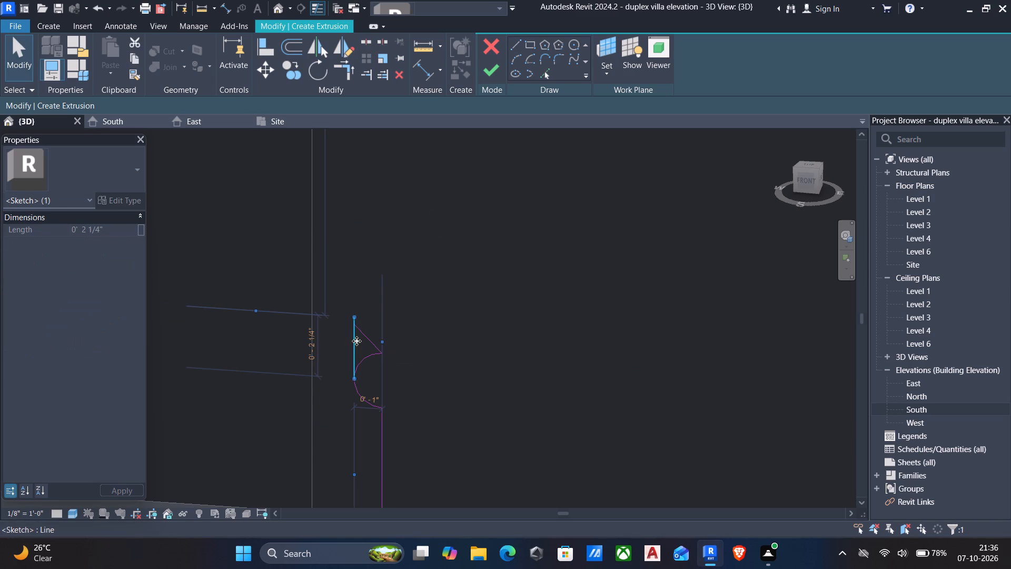
key("Delete")
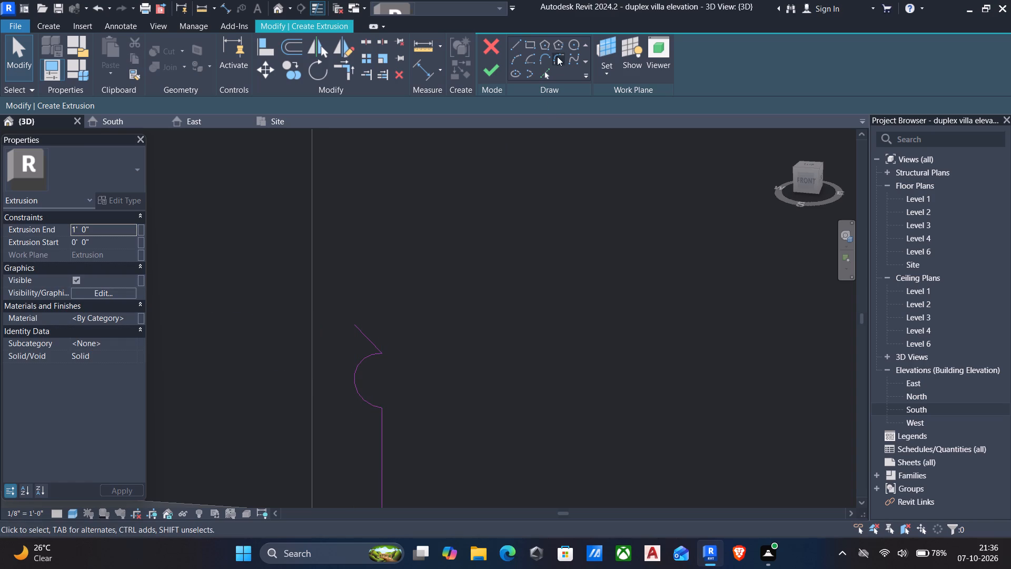
Draw an outward-bulging half-round arc of about 1/2" radius from the diagonal's upper end, ending about 1" directly above it.
left_click(512, 63)
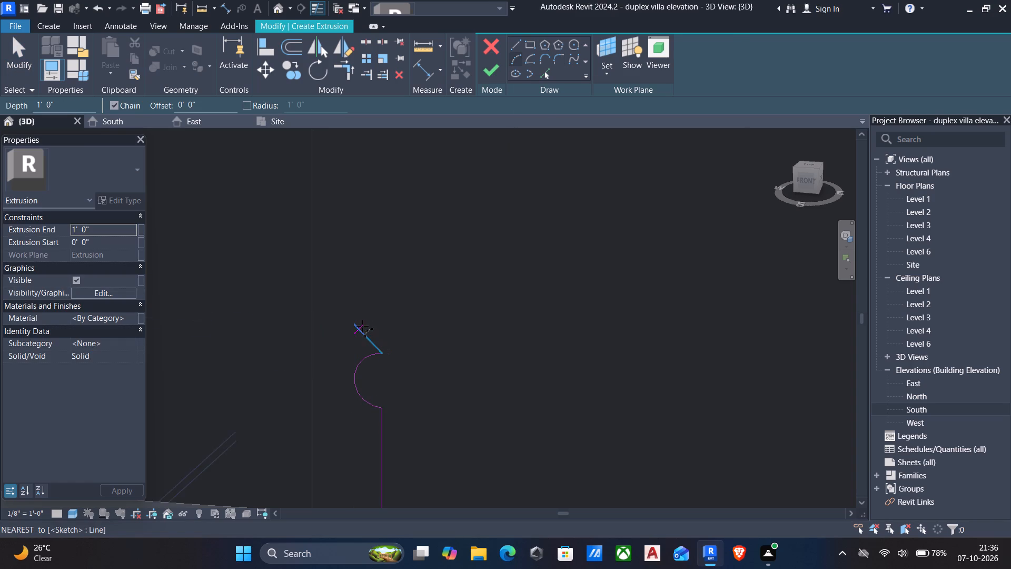
left_click(353, 323)
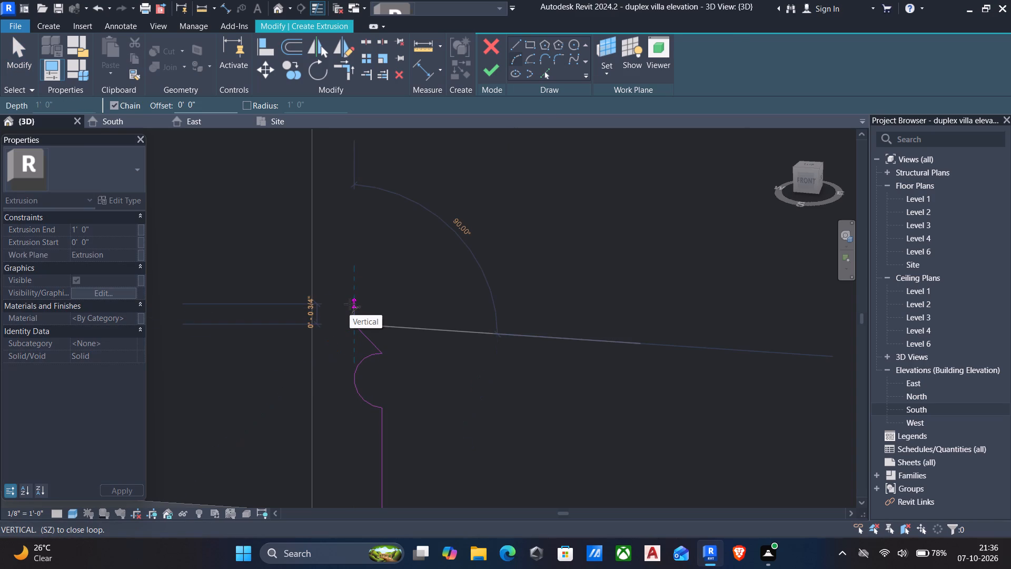
scroll(350, 304, "up", 4)
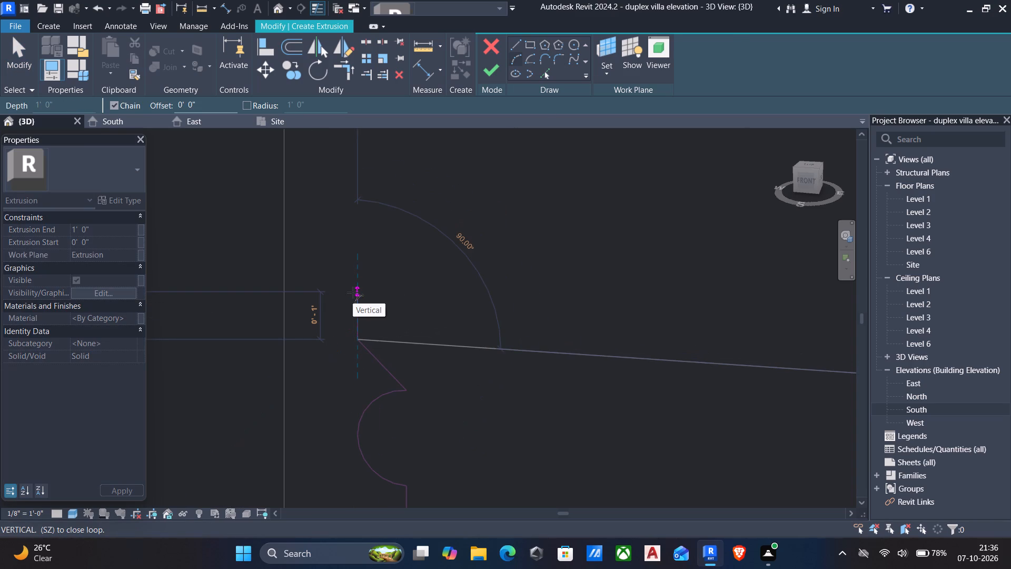
left_click(353, 292)
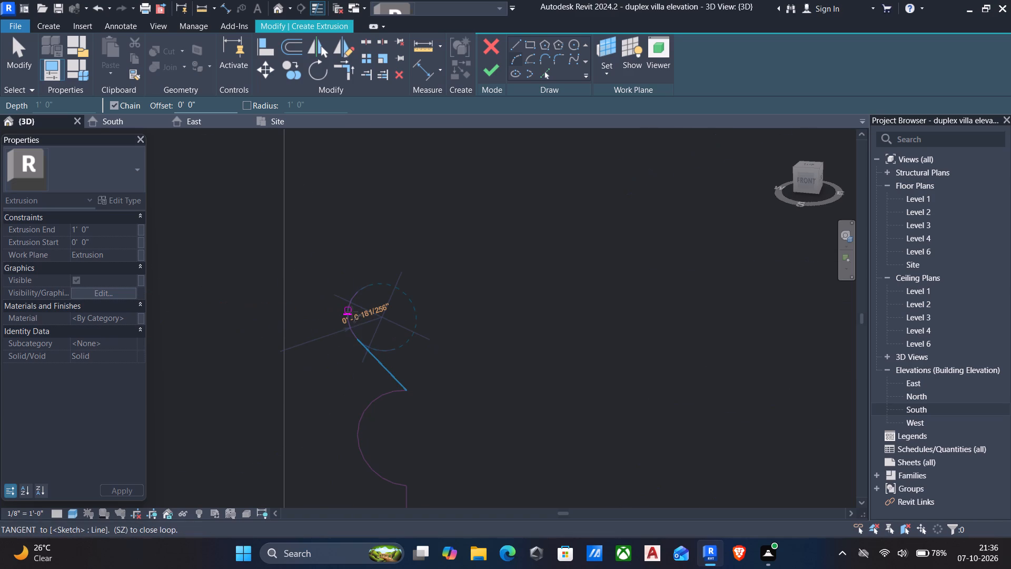
scroll(352, 312, "up", 3)
scroll(352, 312, "down", 1)
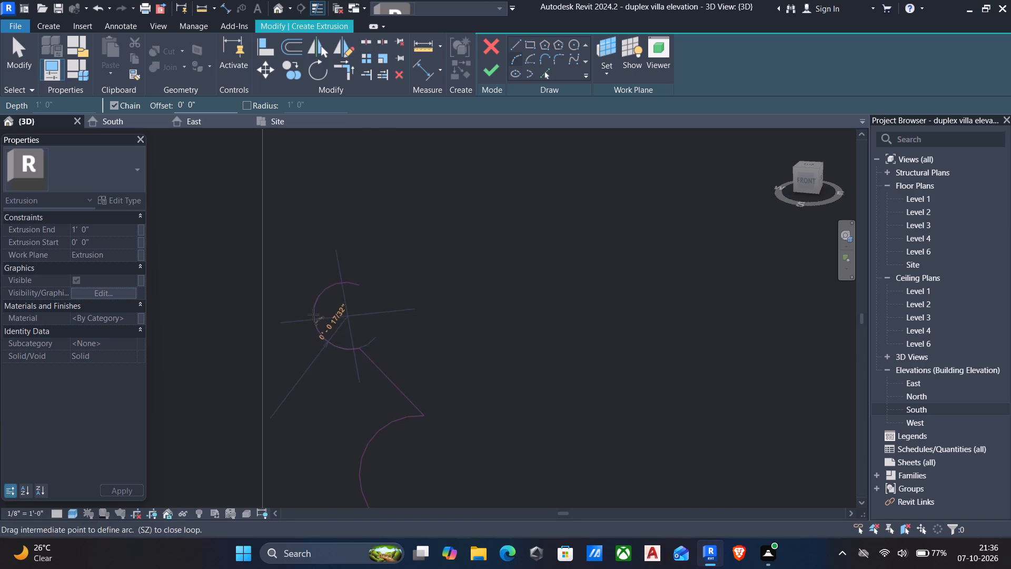
left_click(334, 314)
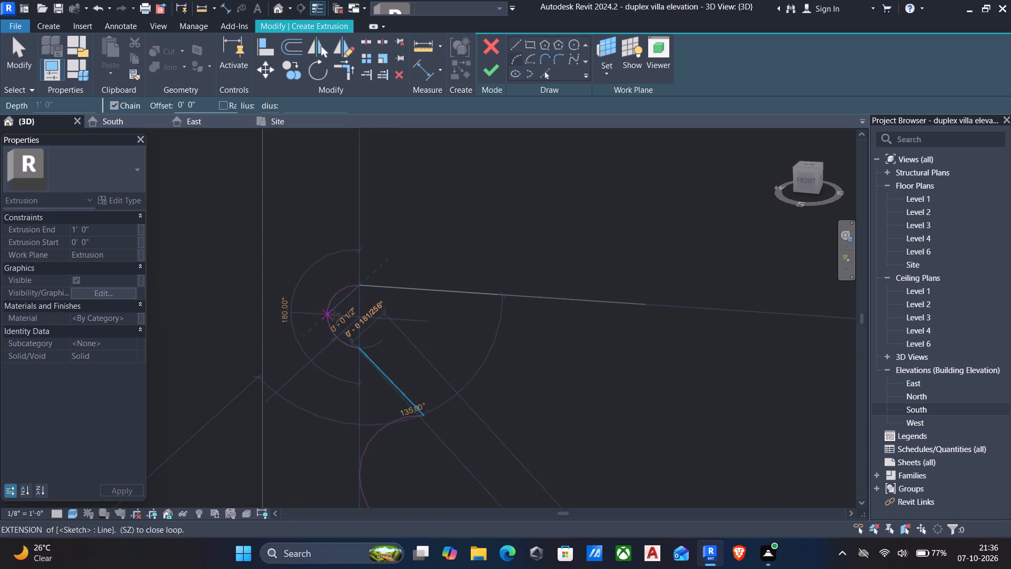
key("Escape")
scroll(442, 325, "down", 5)
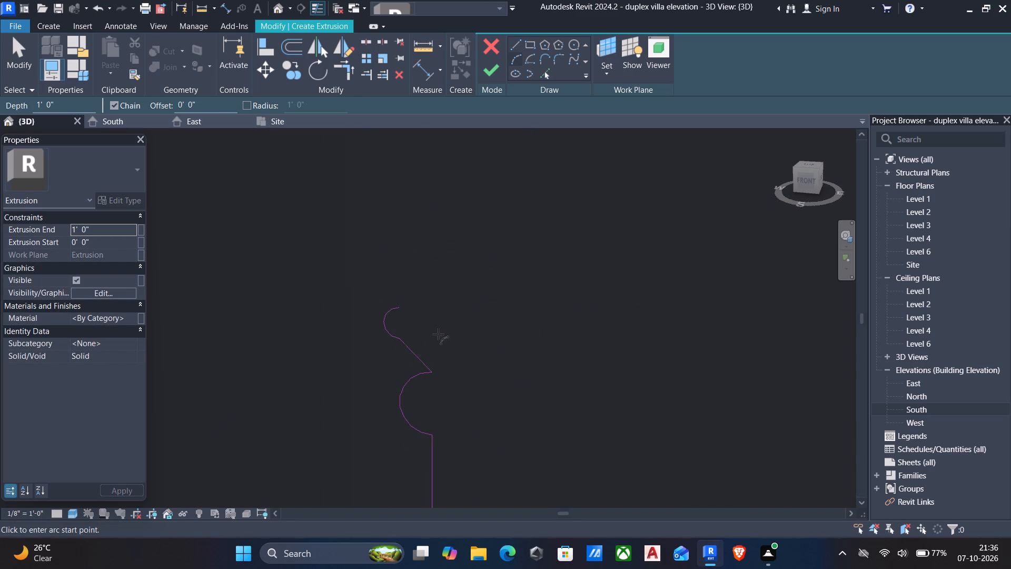
scroll(437, 335, "up", 1)
scroll(432, 336, "down", 6)
middle_click_drag(424, 312, 428, 395)
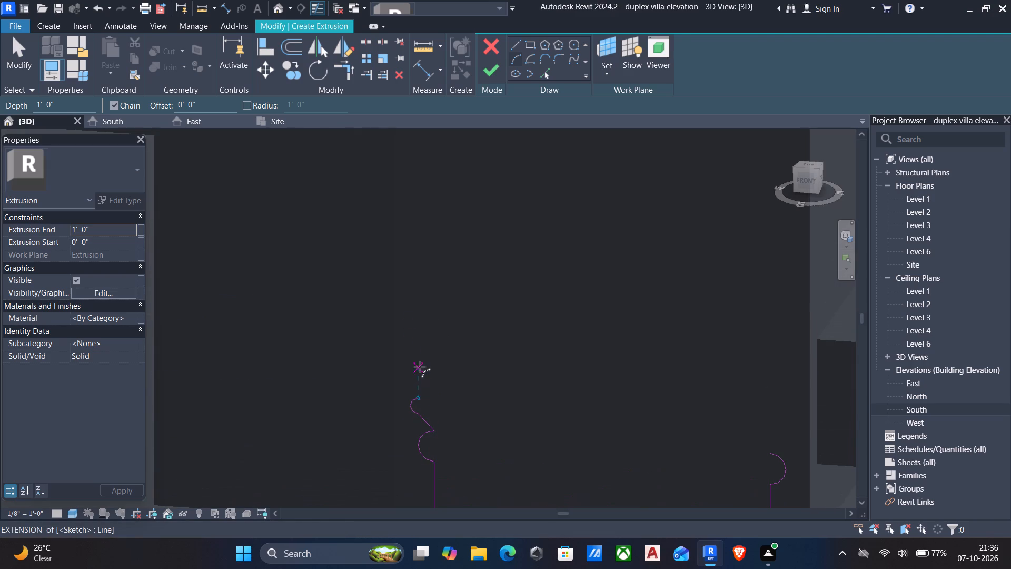
scroll(445, 396, "down", 3)
middle_click_drag(446, 413, 445, 382)
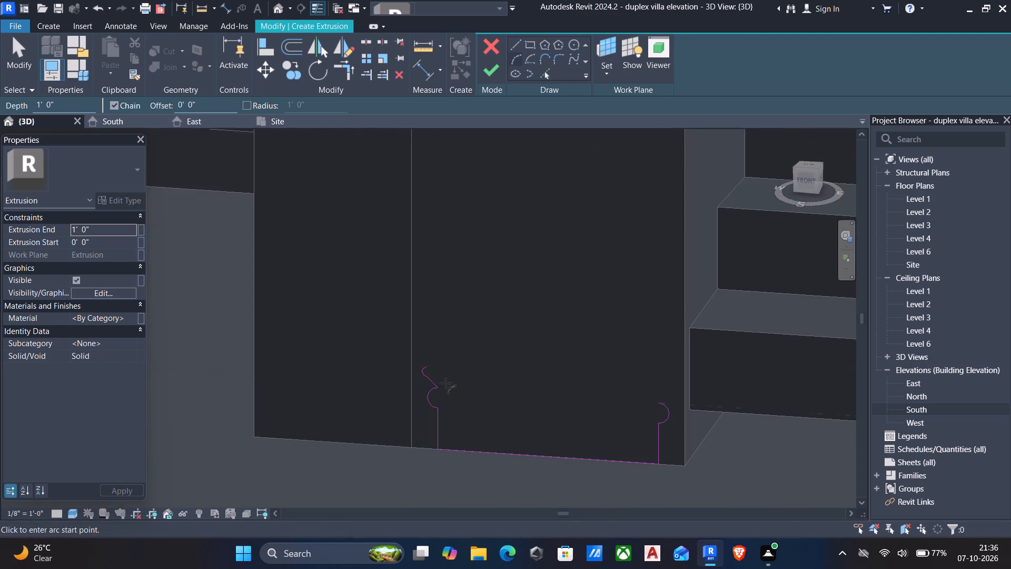
key("Escape")
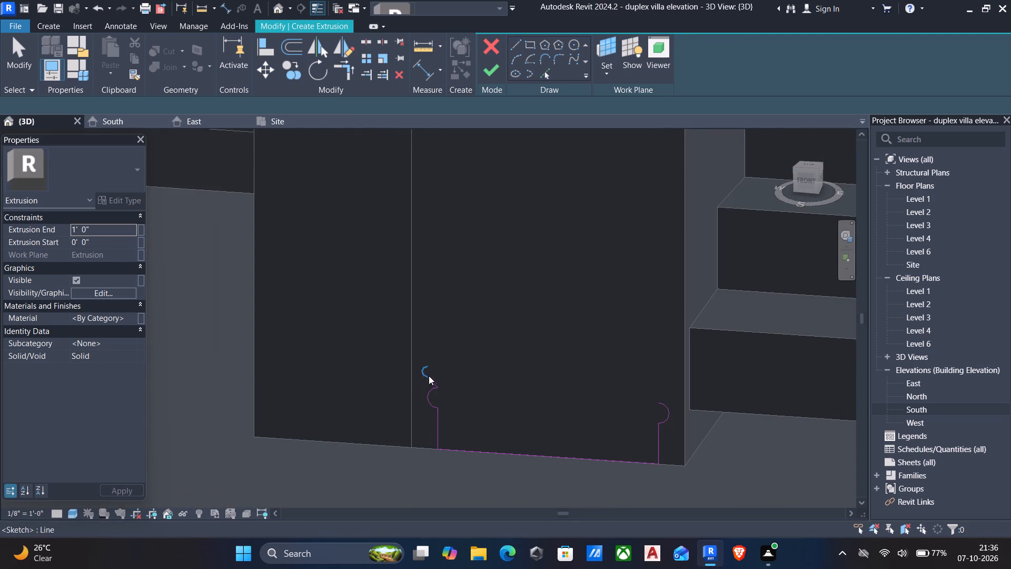
Draw a short line of about 1" from the top end of the upper small arc inward to align with the profile's vertical base line.
left_click(514, 42)
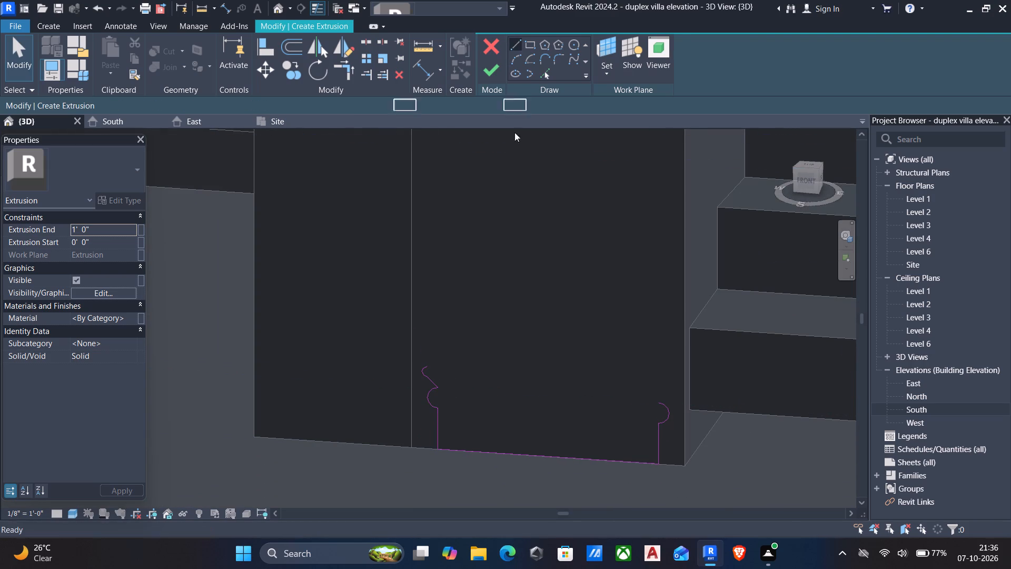
scroll(441, 407, "up", 4)
left_click(418, 336)
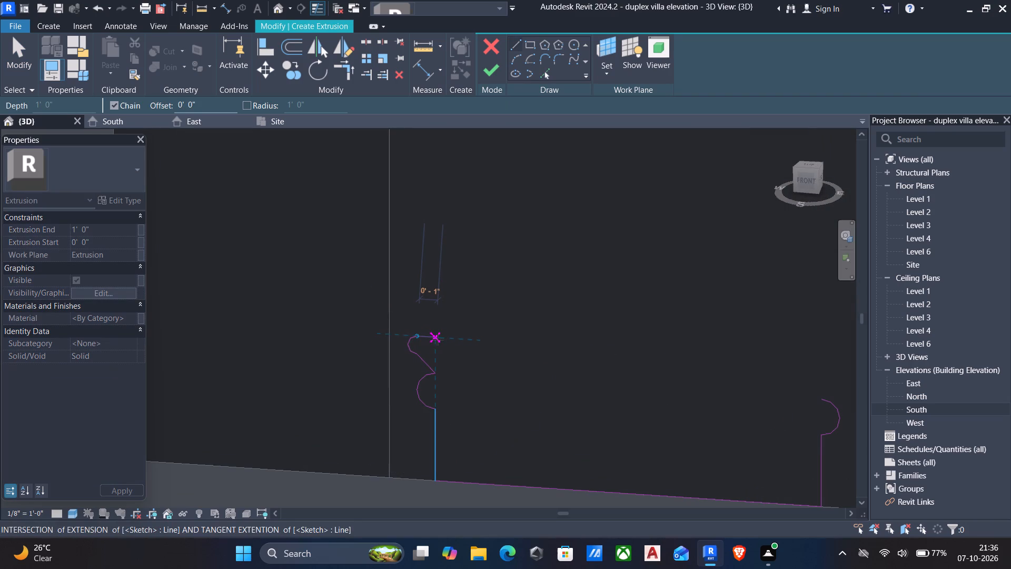
left_click(438, 339)
key("Escape")
Draw a long vertical line up the pier from the short line's inner end, stopping just below the top of the adjoining balcony railing.
scroll(455, 277, "down", 3)
middle_click_drag(452, 302, 444, 358)
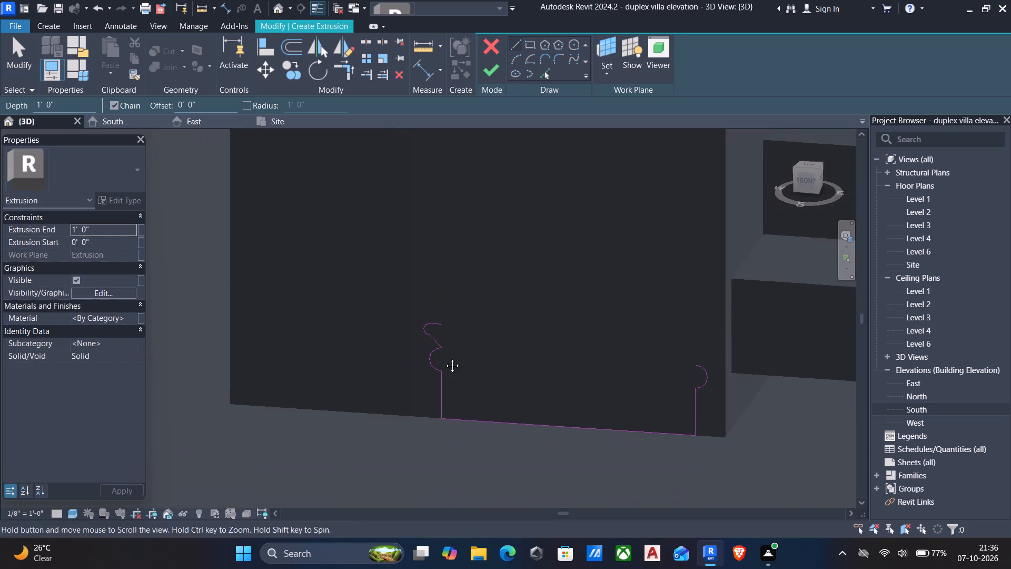
middle_click_drag(444, 358, 443, 396)
scroll(447, 348, "down", 2)
middle_click_drag(441, 375, 443, 427)
scroll(444, 443, "up", 3)
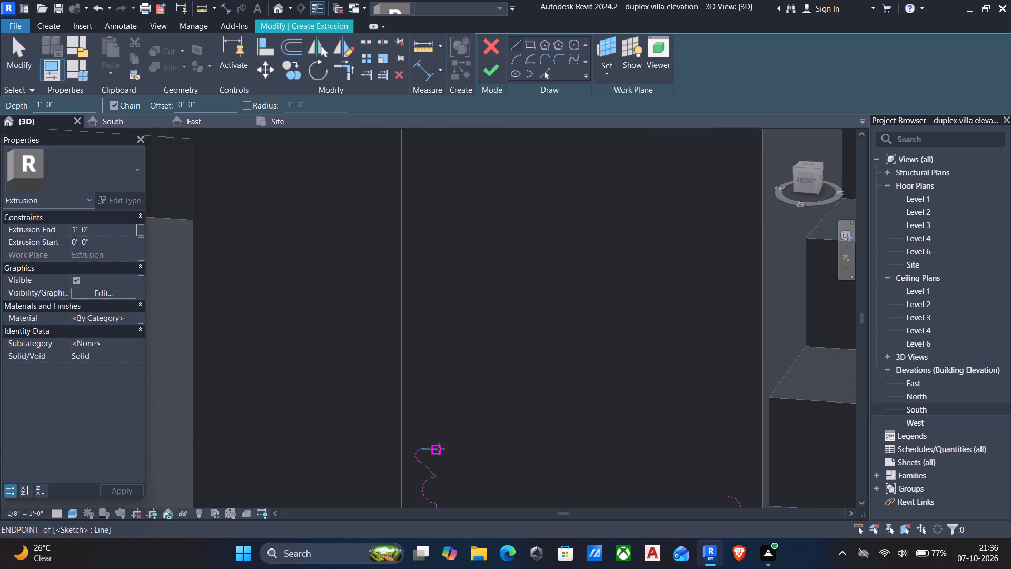
left_click_drag(439, 449, 439, 441)
scroll(444, 275, "down", 1)
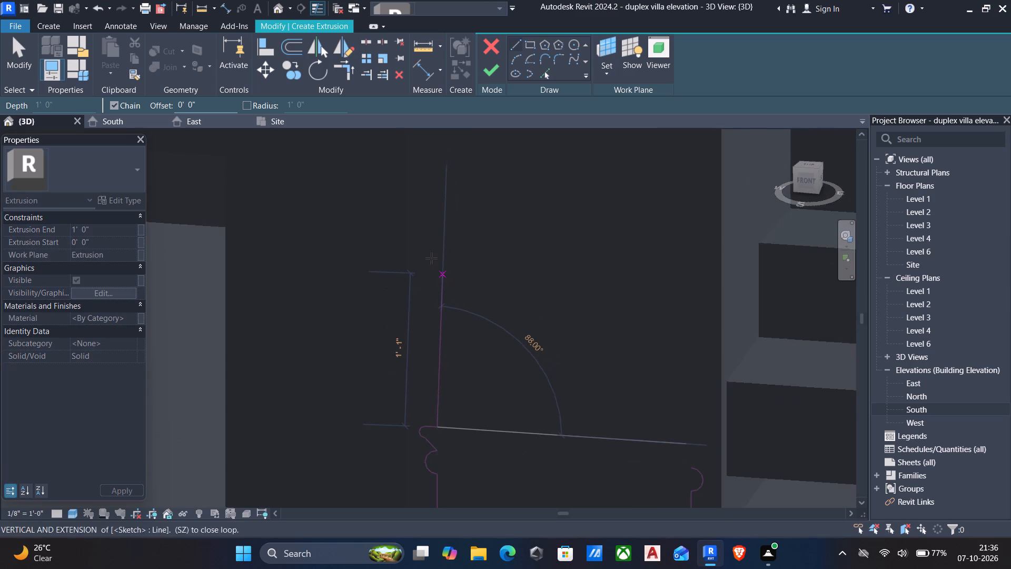
middle_click_drag(431, 258, 406, 355)
scroll(409, 285, "down", 5)
middle_click_drag(412, 263, 395, 365)
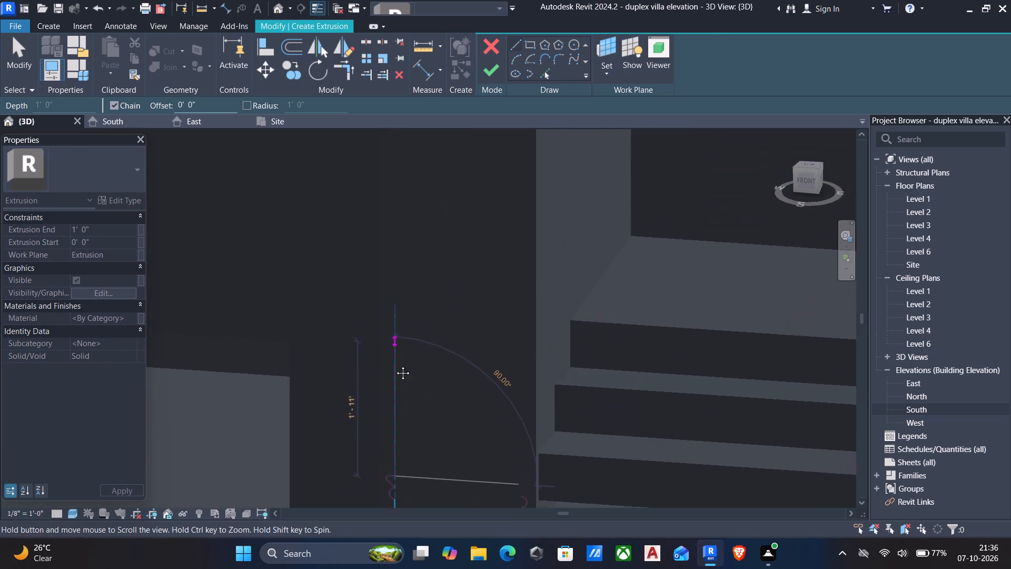
middle_click_drag(395, 365, 395, 371)
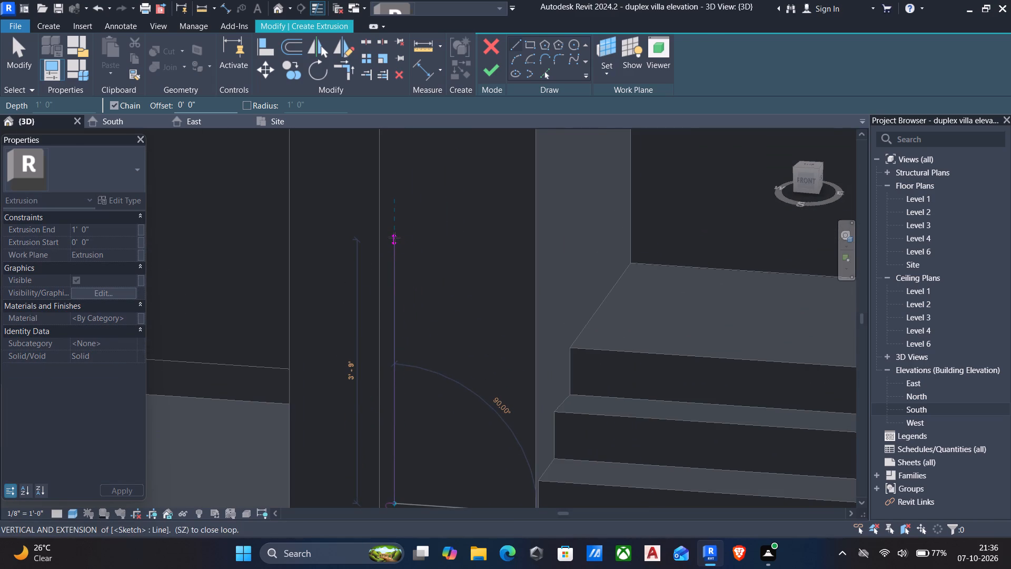
scroll(394, 238, "down", 1)
middle_click_drag(384, 270, 368, 401)
scroll(410, 208, "down", 1)
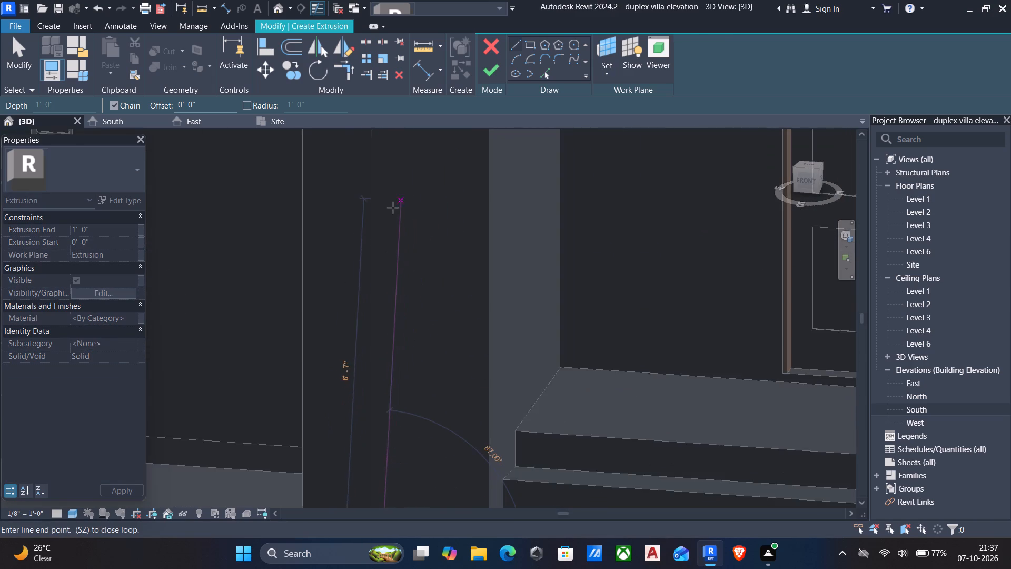
middle_click_drag(392, 209, 357, 357)
scroll(366, 230, "down", 7)
middle_click_drag(364, 208, 350, 336)
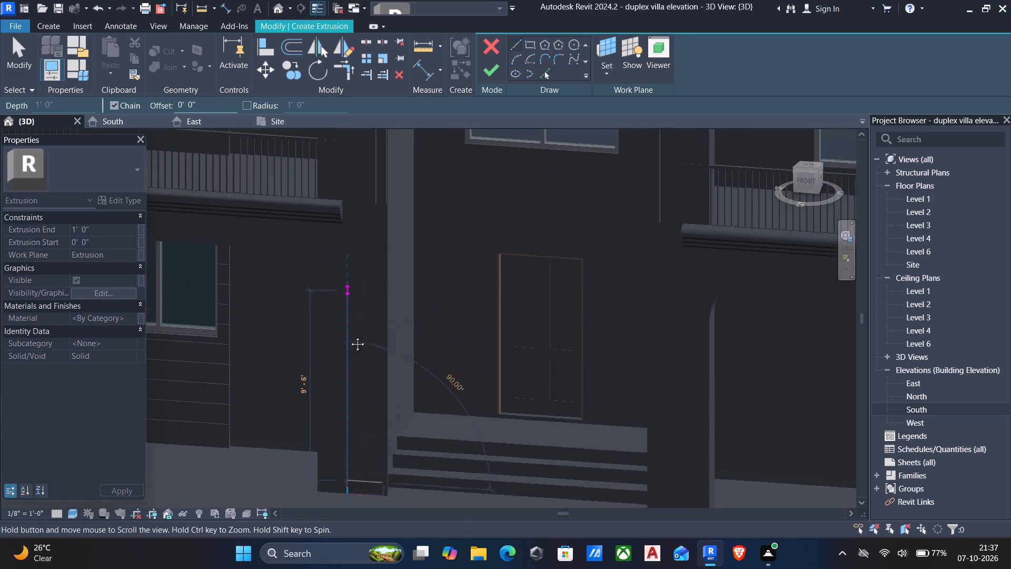
middle_click_drag(350, 336, 349, 358)
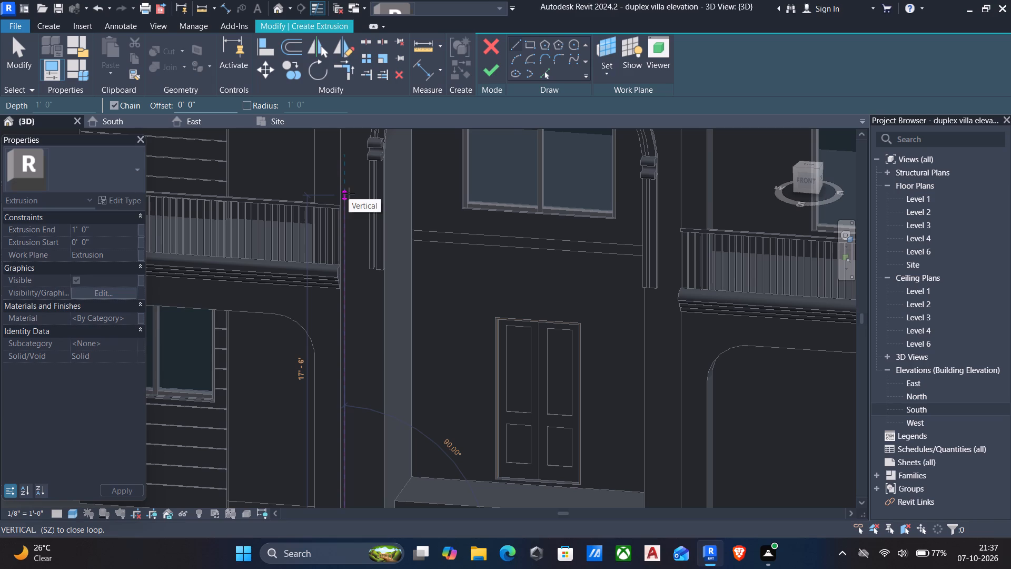
left_click(349, 223)
key("Escape")
scroll(366, 265, "down", 3)
middle_click_drag(369, 285, 371, 267)
key("Escape")
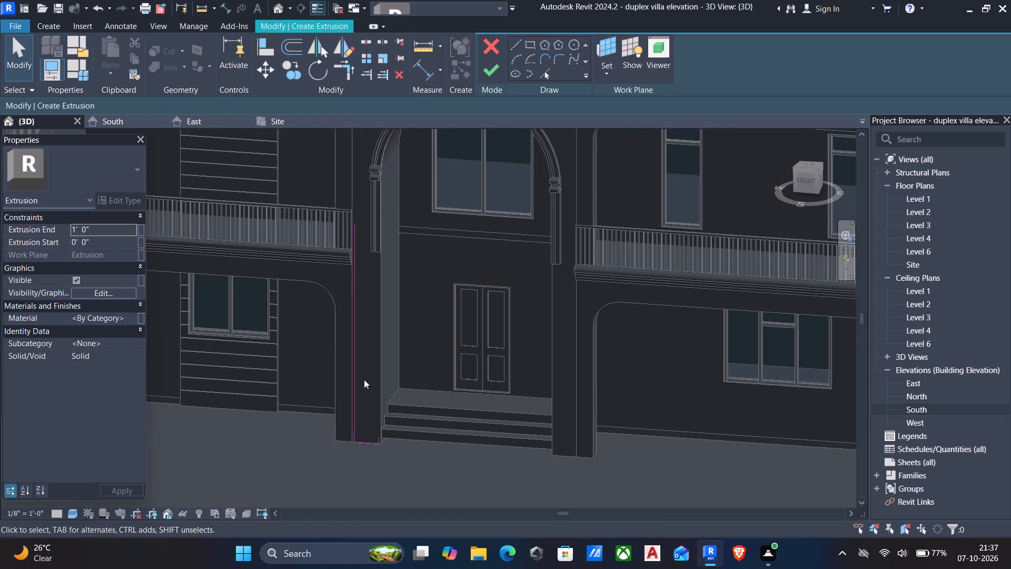
Mirror a copy of the moulded edge and its long vertical line about a vertical axis through the midpoint of the pier's bottom edge.
left_click_drag(317, 212, 340, 261)
left_click_drag(340, 261, 367, 458)
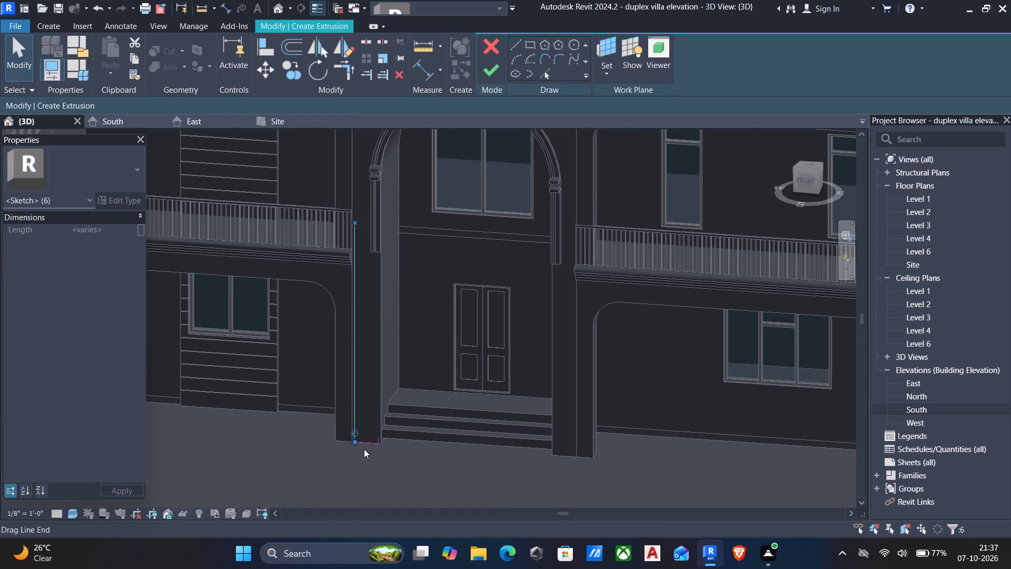
scroll(364, 449, "up", 3)
key("d")
key("m")
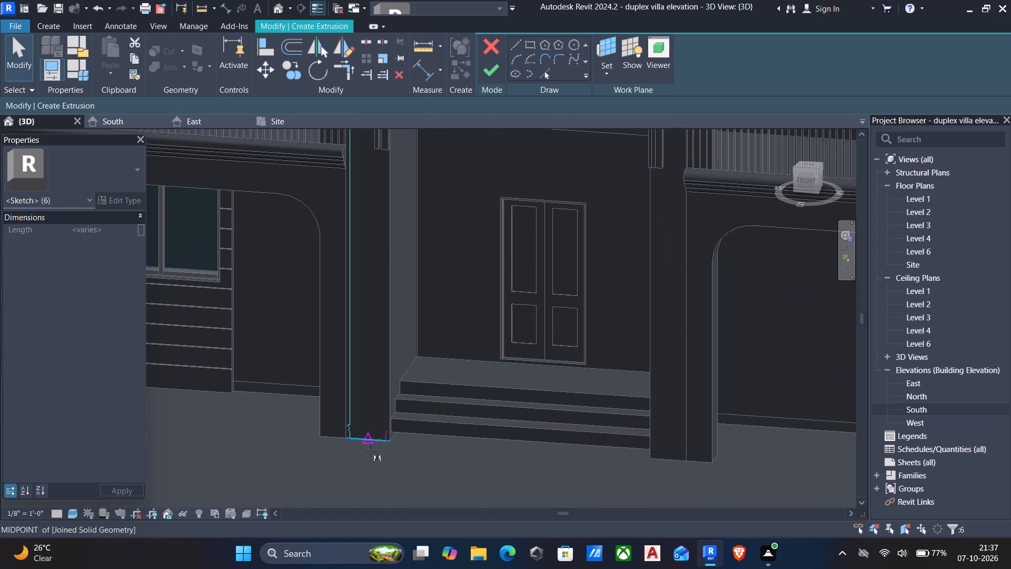
scroll(366, 453, "up", 4)
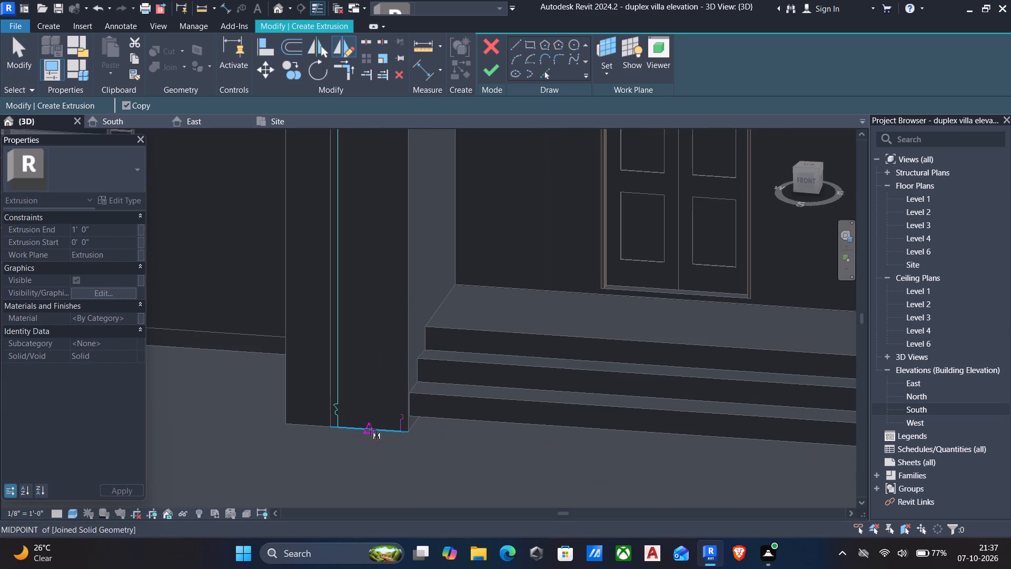
left_click(370, 429)
scroll(379, 259, "down", 1)
middle_click_drag(378, 259, 349, 421)
scroll(363, 222, "down", 4)
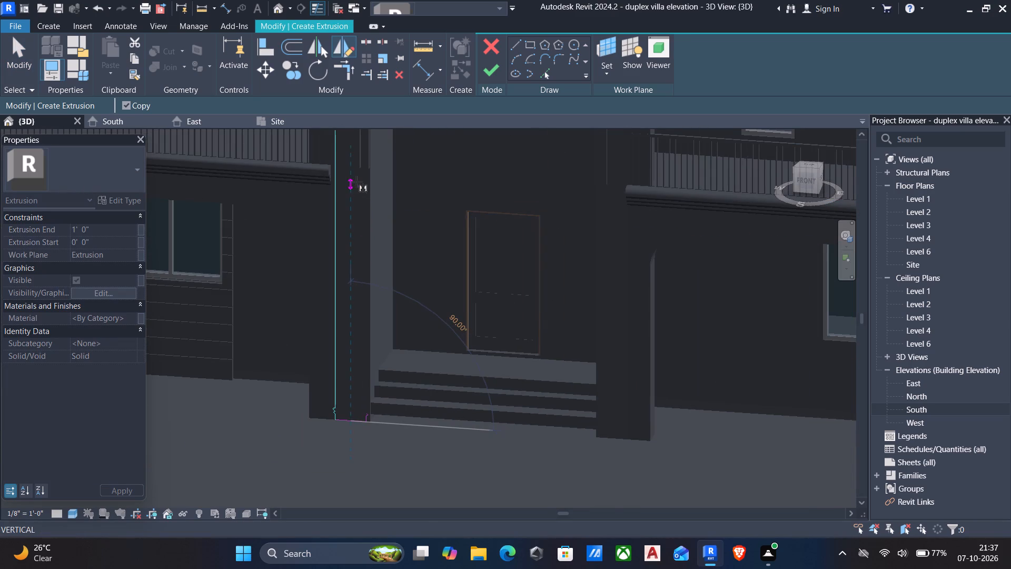
middle_click_drag(355, 175, 333, 293)
left_click(335, 227)
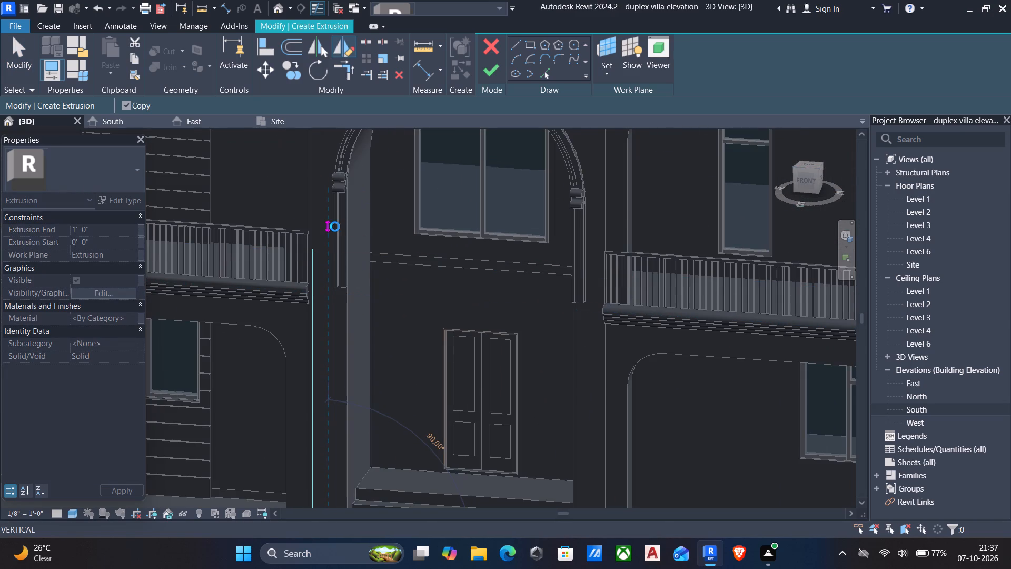
key("Escape")
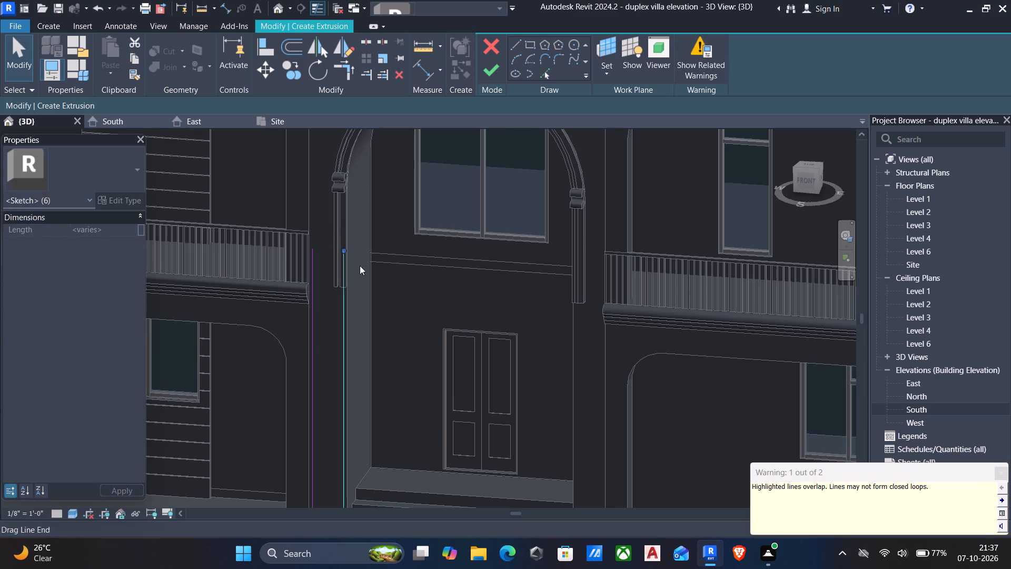
Delete the duplicate short vertical line at the base of the profile on the steps side, undoing the extra deletion.
scroll(395, 329, "down", 3)
middle_click_drag(397, 332, 419, 286)
scroll(385, 467, "up", 5)
scroll(390, 399, "up", 6)
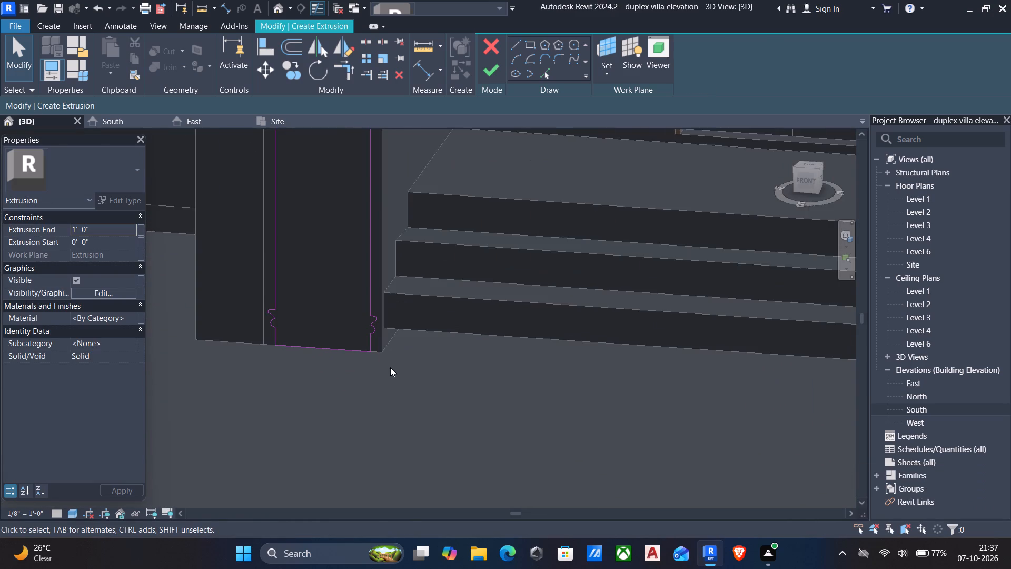
key("Escape")
scroll(381, 352, "up", 4)
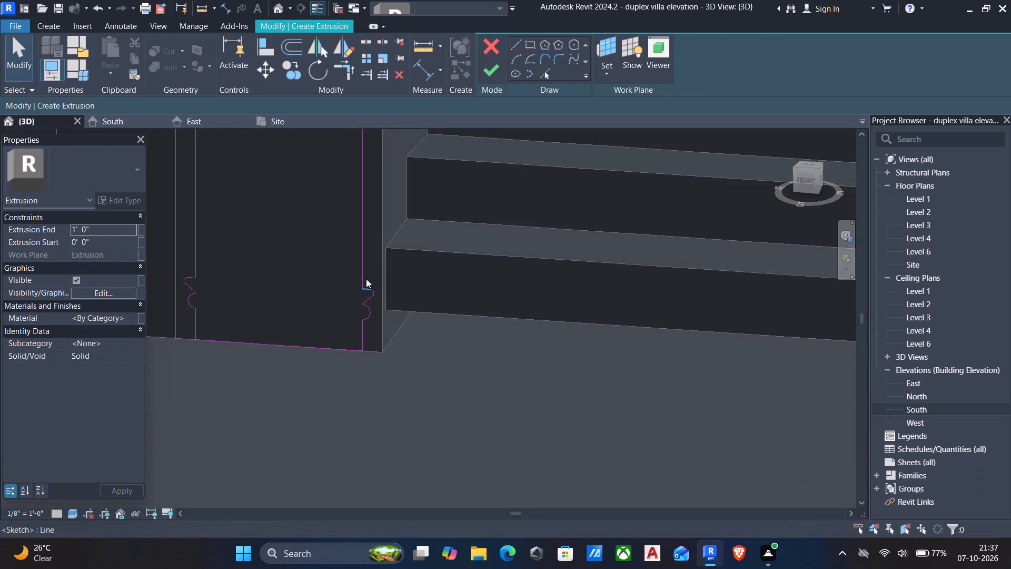
scroll(319, 301, "down", 3)
middle_click_drag(308, 317, 299, 340)
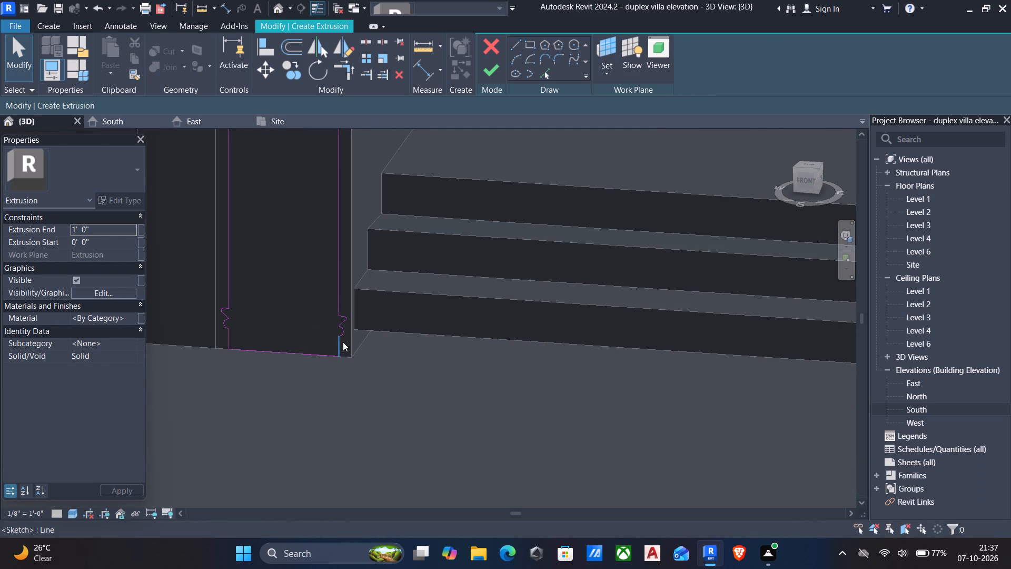
left_click(340, 348)
key("Delete")
left_click(335, 347)
key("Delete")
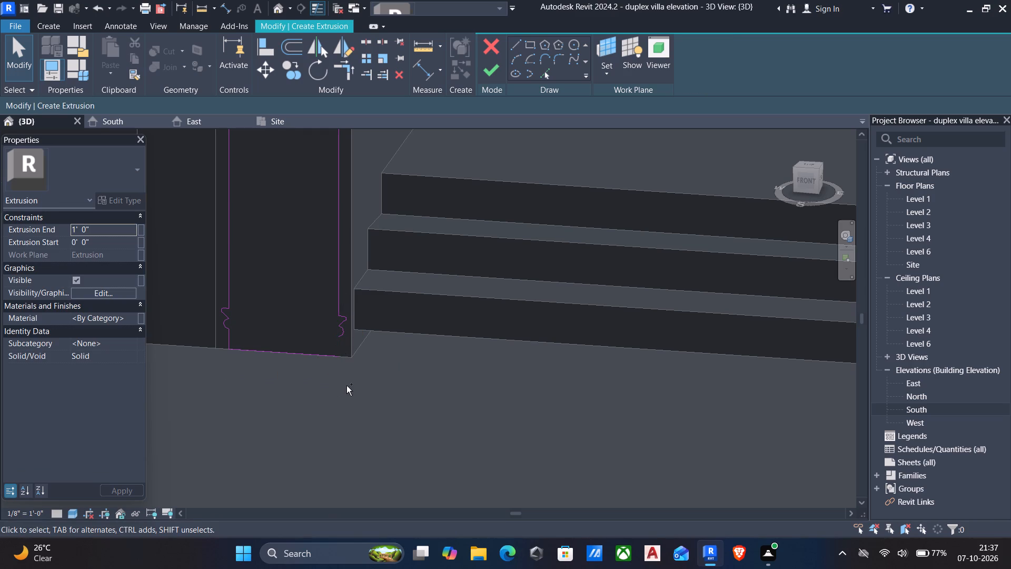
key("ctrl+z")
Delete the duplicate lower half-round arc on the steps side, undoing the extra deletion.
scroll(359, 335, "up", 4)
left_click(332, 331)
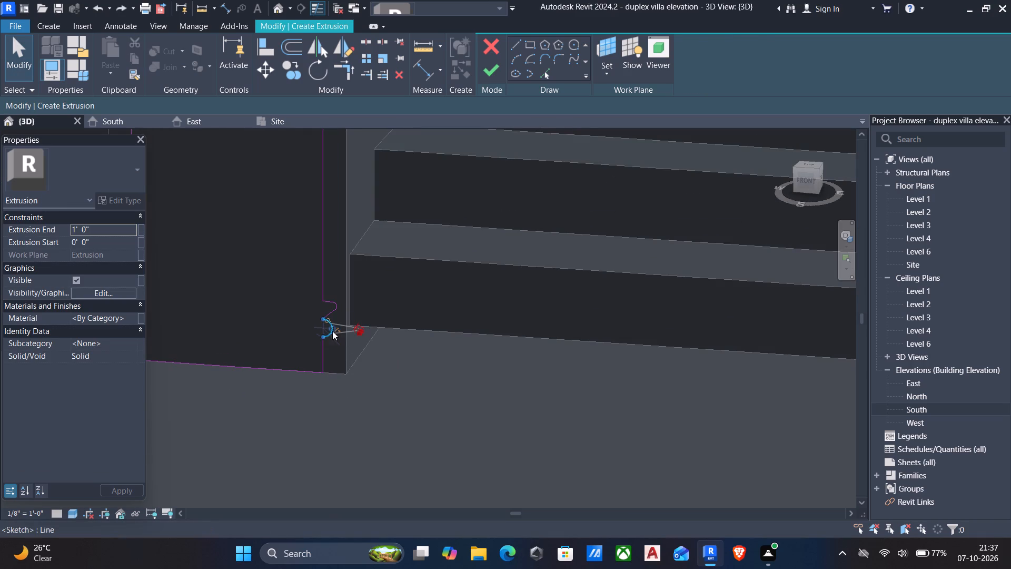
key("Delete")
left_click(331, 333)
key("Delete")
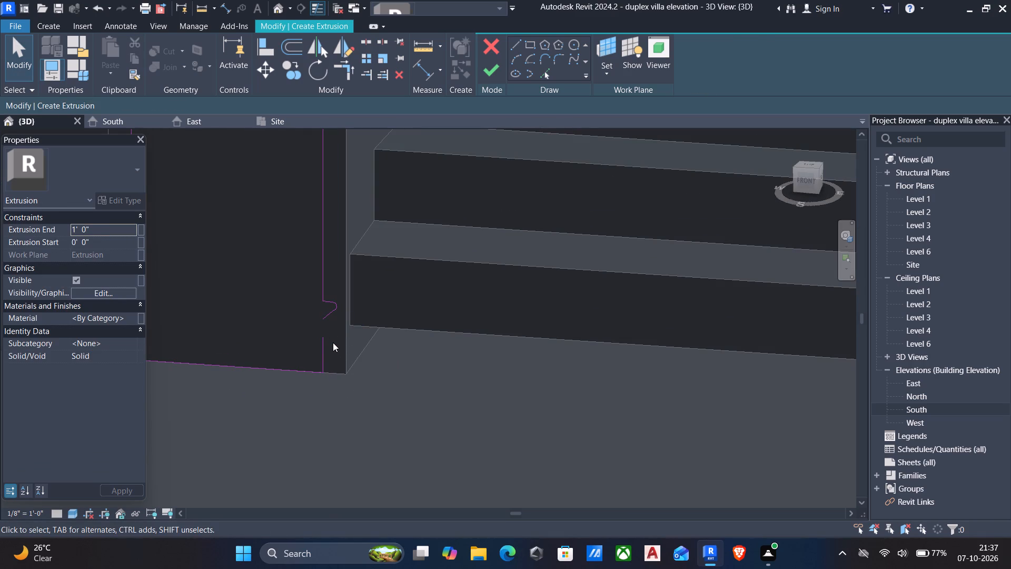
key("ctrl+z")
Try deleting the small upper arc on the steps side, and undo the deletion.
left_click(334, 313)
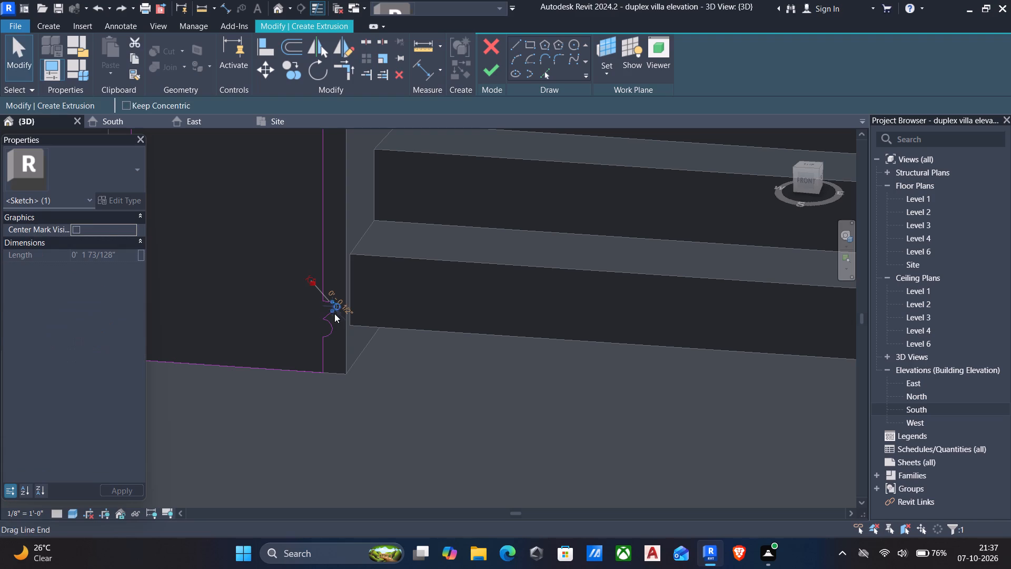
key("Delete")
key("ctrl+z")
Mirror a copy of the whole moulded base profile to the pier's top, about a horizontal axis through the long vertical line's midpoint.
scroll(339, 333, "down", 4)
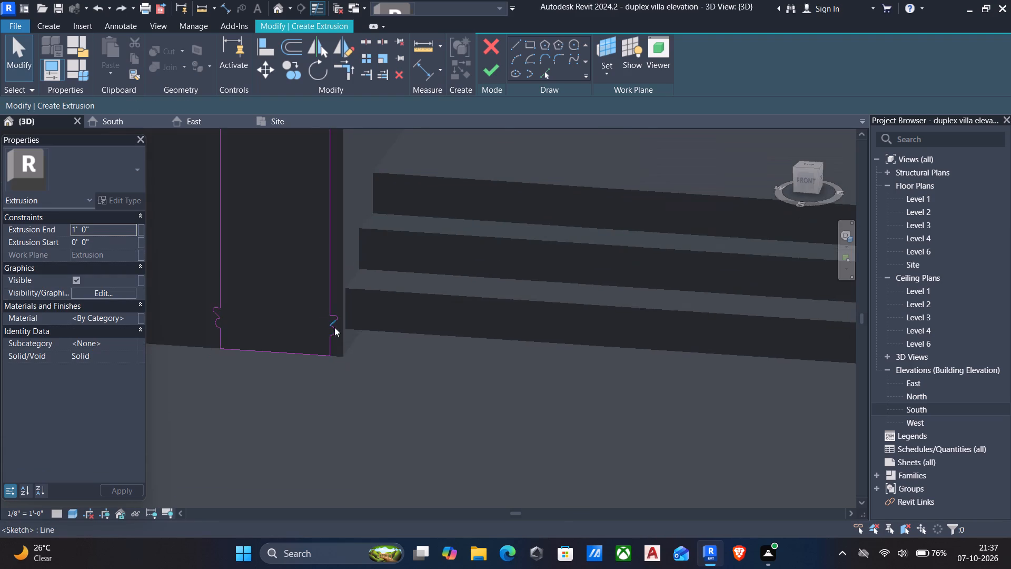
scroll(334, 327, "down", 4)
middle_click_drag(324, 340, 307, 449)
scroll(305, 367, "down", 3)
scroll(305, 269, "down", 1)
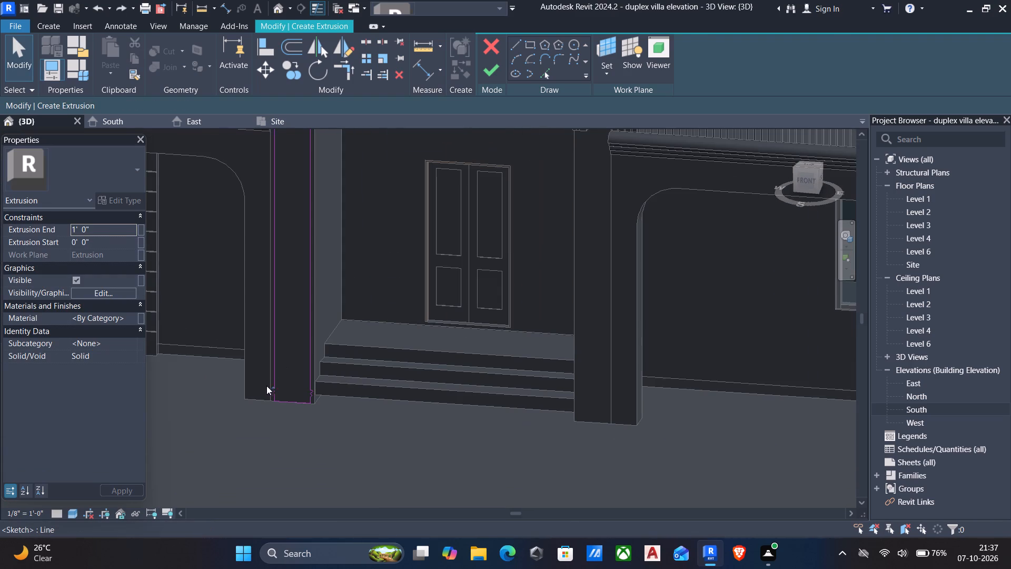
left_click_drag(254, 381, 342, 426)
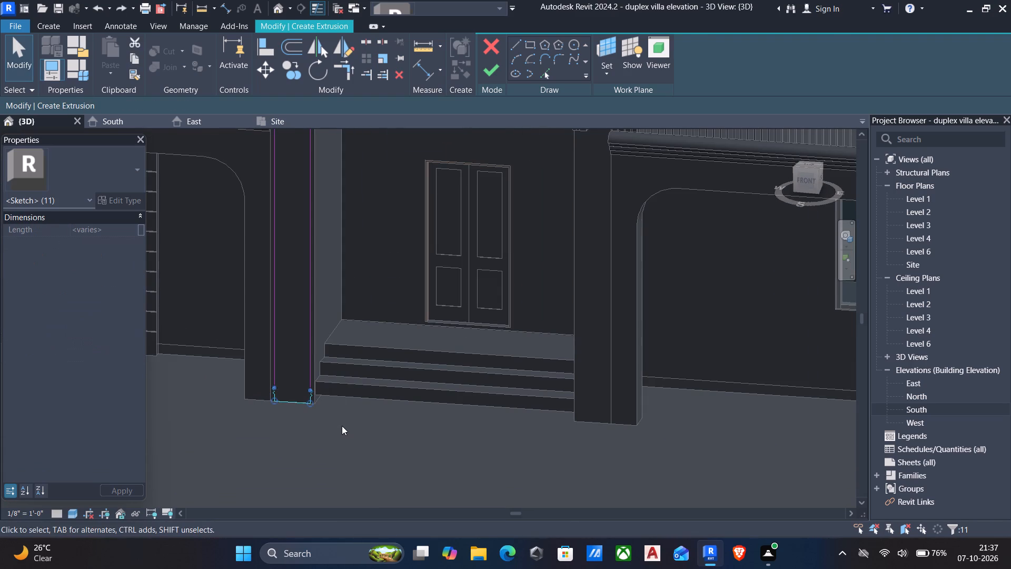
key("d")
key("m")
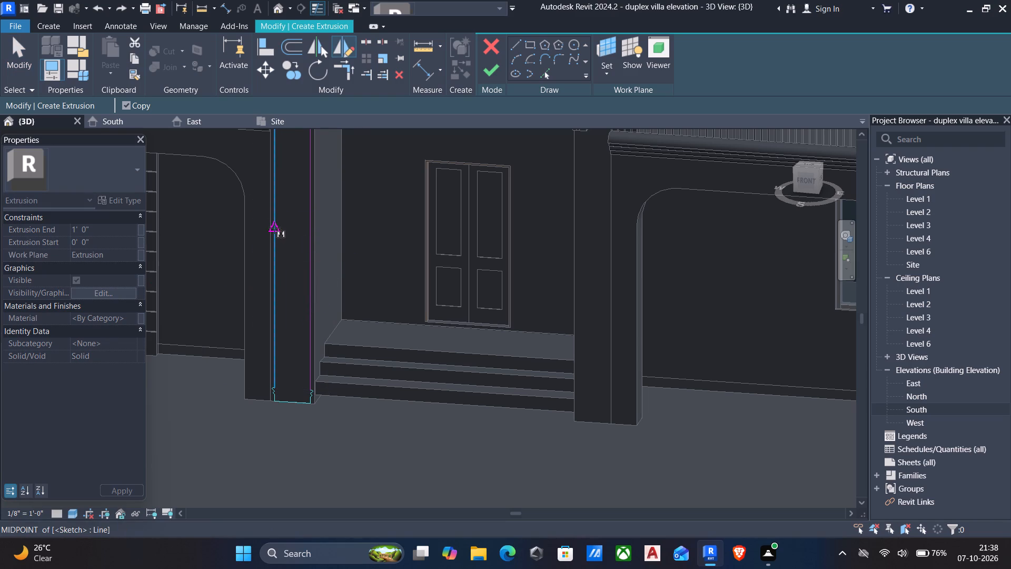
left_click(274, 229)
left_click(306, 231)
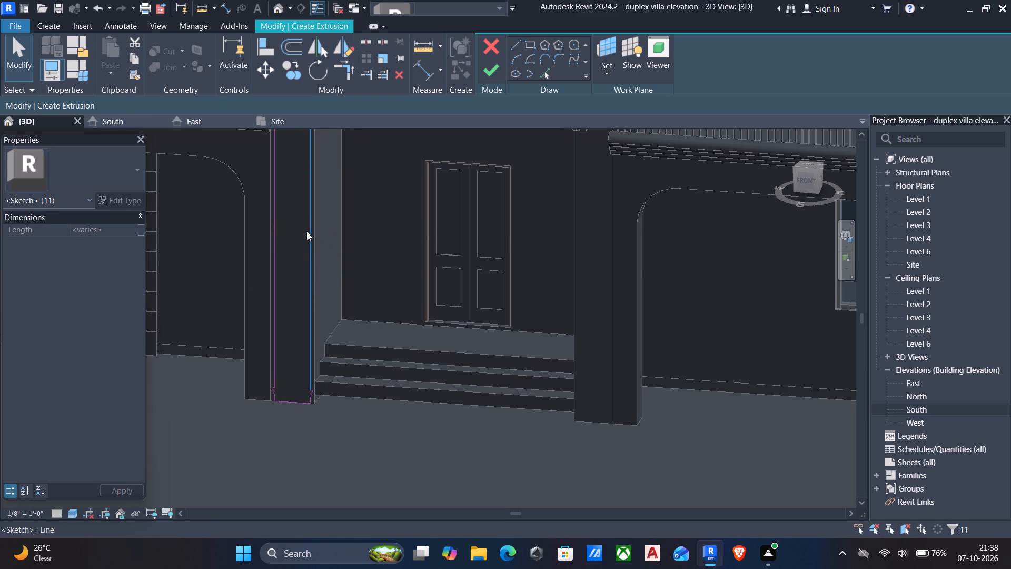
key("Escape")
Examine the mirrored moulding at the upper end of the pier sketch beside the balcony railing.
middle_click_drag(360, 316, 365, 421)
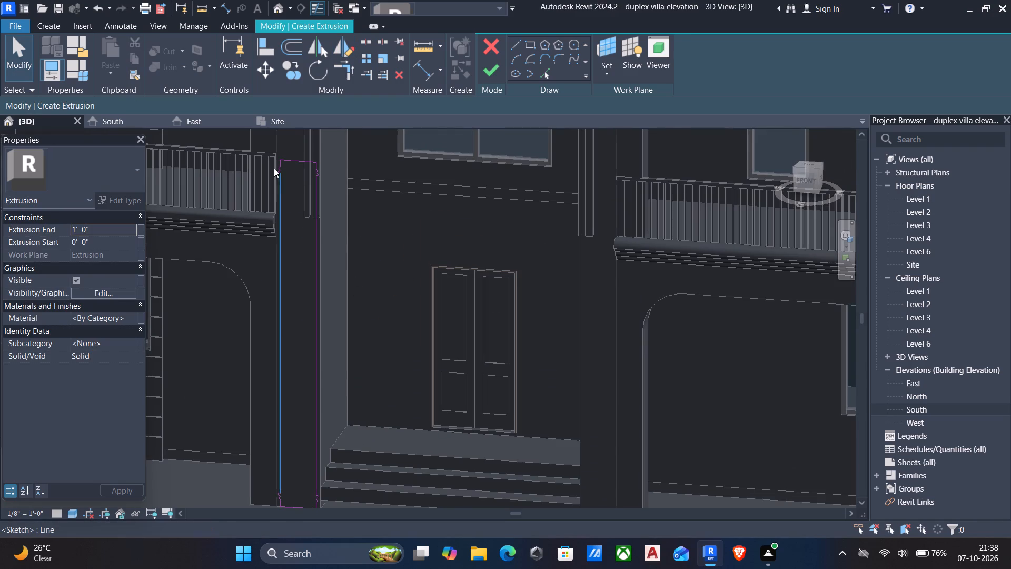
scroll(279, 165, "up", 5)
scroll(329, 193, "down", 3)
middle_click_drag(329, 199, 310, 257)
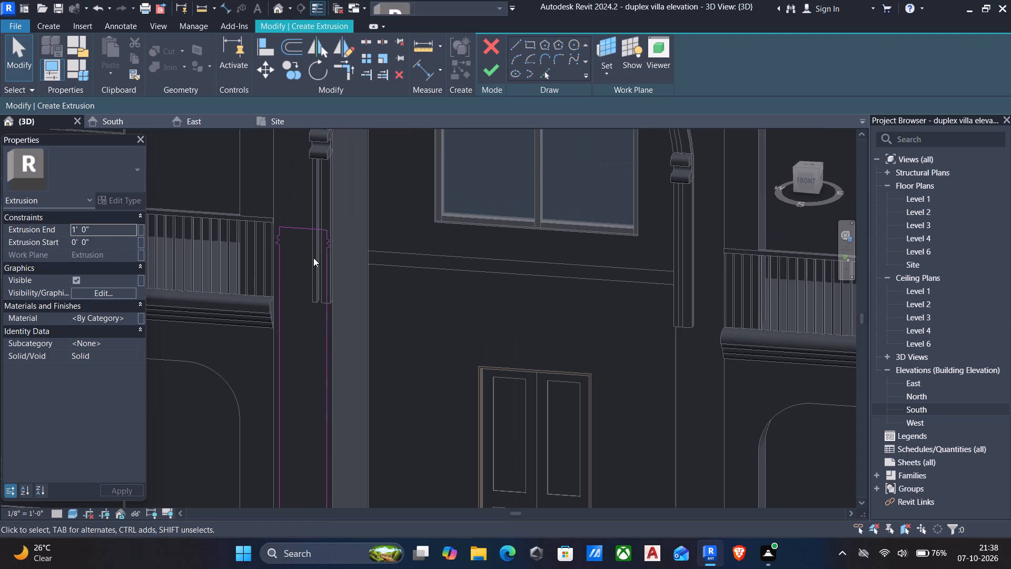
scroll(296, 280, "down", 1)
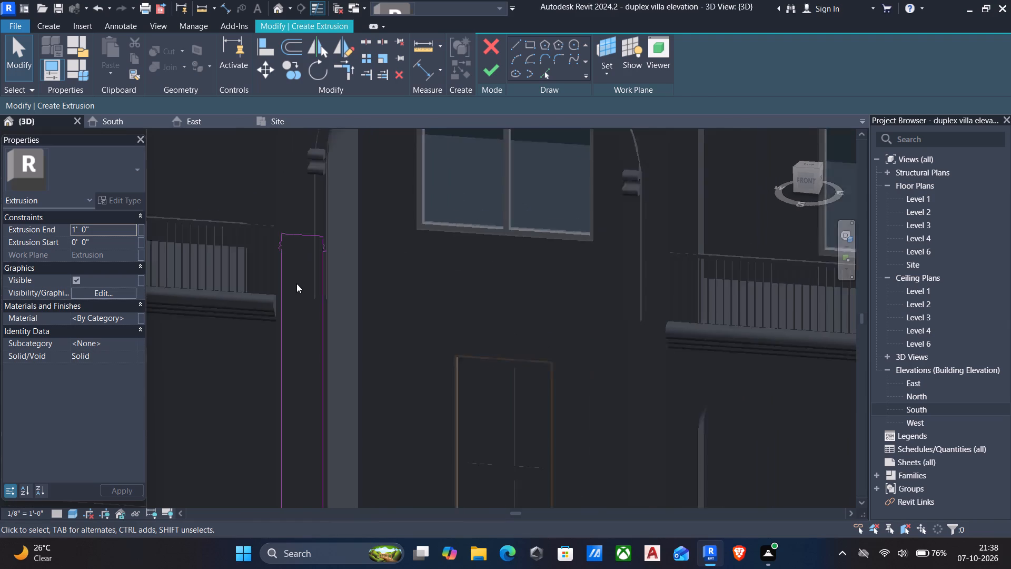
scroll(296, 283, "down", 1)
middle_click_drag(296, 284, 301, 243)
middle_click_drag(305, 276, 306, 251)
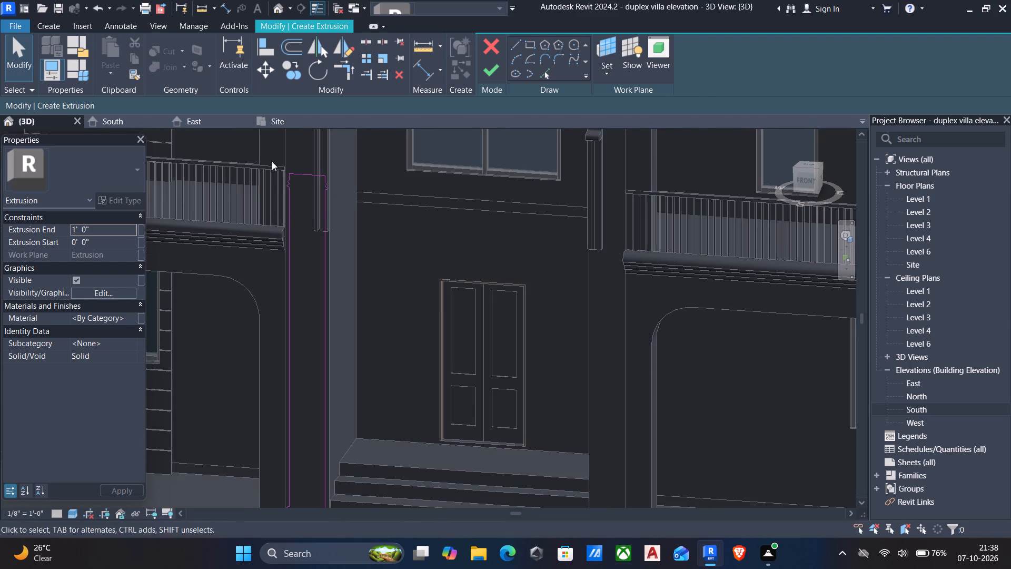
Nudge the mirrored top moulding of the pier sketch upward by five increments and finish the extrusion sketch.
left_click_drag(271, 160, 369, 220)
key("Up")
key("Up")
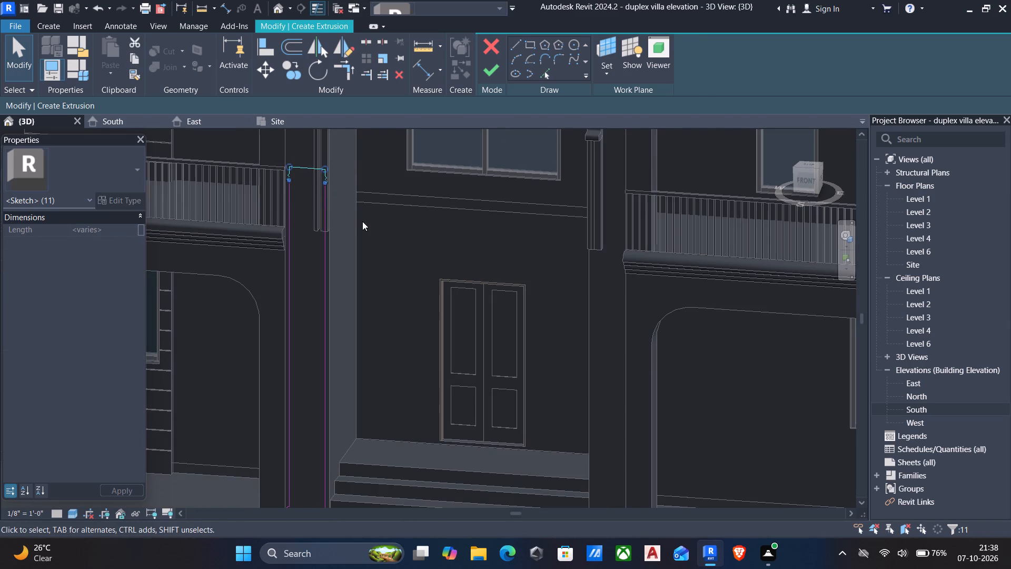
key("Up")
key("Up")
key("Up")
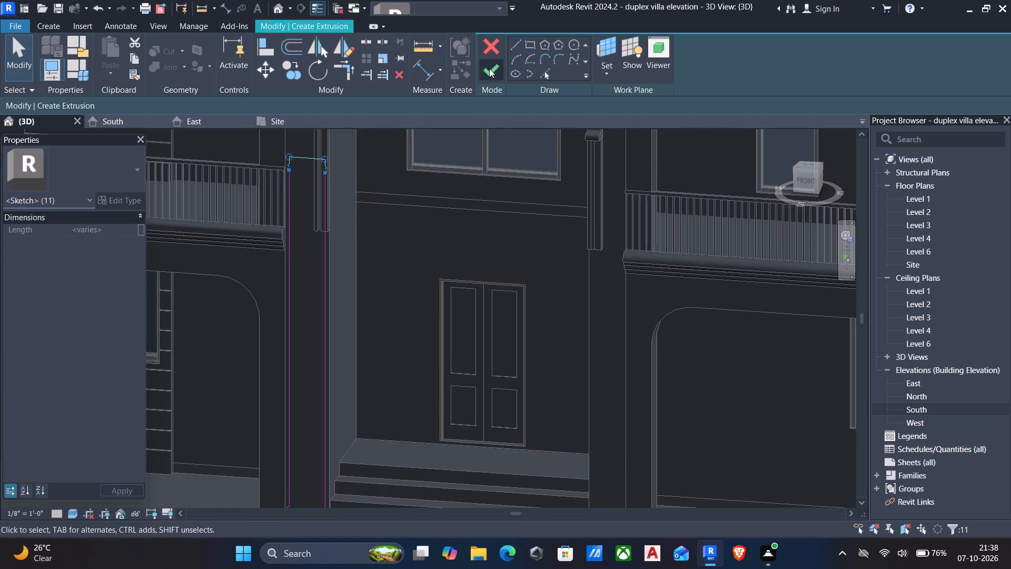
left_click(489, 68)
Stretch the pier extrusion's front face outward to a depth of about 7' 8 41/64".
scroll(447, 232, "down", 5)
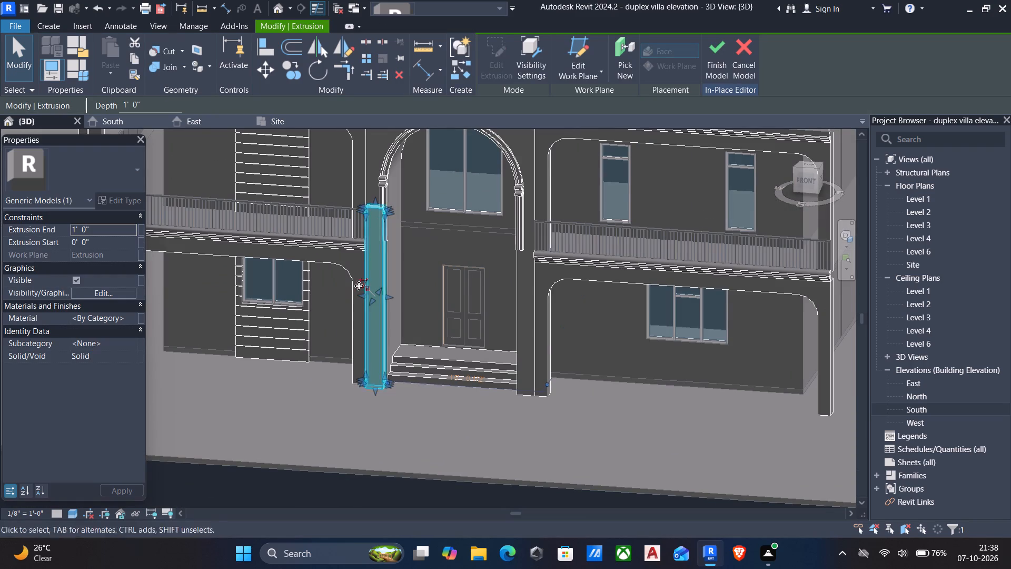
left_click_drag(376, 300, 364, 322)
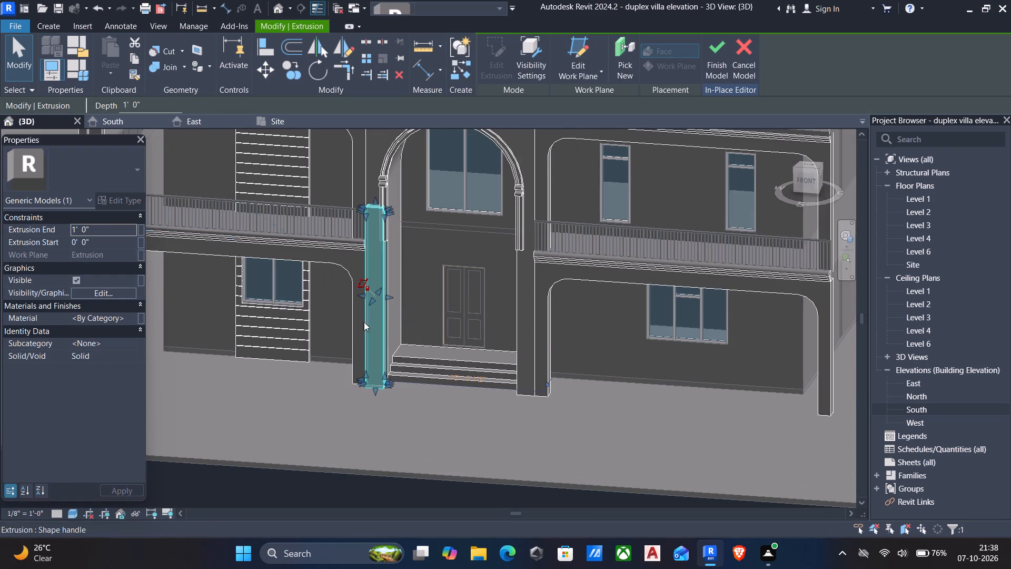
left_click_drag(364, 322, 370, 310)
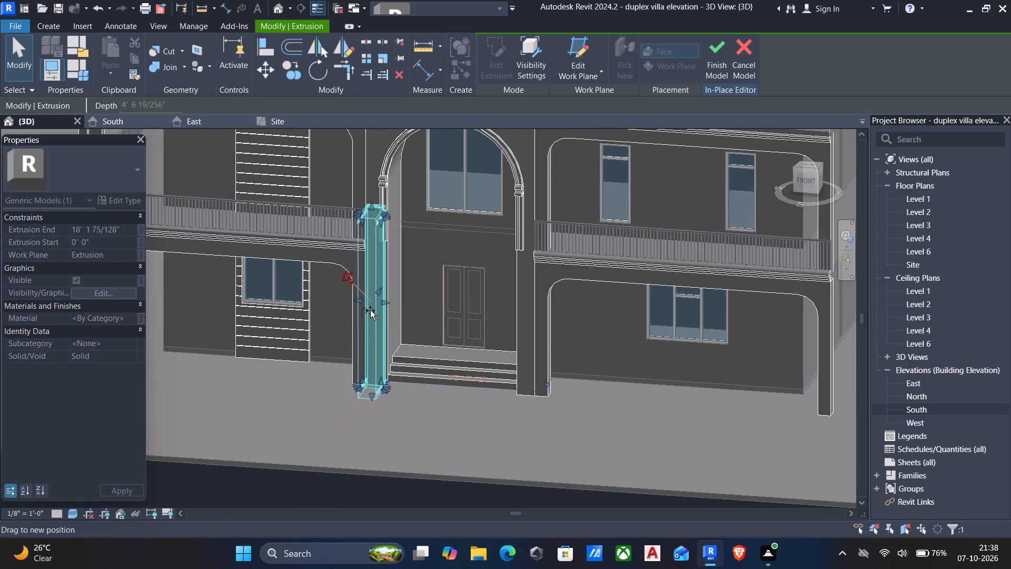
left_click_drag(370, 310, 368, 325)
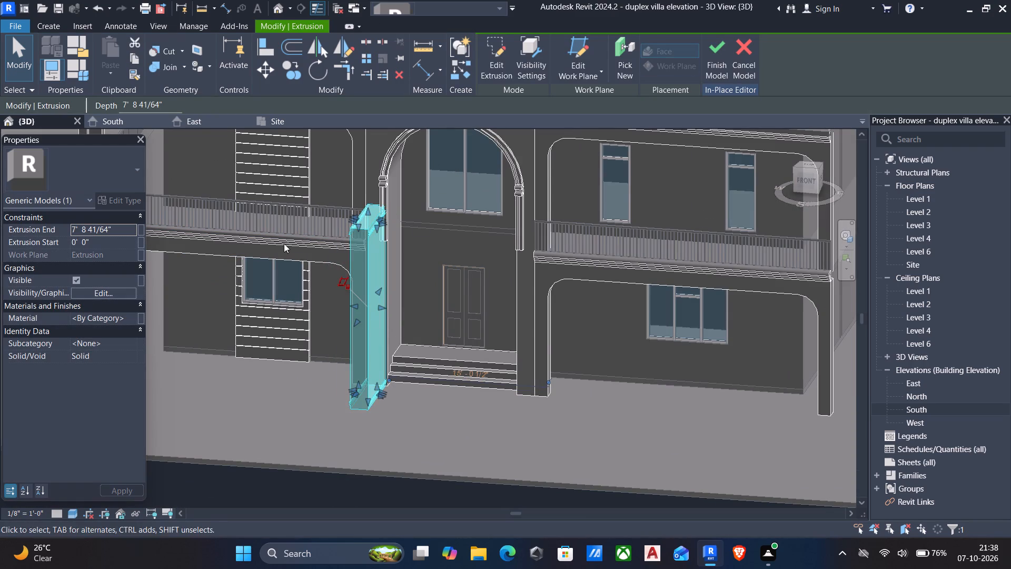
Set the pier extrusion's depth to 1' and discard the unneeded new extrusion sketch.
left_click(172, 111)
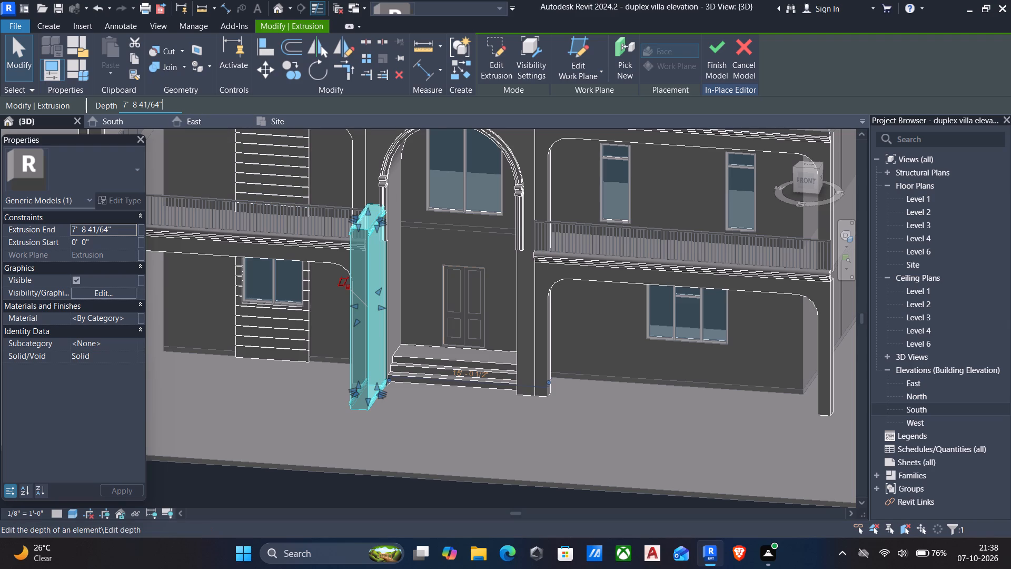
left_click_drag(170, 107, 0, 94)
key("1")
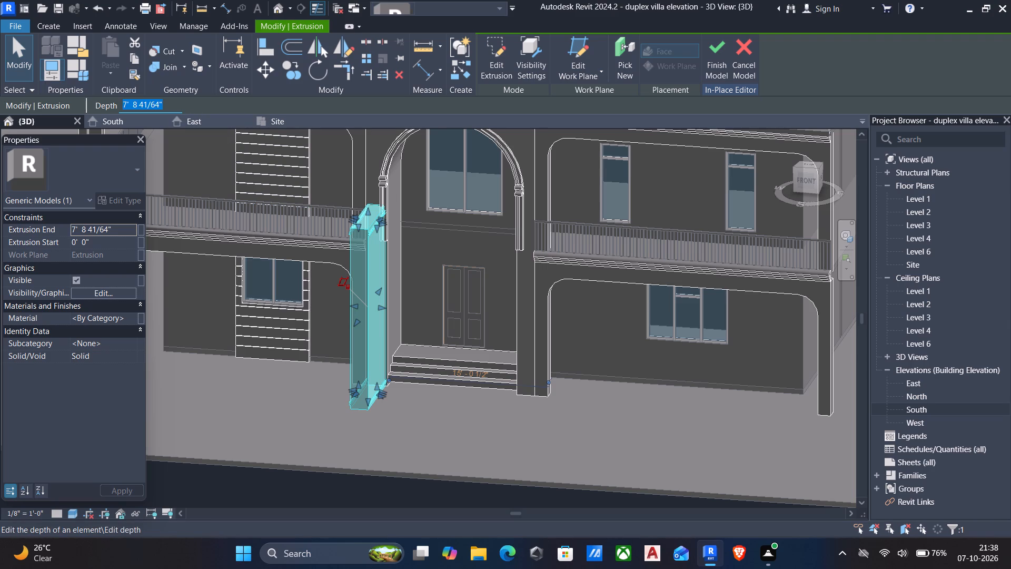
key("apostrophe")
key("Return")
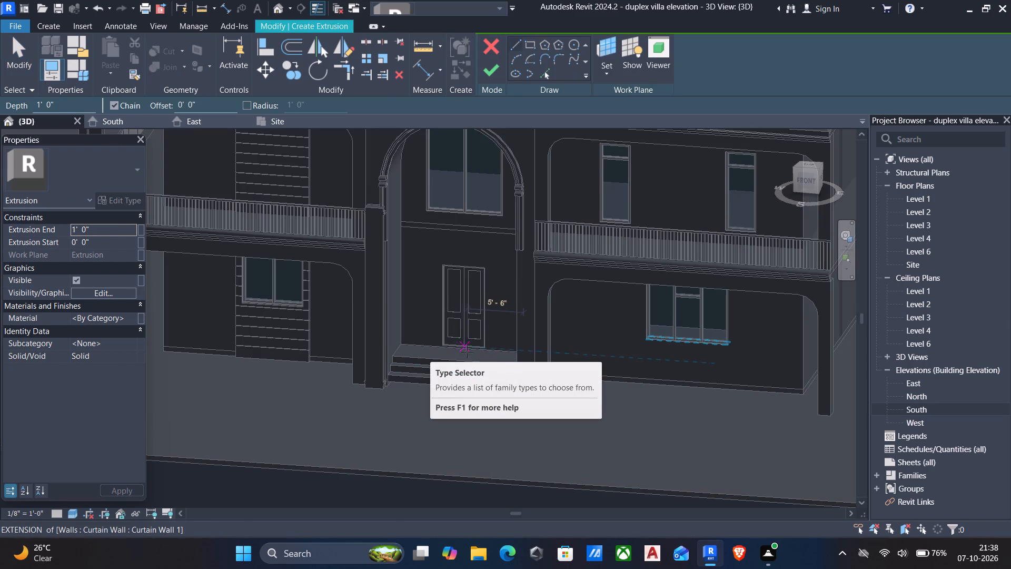
key("Escape")
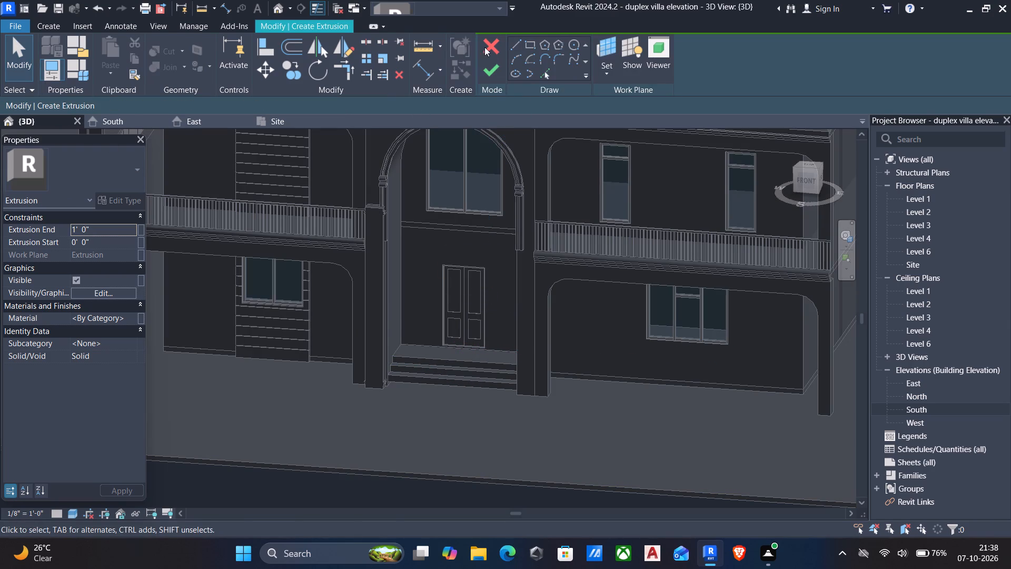
left_click(491, 45)
Examine the extruded pier from several angles, checking its base and top mouldings against the balcony and steps.
scroll(385, 295, "down", 1)
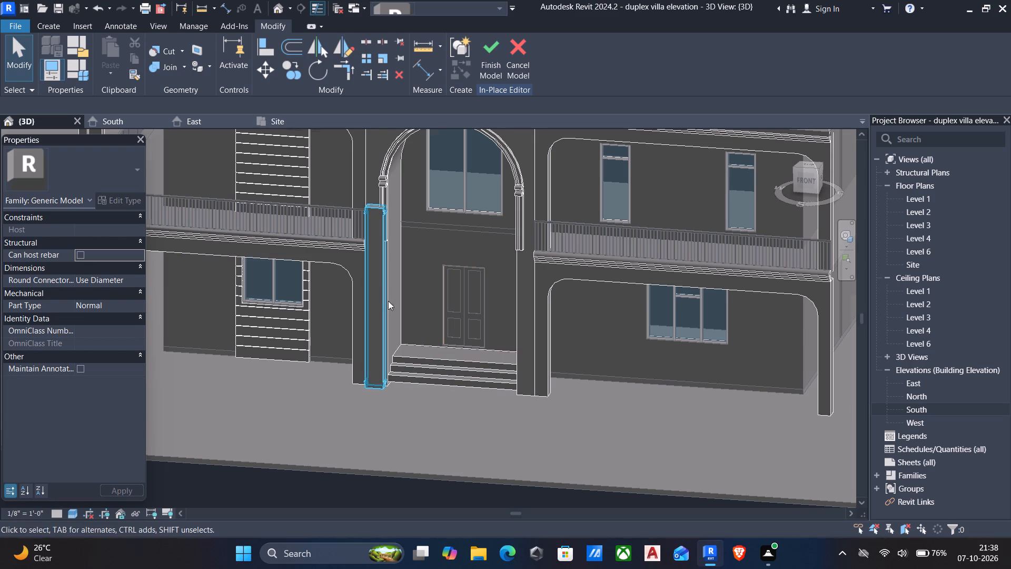
scroll(388, 301, "down", 2)
middle_click_drag(386, 313, 359, 324, "shift")
scroll(370, 326, "up", 5)
scroll(411, 381, "up", 5)
scroll(460, 337, "up", 2)
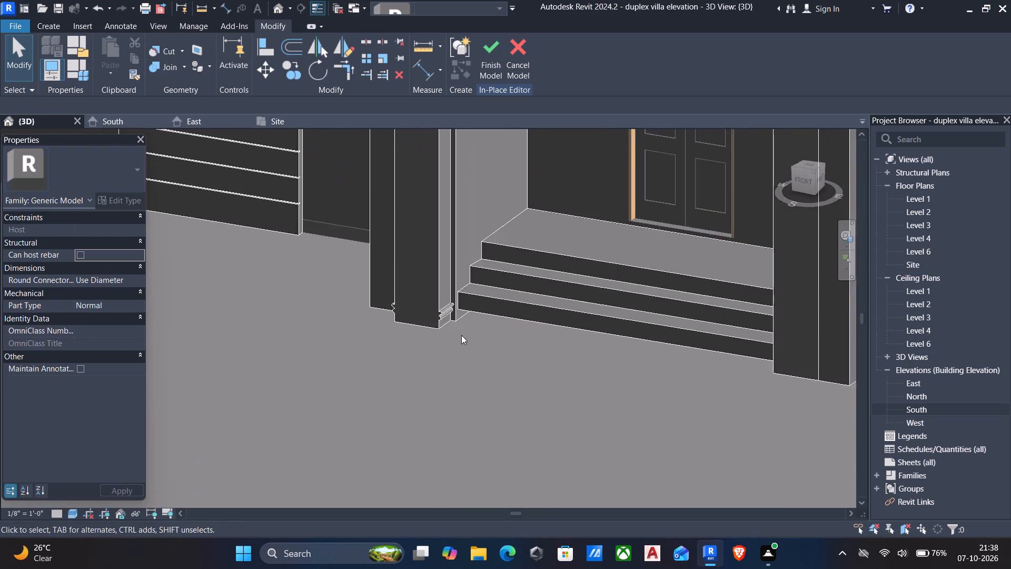
scroll(461, 335, "up", 4)
scroll(404, 335, "down", 1)
middle_click_drag(400, 341, 450, 328, "shift")
scroll(432, 354, "down", 3)
middle_click_drag(426, 403, 493, 312)
scroll(422, 409, "up", 5)
scroll(374, 407, "down", 4)
middle_click_drag(358, 408, 339, 387)
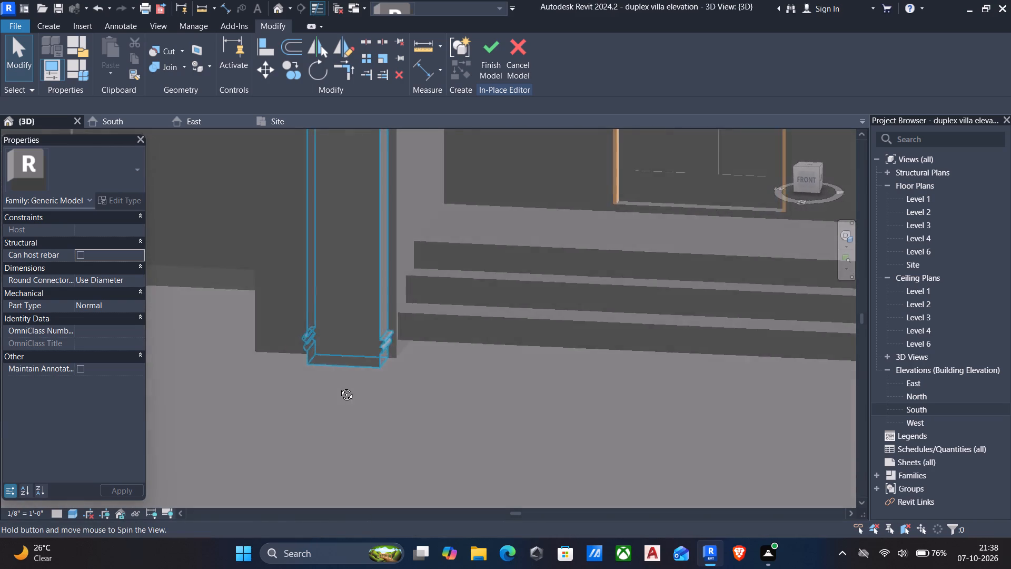
middle_click_drag(339, 387, 350, 353)
scroll(351, 353, "down", 1)
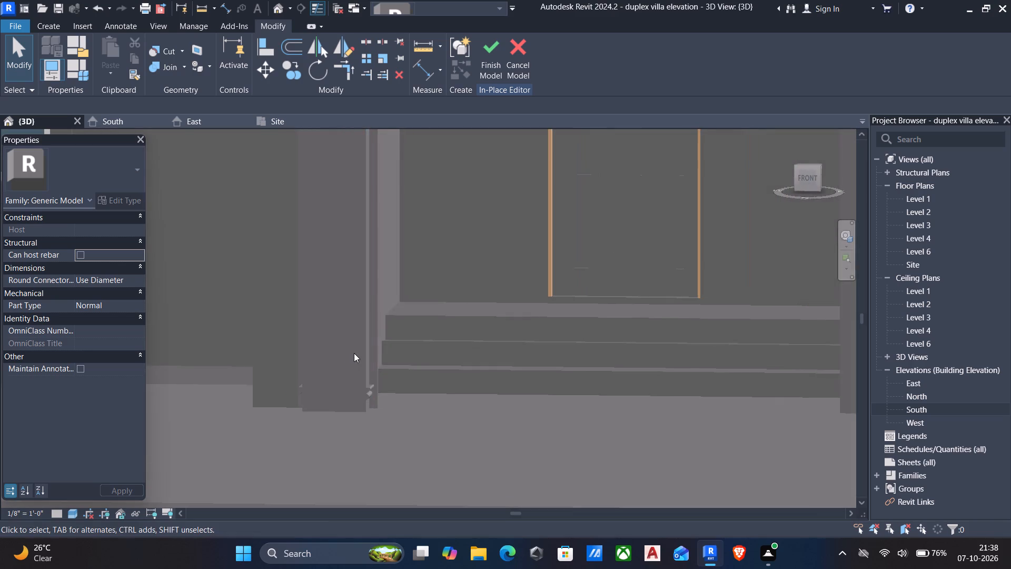
scroll(354, 353, "down", 7)
middle_click_drag(356, 362, 407, 344, "shift")
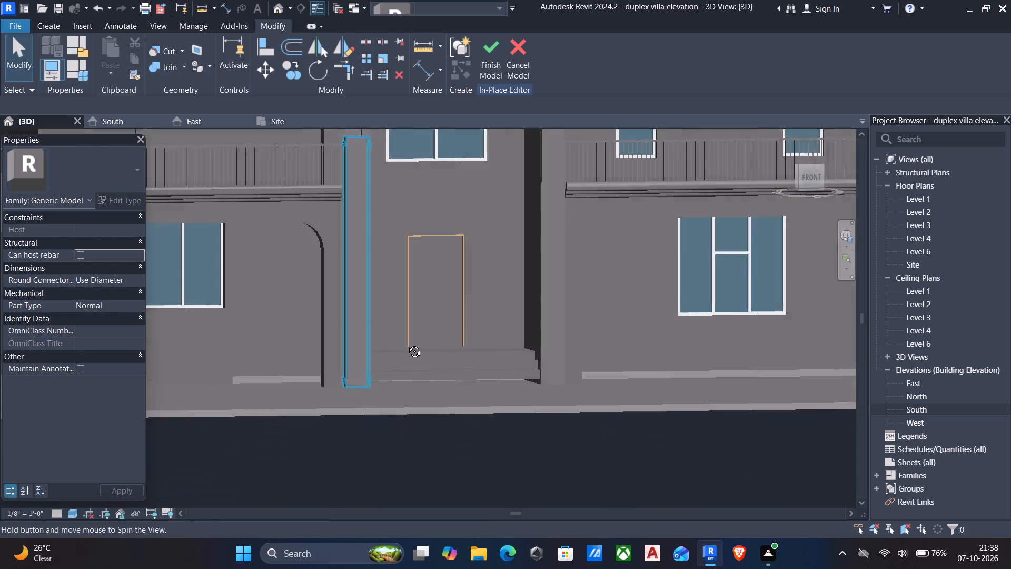
middle_click_drag(407, 344, 514, 384, "shift")
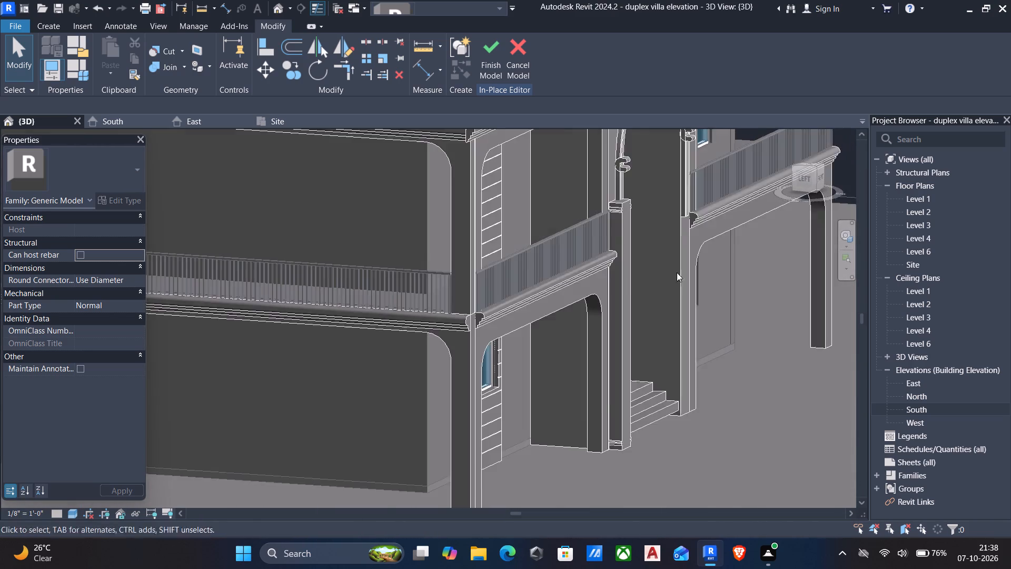
scroll(686, 238, "up", 4)
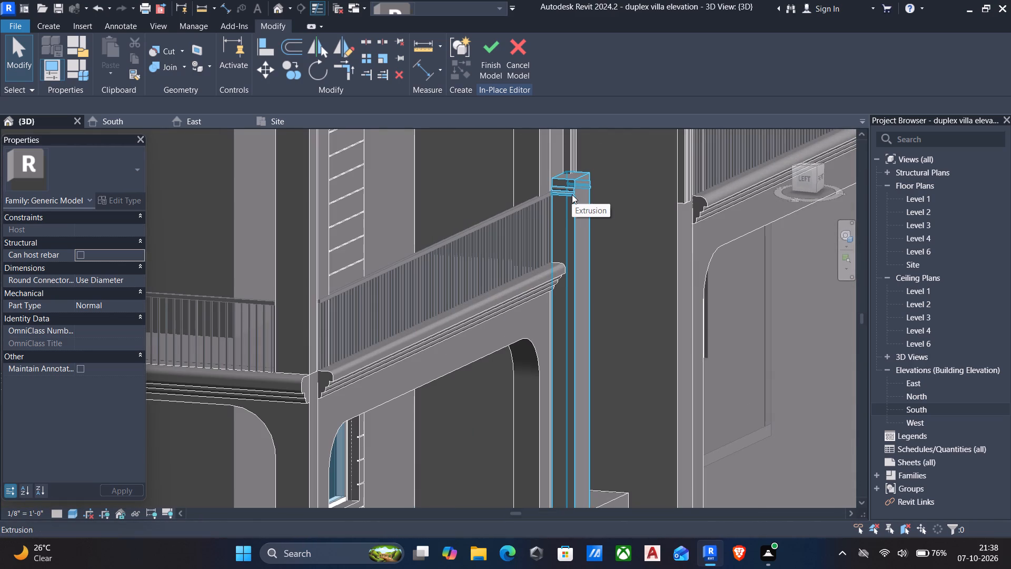
scroll(571, 195, "down", 4)
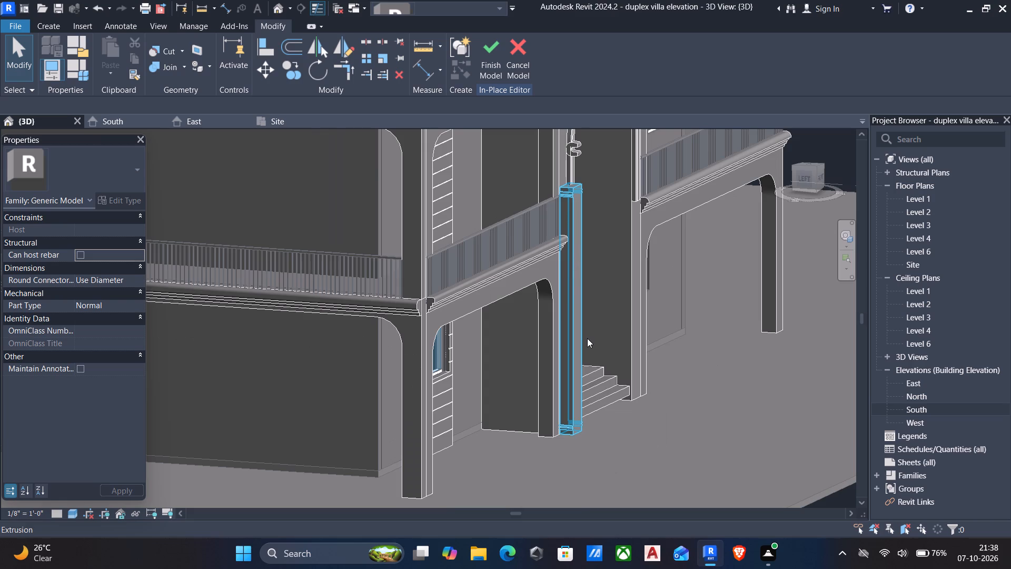
middle_click_drag(591, 339, 394, 355, "shift")
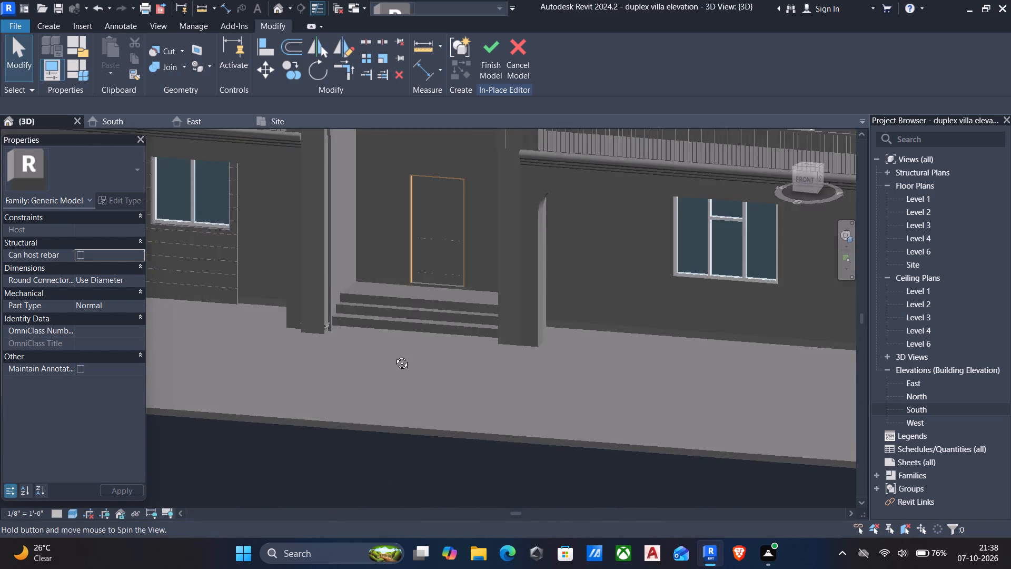
middle_click_drag(394, 355, 345, 335, "shift")
scroll(432, 322, "up", 11)
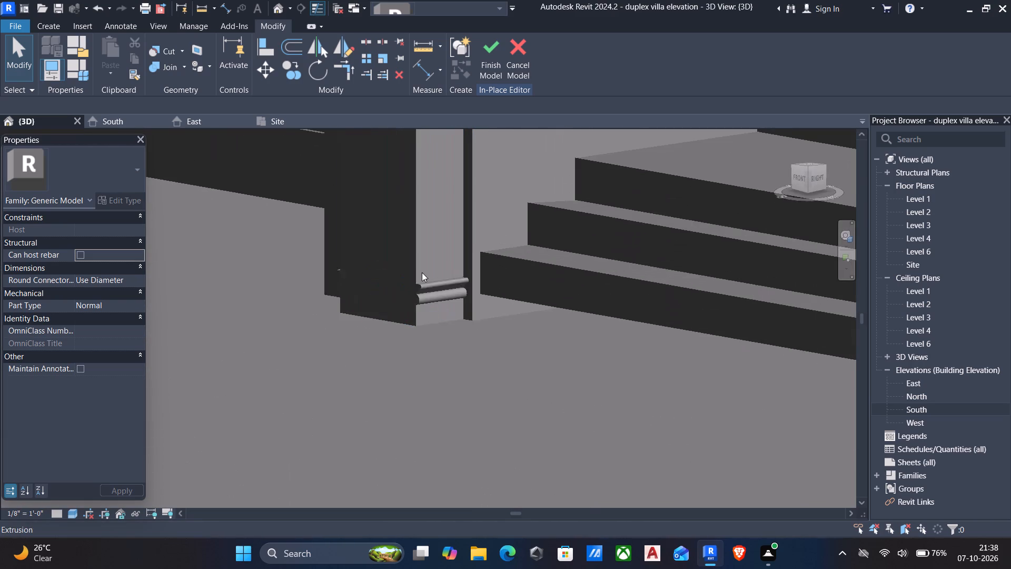
scroll(417, 301, "up", 5)
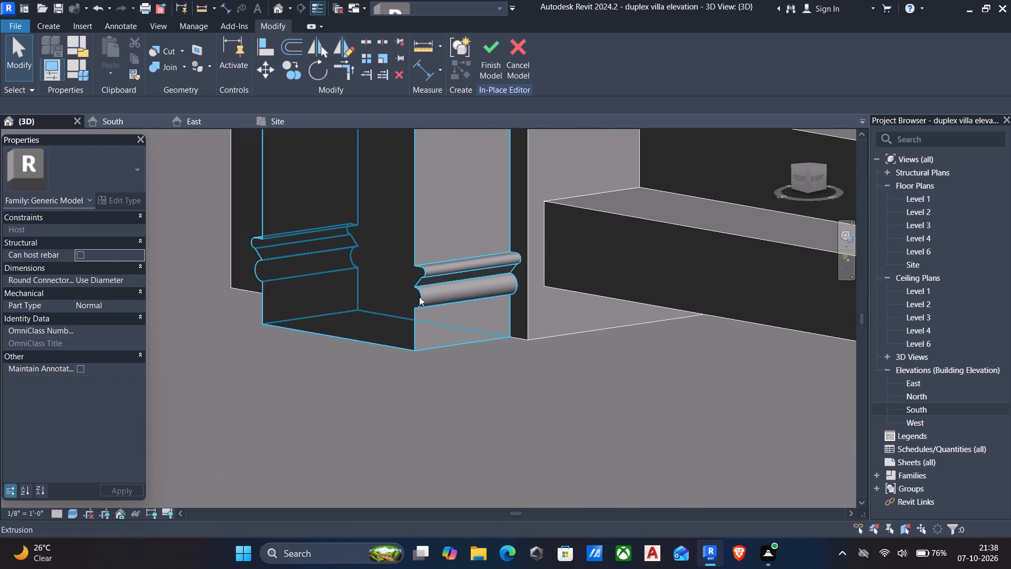
Start a new extrusion and set its work plane to the pier's front face beside the base moulding.
left_click(423, 264)
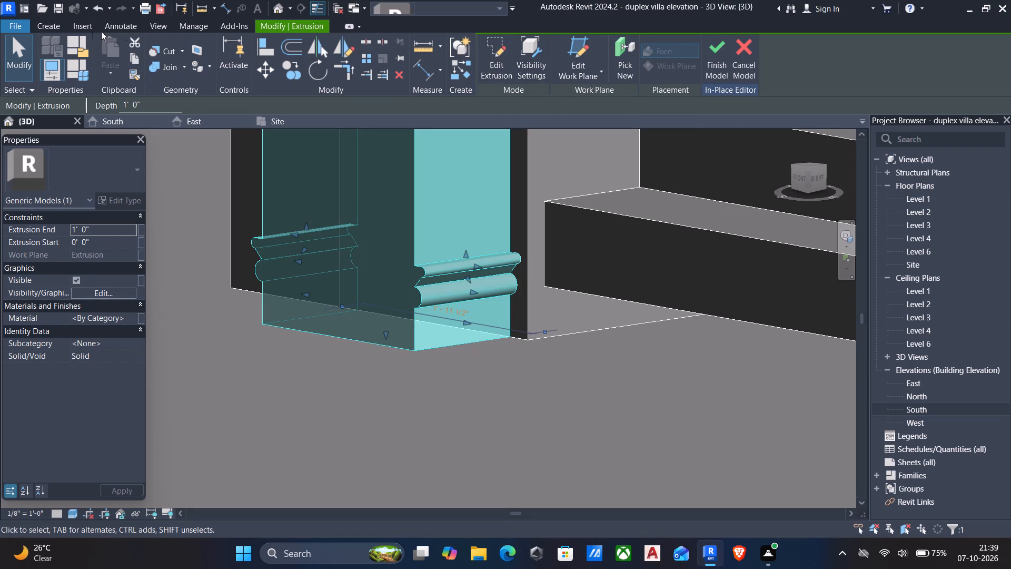
left_click(48, 29)
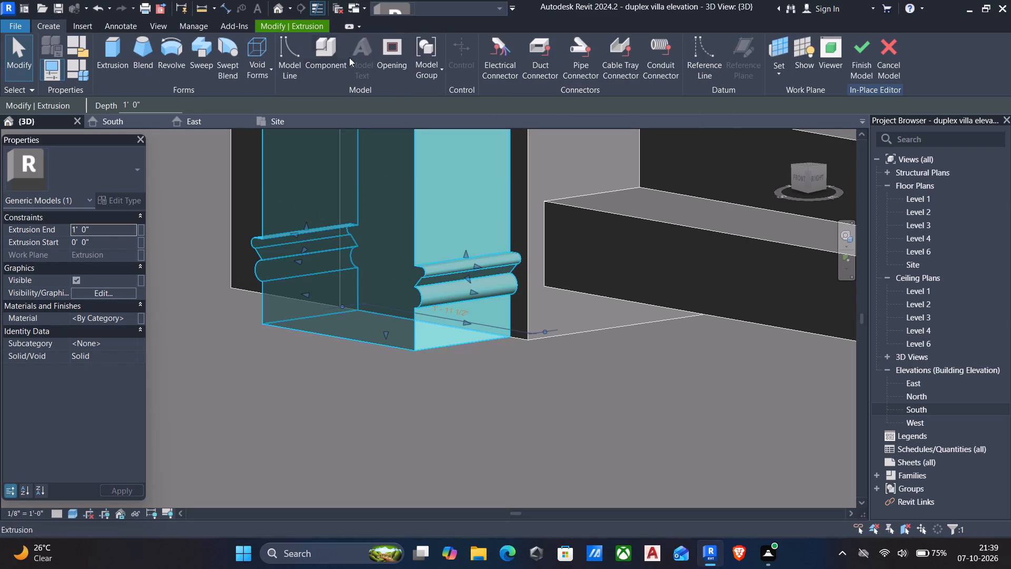
left_click(114, 51)
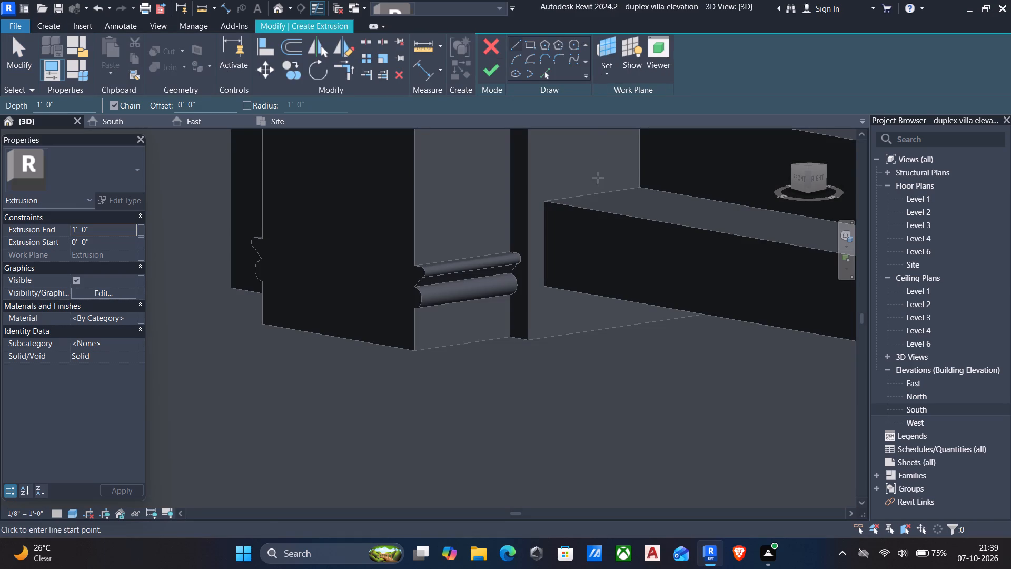
scroll(598, 191, "down", 2)
middle_click_drag(597, 202, 578, 220, "shift")
middle_click_drag(579, 222, 661, 296, "shift")
scroll(643, 260, "down", 2)
middle_click_drag(633, 298, 642, 395)
scroll(642, 393, "down", 1)
scroll(617, 309, "up", 1)
scroll(617, 309, "down", 5)
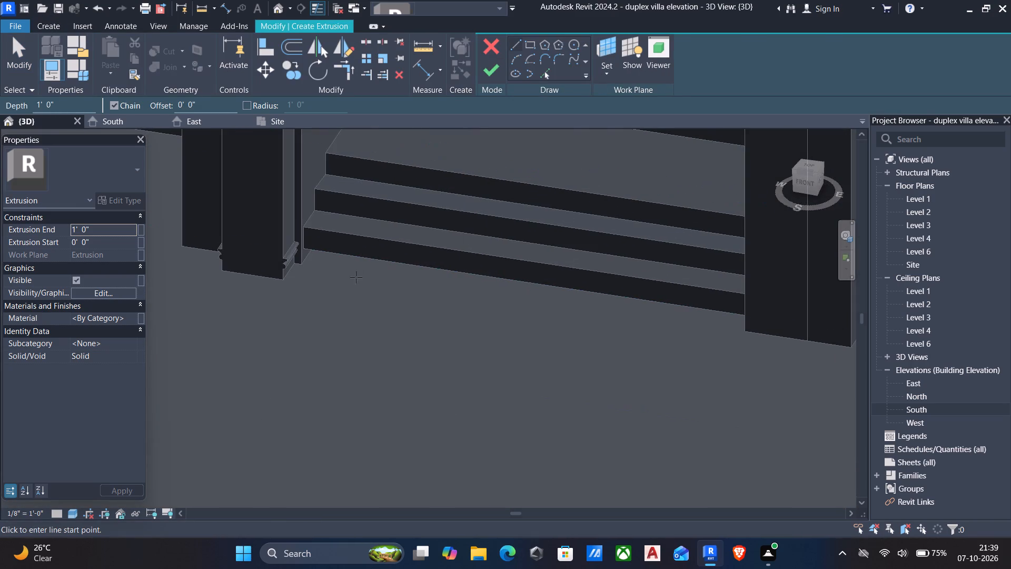
scroll(304, 281, "up", 10)
middle_click_drag(313, 305, 526, 331)
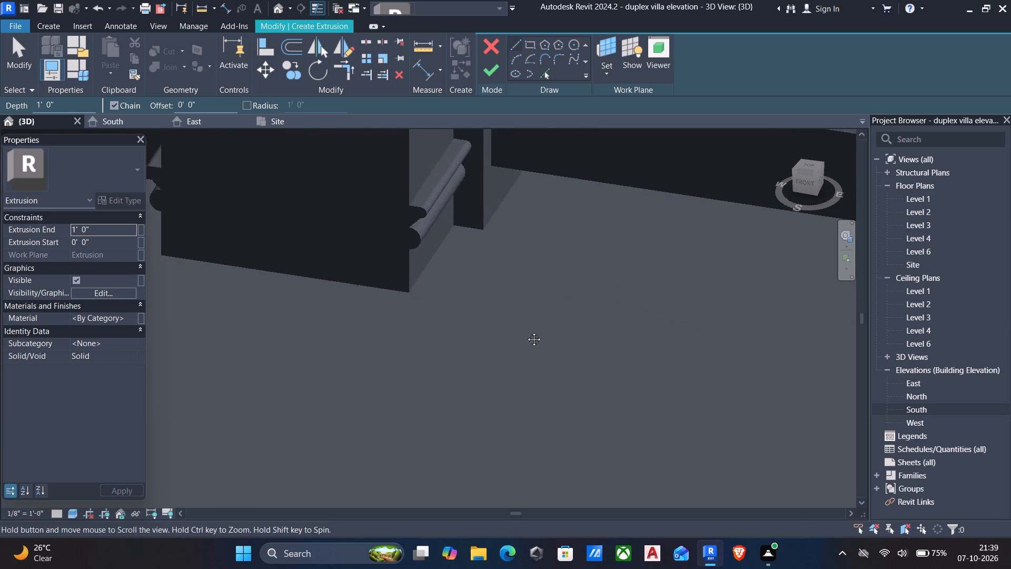
middle_click_drag(526, 331, 532, 334)
scroll(448, 237, "up", 4)
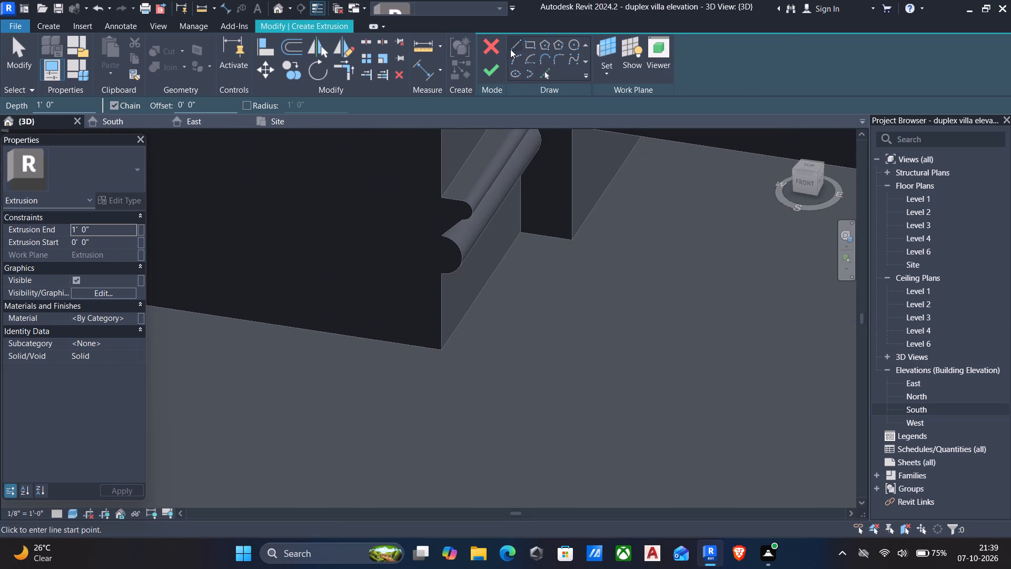
left_click(511, 49)
scroll(447, 258, "up", 5)
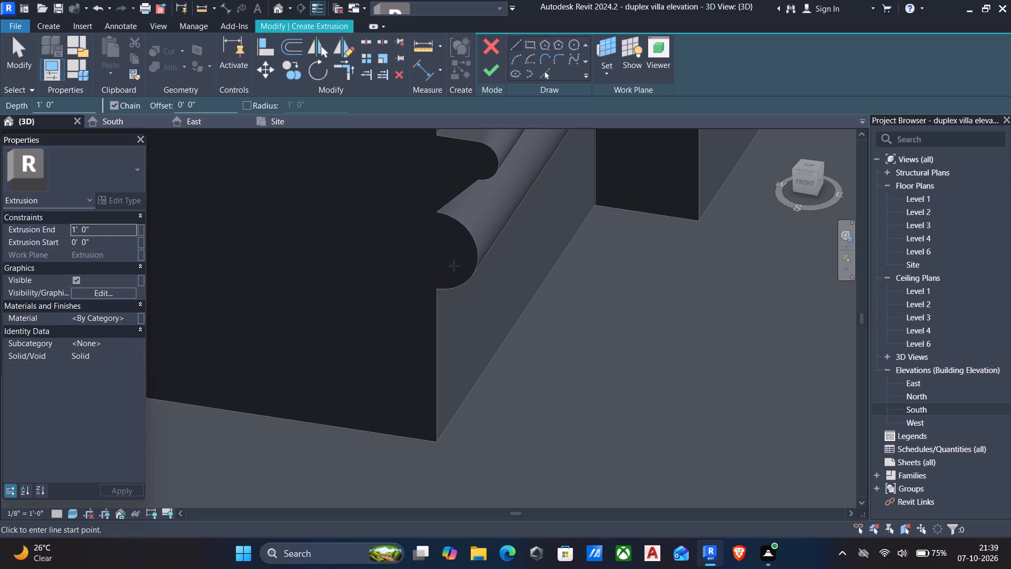
left_click(611, 80)
left_click(624, 123)
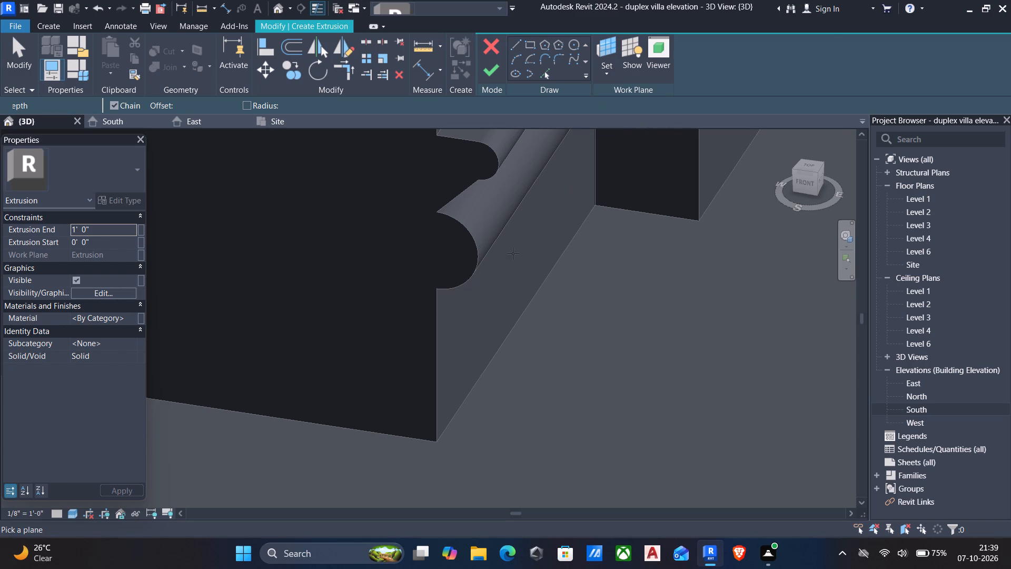
left_click(435, 328)
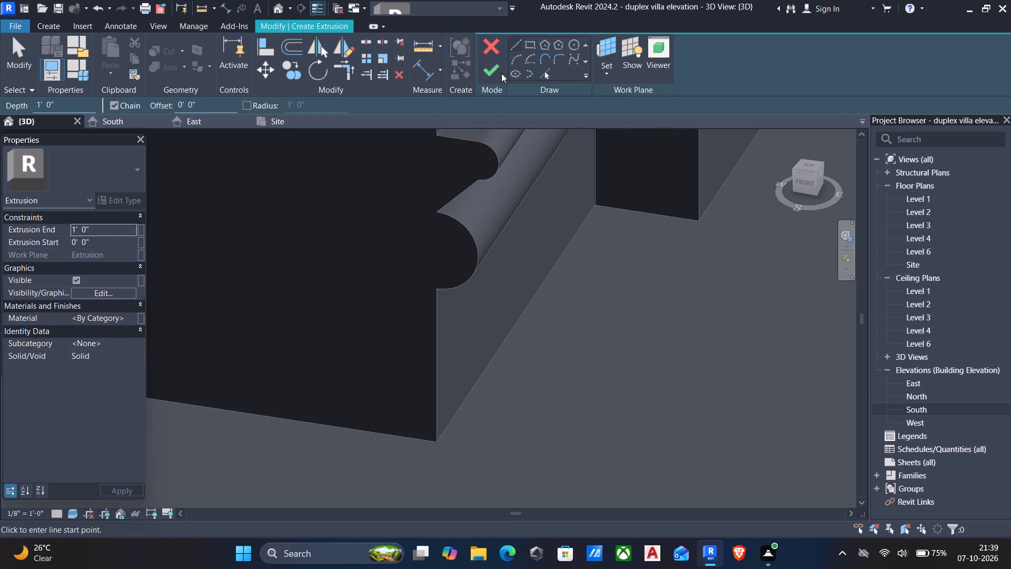
Sketch a 2" vertical line joining the two ends of the base moulding's lower half-round on the steps side.
left_click(517, 46)
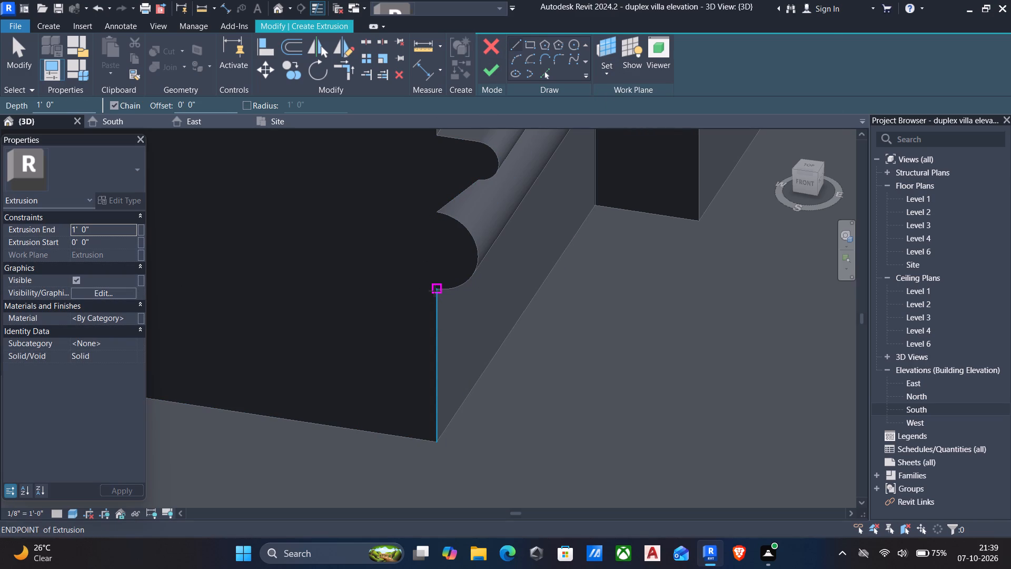
left_click(434, 291)
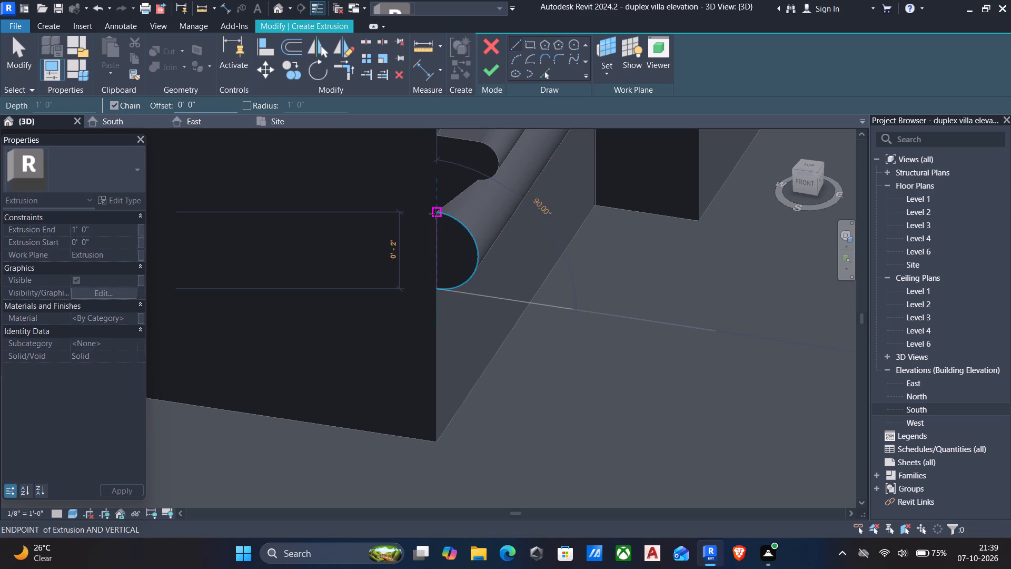
left_click(434, 214)
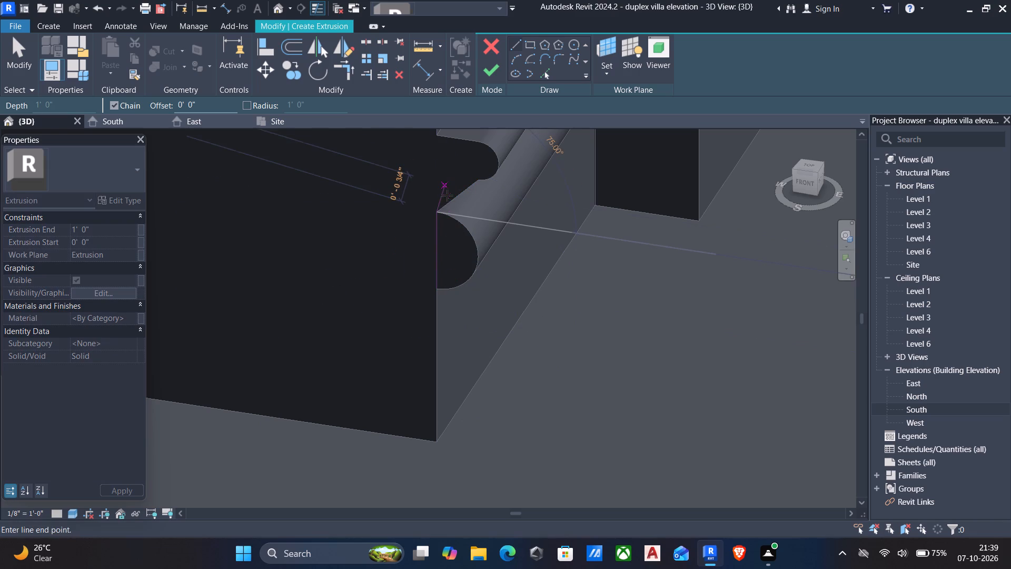
key("Escape")
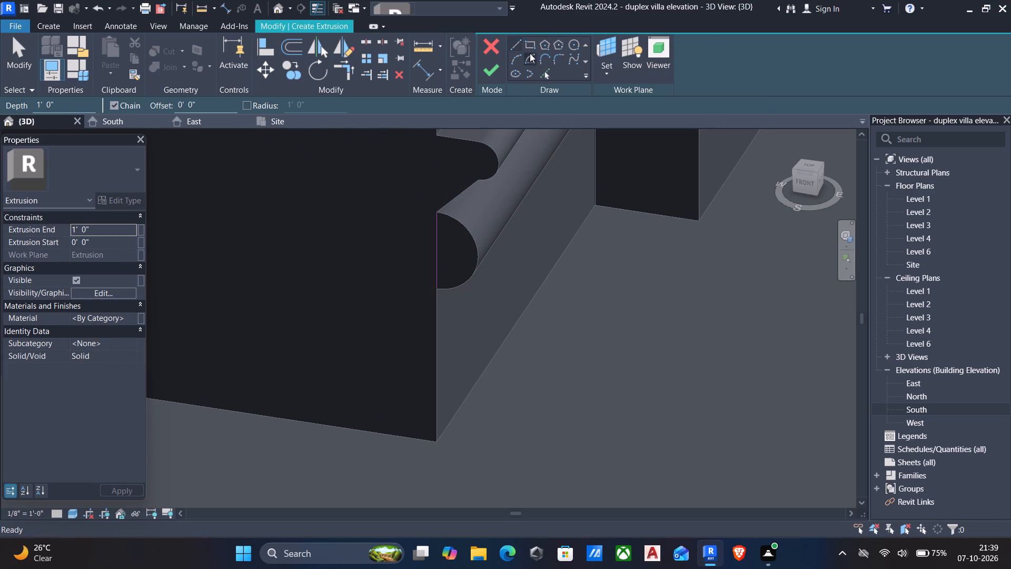
Sketch a 1" radius arc tracing the base moulding's lower half-round between the ends of the vertical line.
left_click(516, 61)
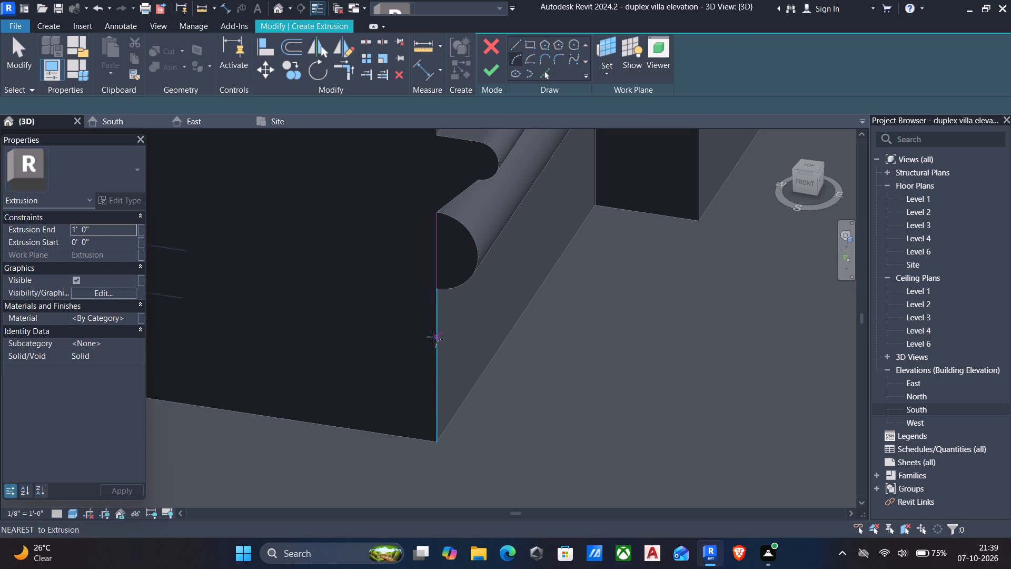
left_click(435, 291)
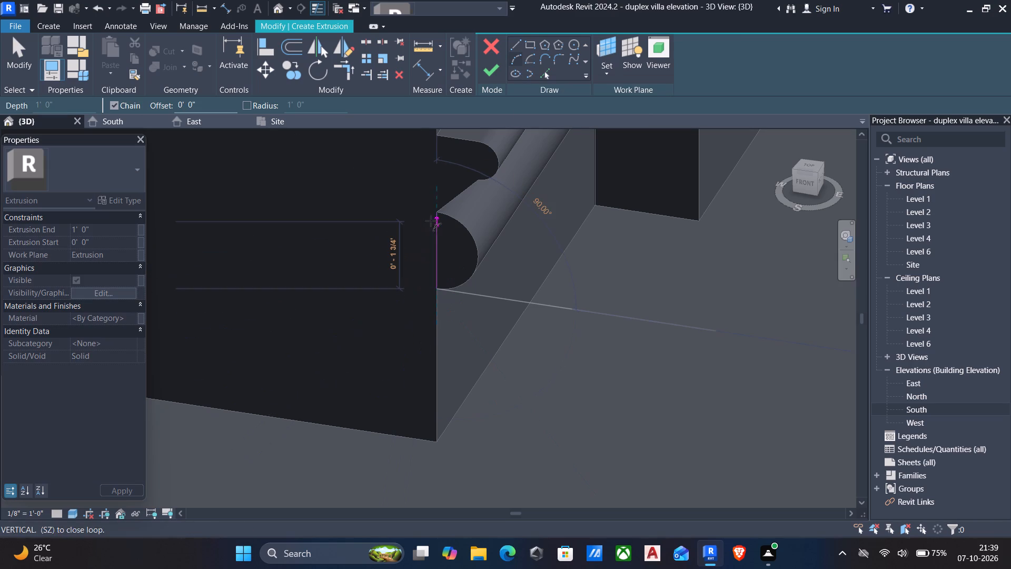
left_click(433, 218)
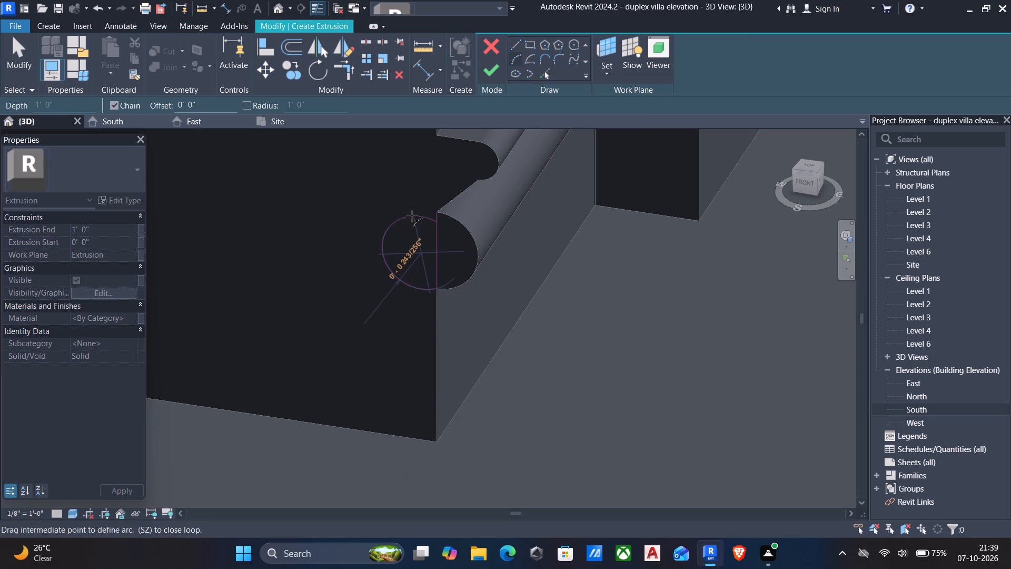
key("Escape")
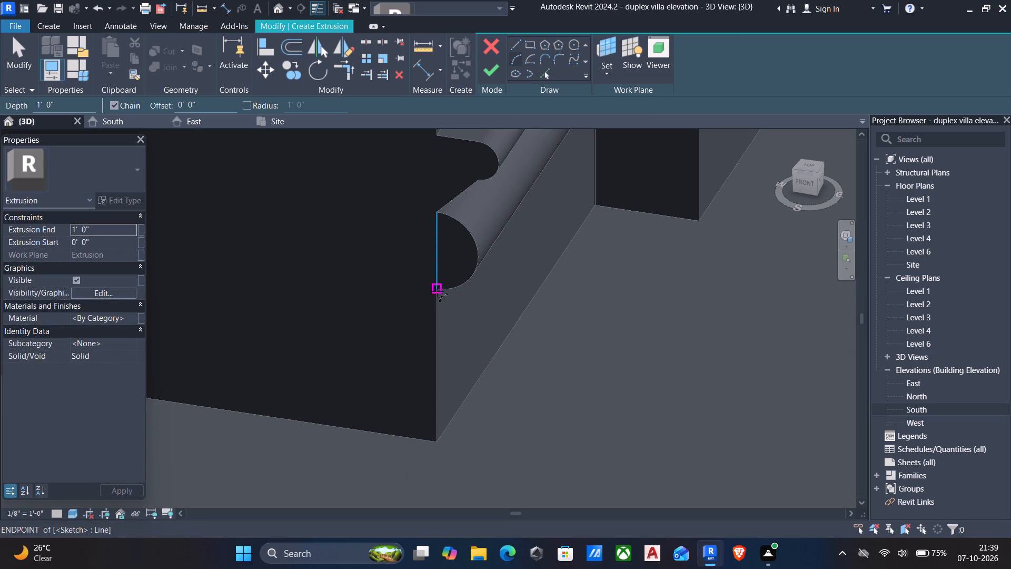
left_click(437, 287)
left_click(437, 213)
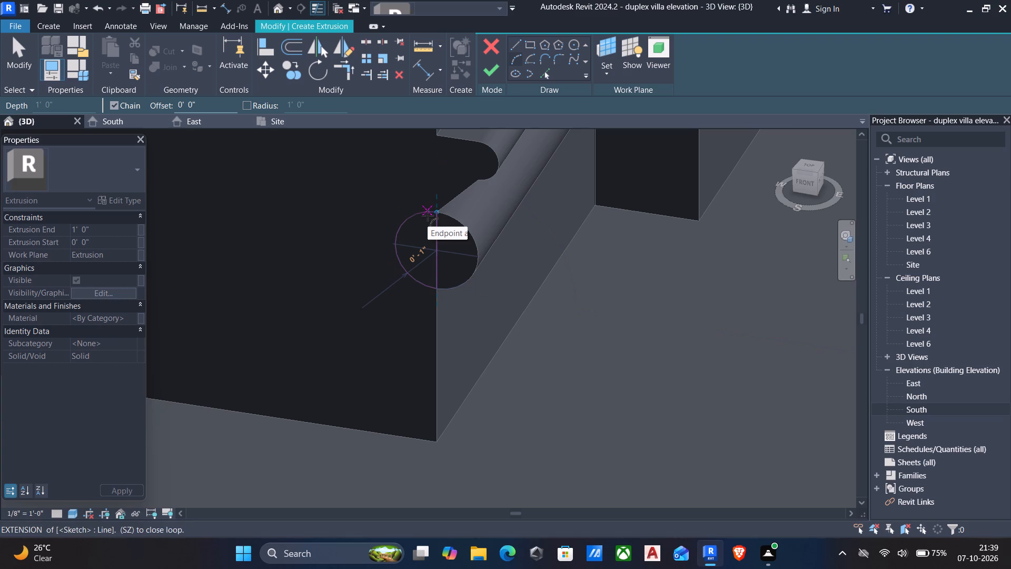
left_click(459, 221)
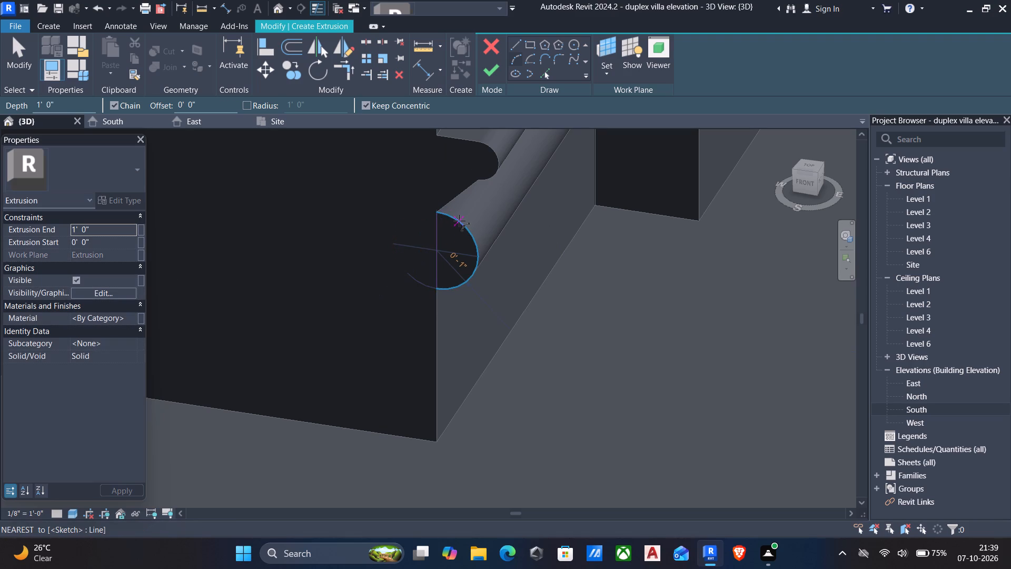
key("Escape")
key("Escape")
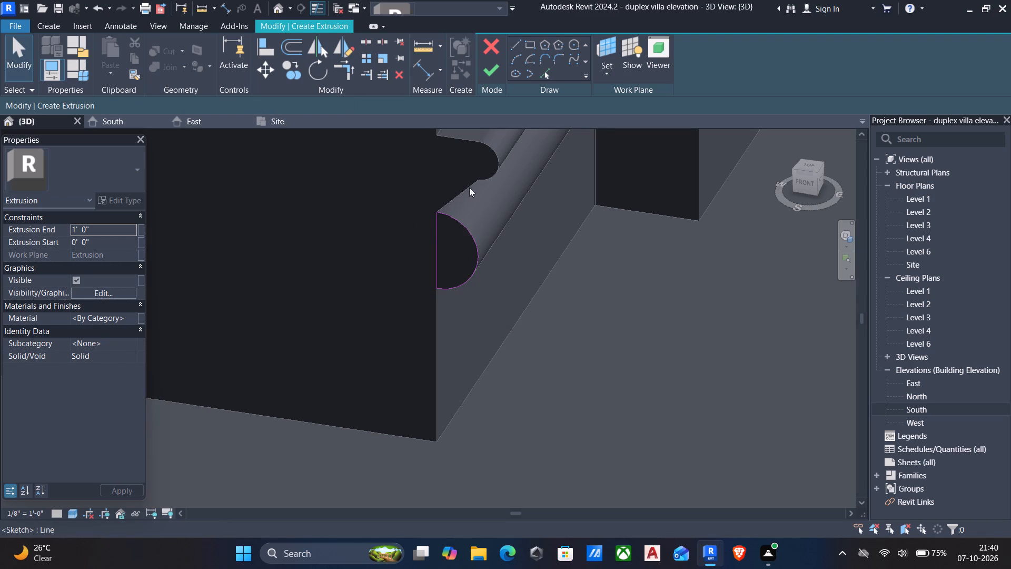
Sketch a diagonal line from the lower half-round's upper end to the lower end of the smaller upper half-round.
left_click(512, 46)
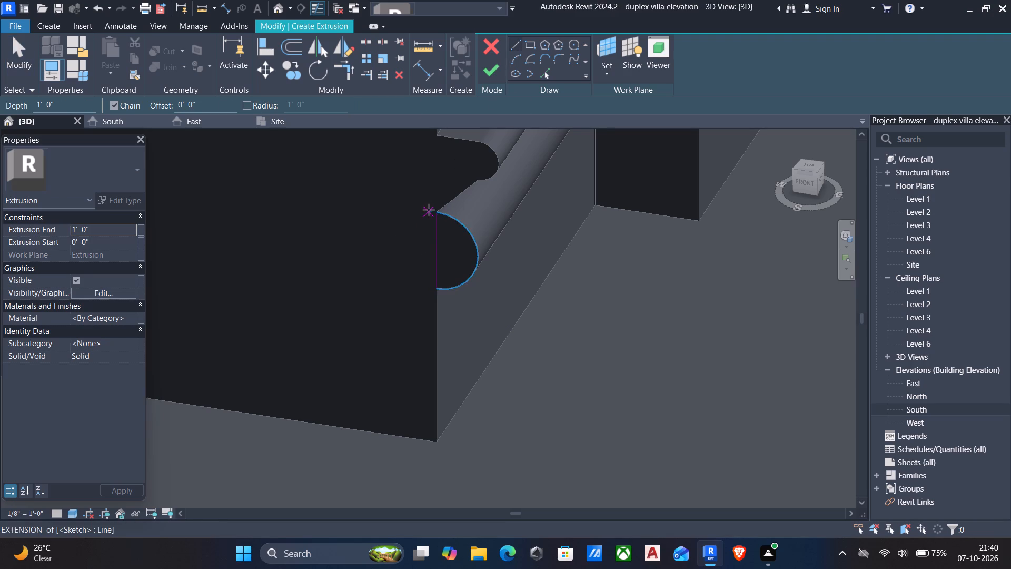
left_click(437, 214)
left_click(477, 183)
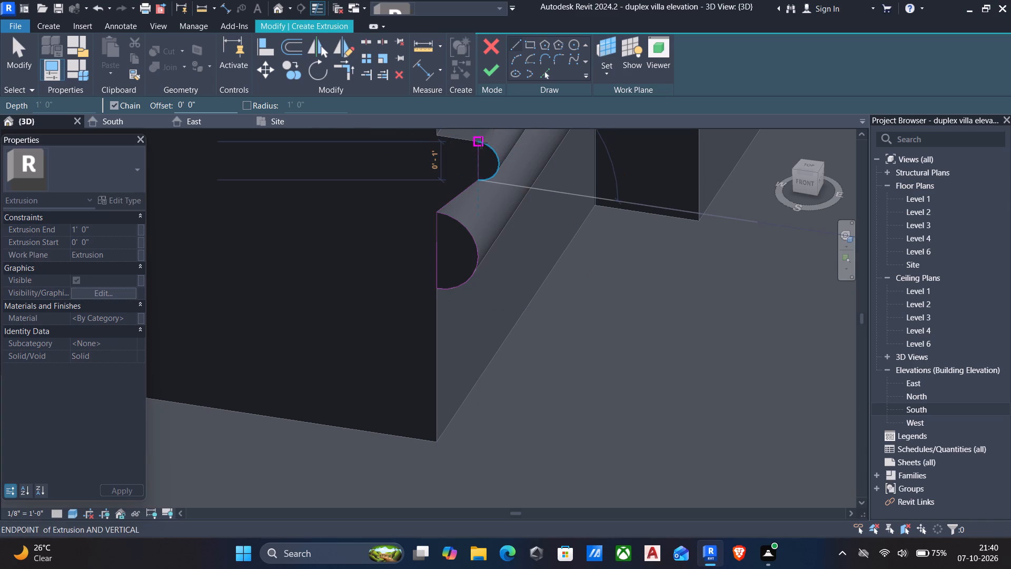
Sketch a 1/2" radius arc tracing the base moulding's upper half-round from the diagonal line's end.
left_click(516, 57)
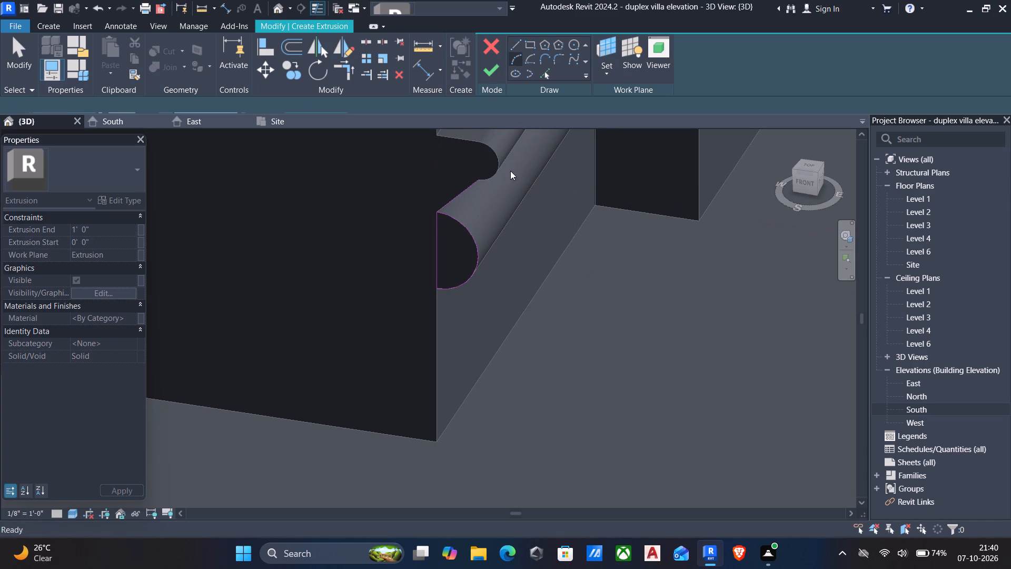
left_click(479, 180)
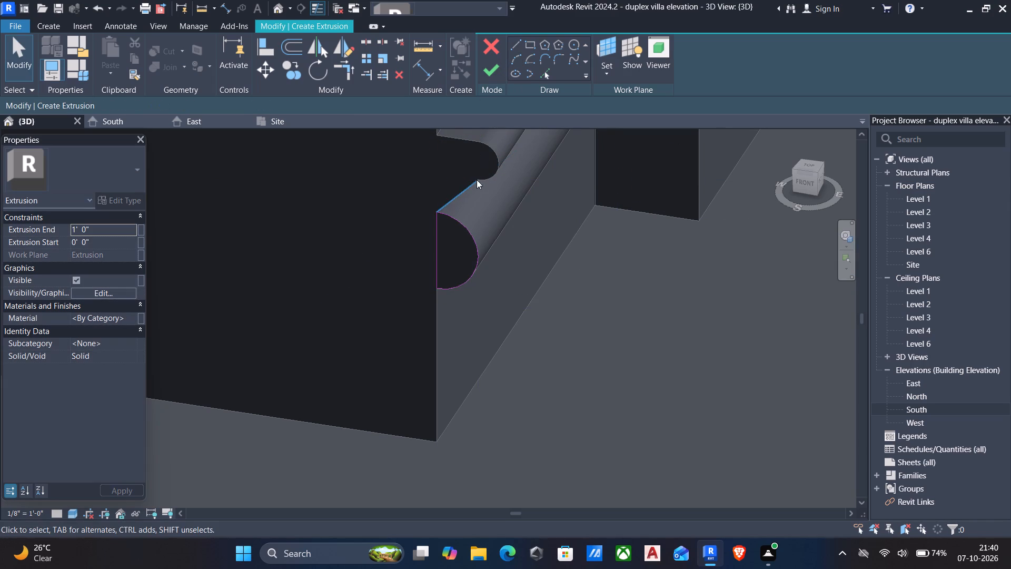
left_click(514, 55)
scroll(482, 187, "up", 1)
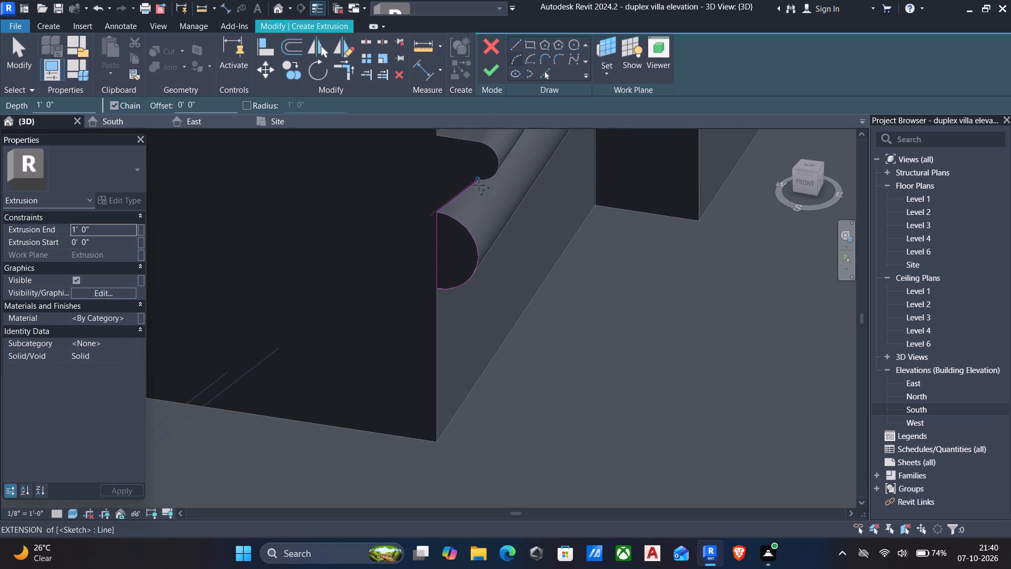
scroll(479, 185, "up", 2)
left_click(479, 176)
scroll(477, 193, "down", 1)
middle_click_drag(466, 231, 458, 304)
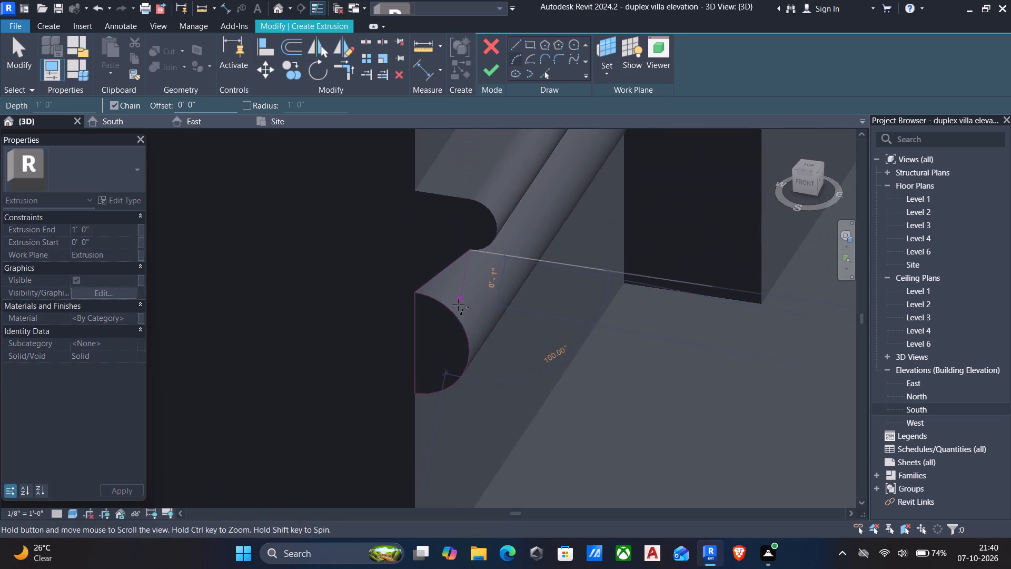
left_click(469, 202)
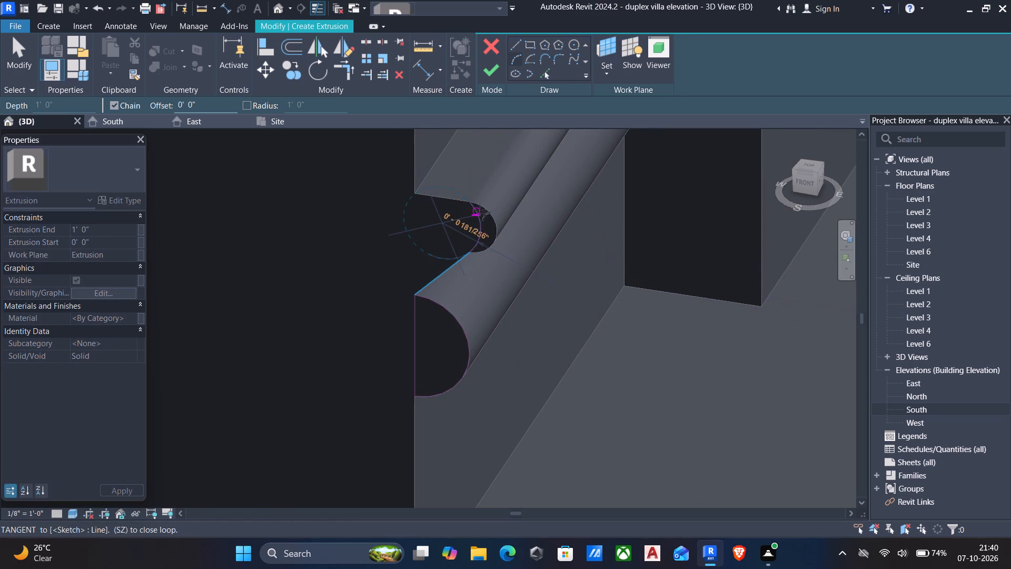
scroll(501, 229, "up", 3)
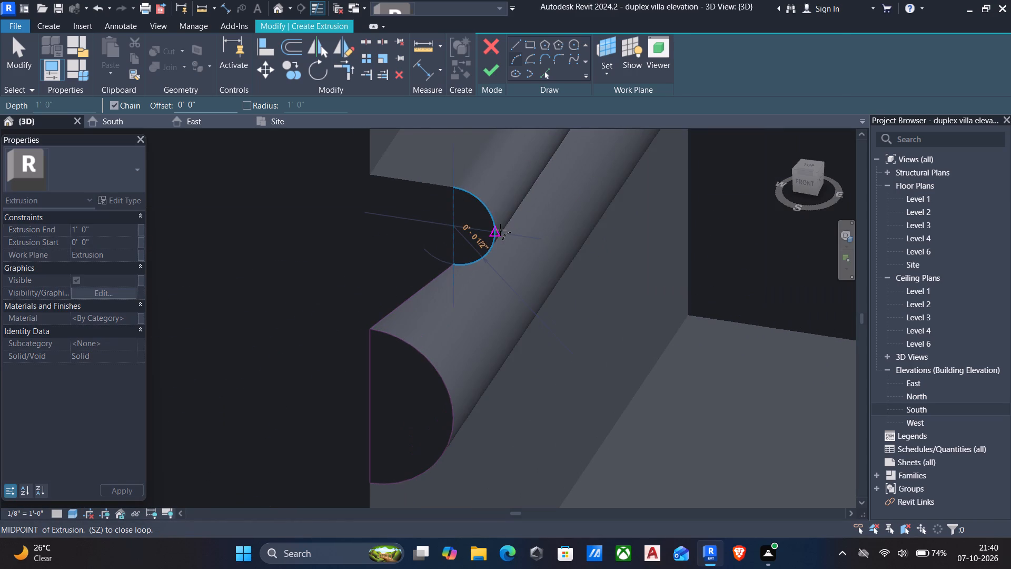
left_click(500, 231)
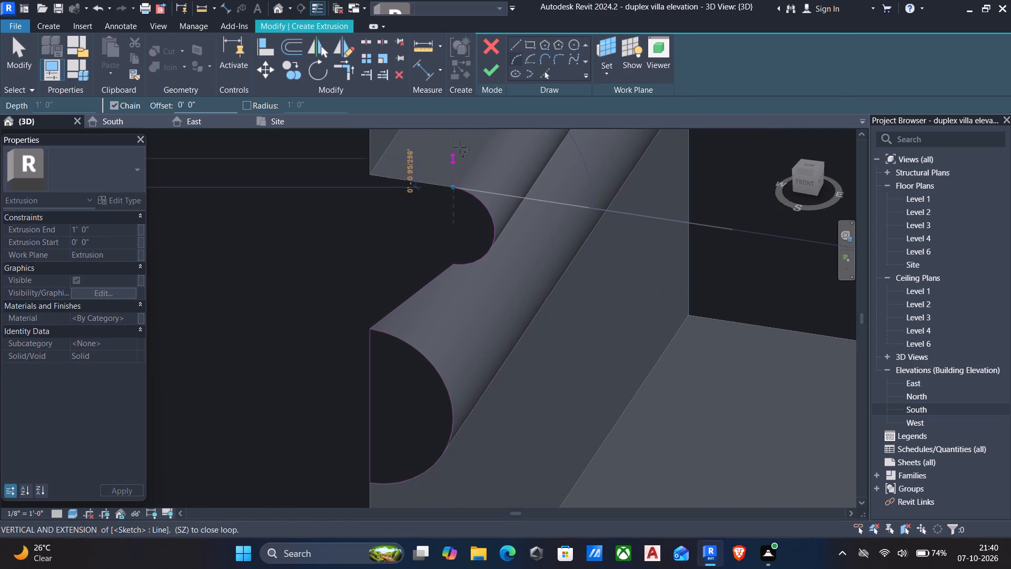
Sketch a 1" horizontal line from the upper half-round's top end back to the pier's edge.
left_click(513, 45)
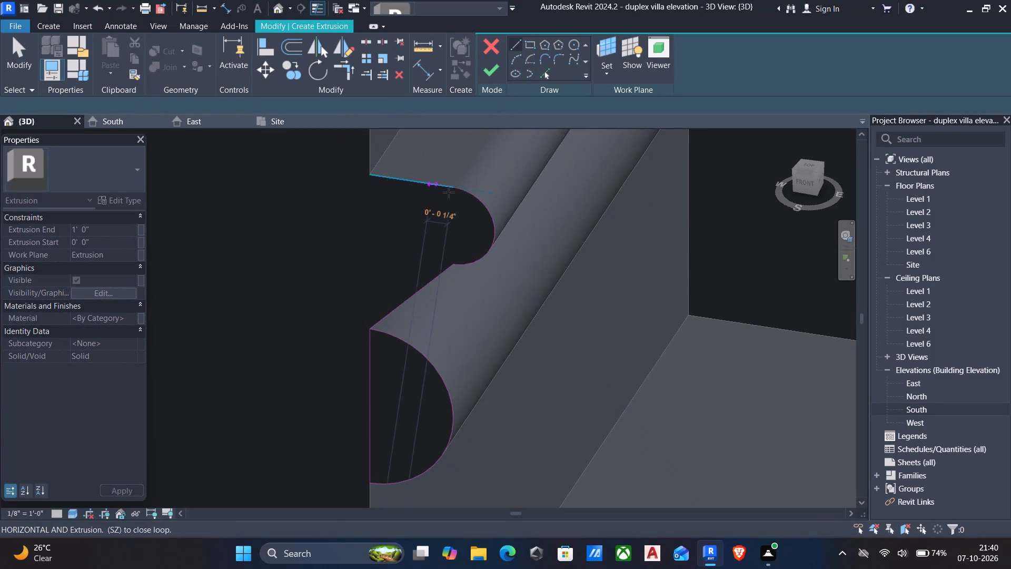
left_click(454, 188)
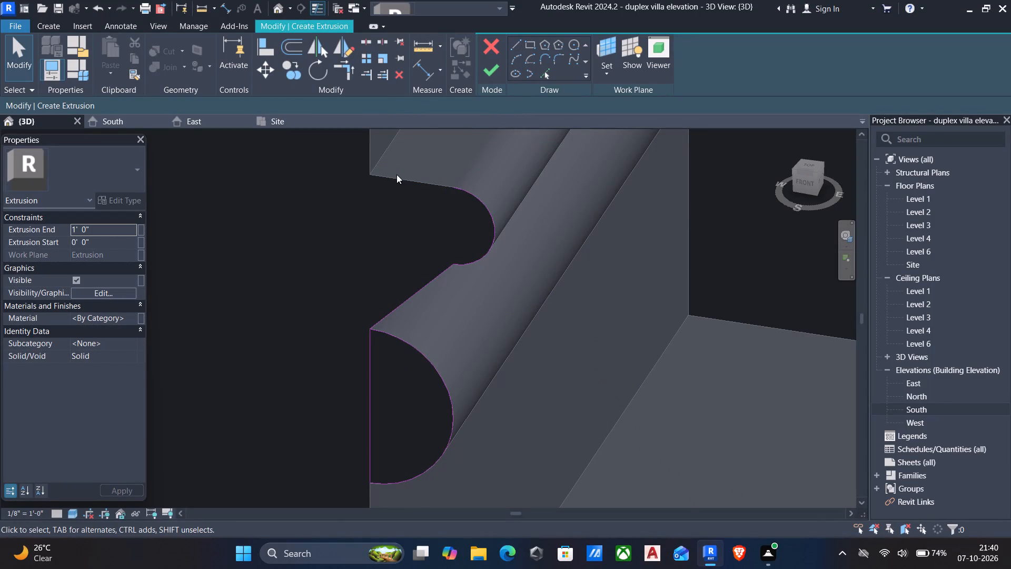
left_click(517, 41)
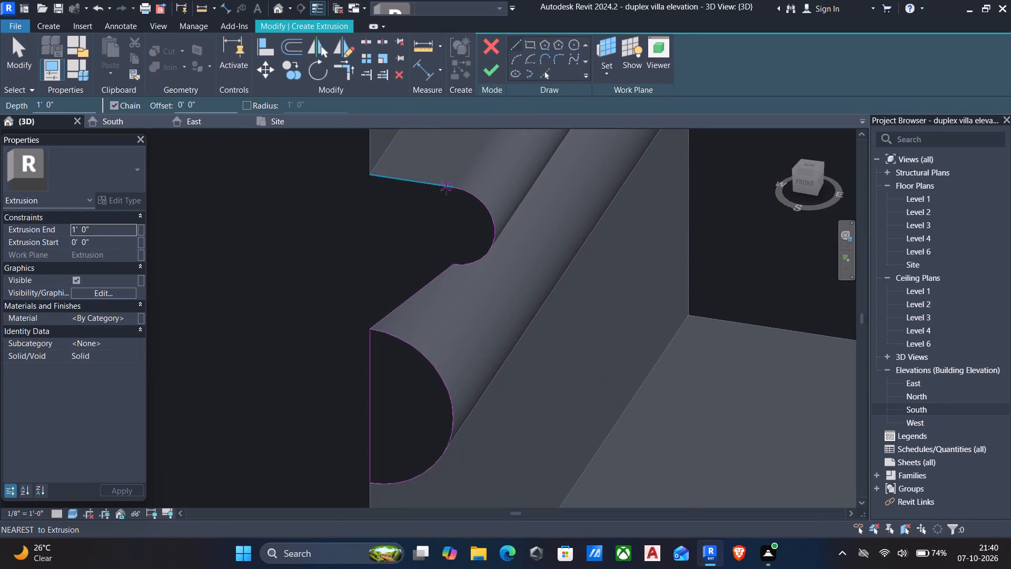
left_click(453, 189)
left_click(373, 174)
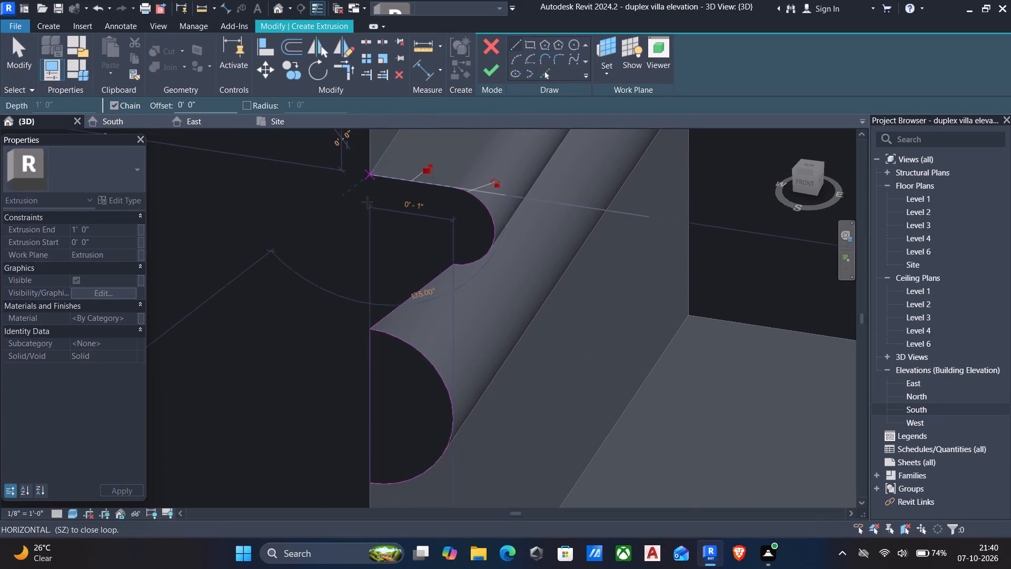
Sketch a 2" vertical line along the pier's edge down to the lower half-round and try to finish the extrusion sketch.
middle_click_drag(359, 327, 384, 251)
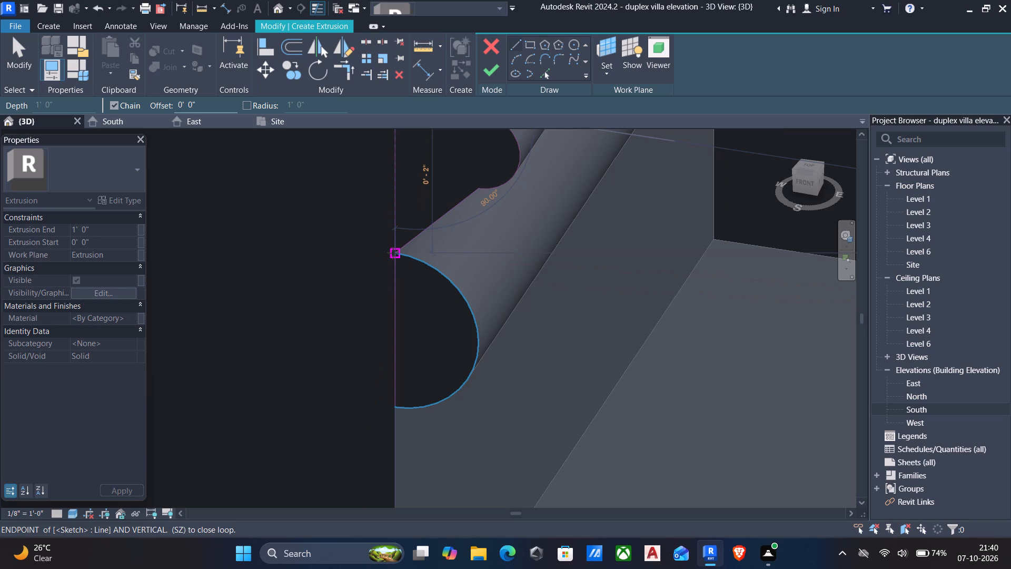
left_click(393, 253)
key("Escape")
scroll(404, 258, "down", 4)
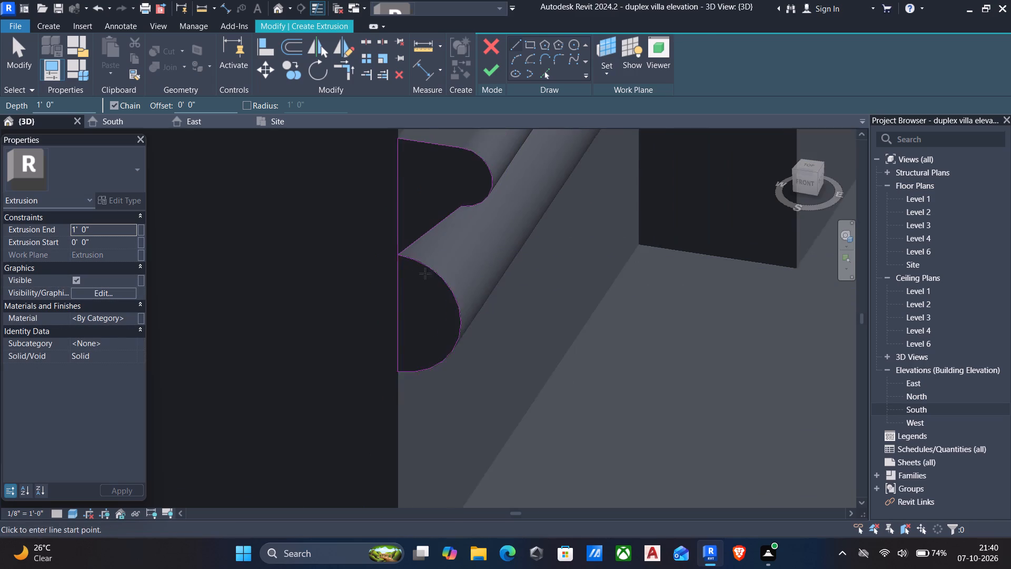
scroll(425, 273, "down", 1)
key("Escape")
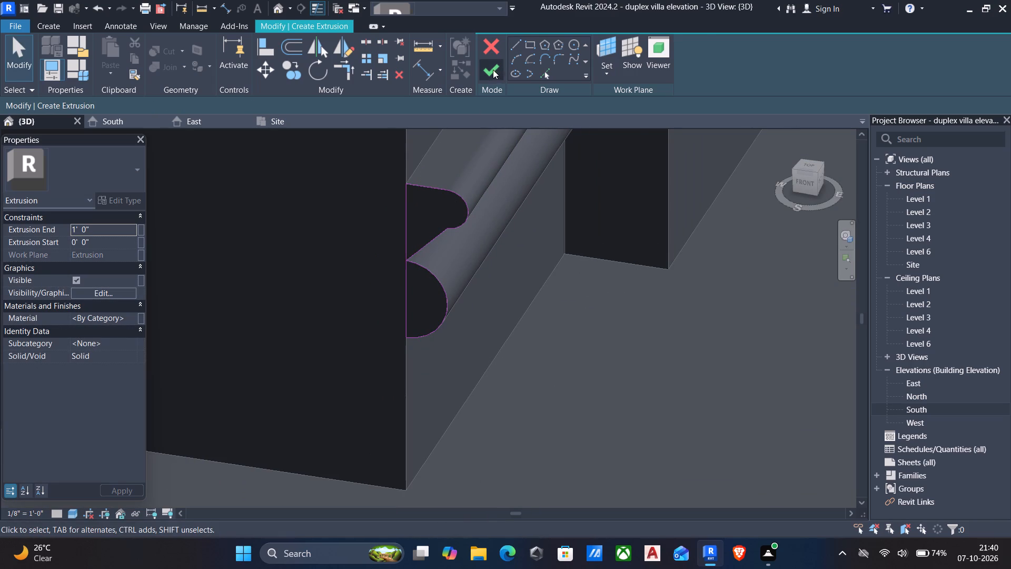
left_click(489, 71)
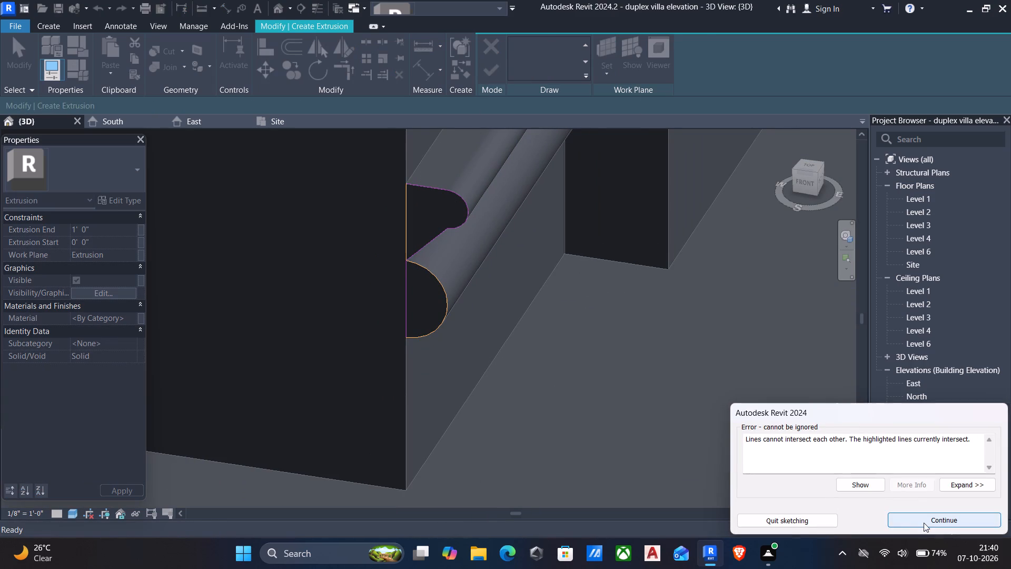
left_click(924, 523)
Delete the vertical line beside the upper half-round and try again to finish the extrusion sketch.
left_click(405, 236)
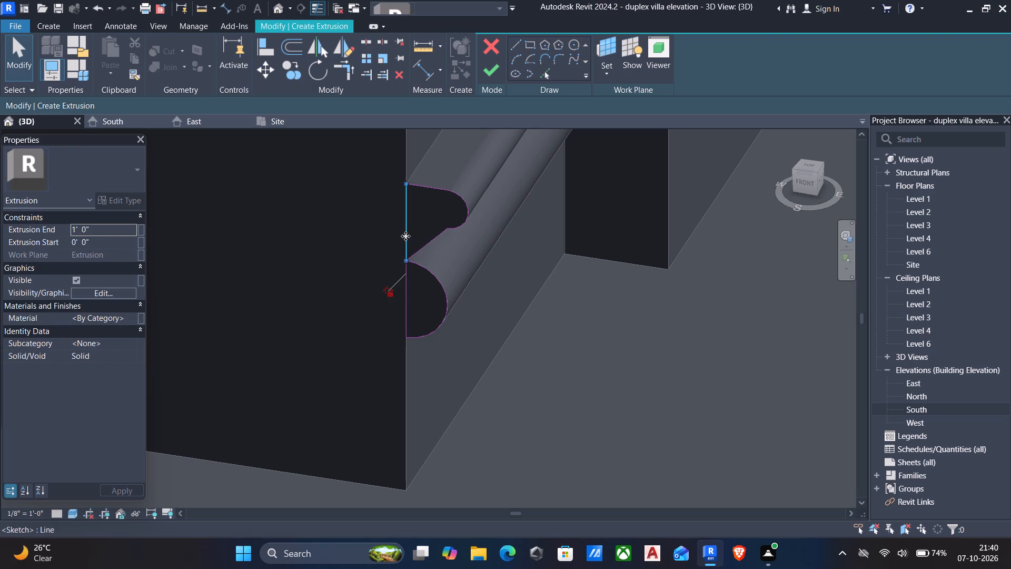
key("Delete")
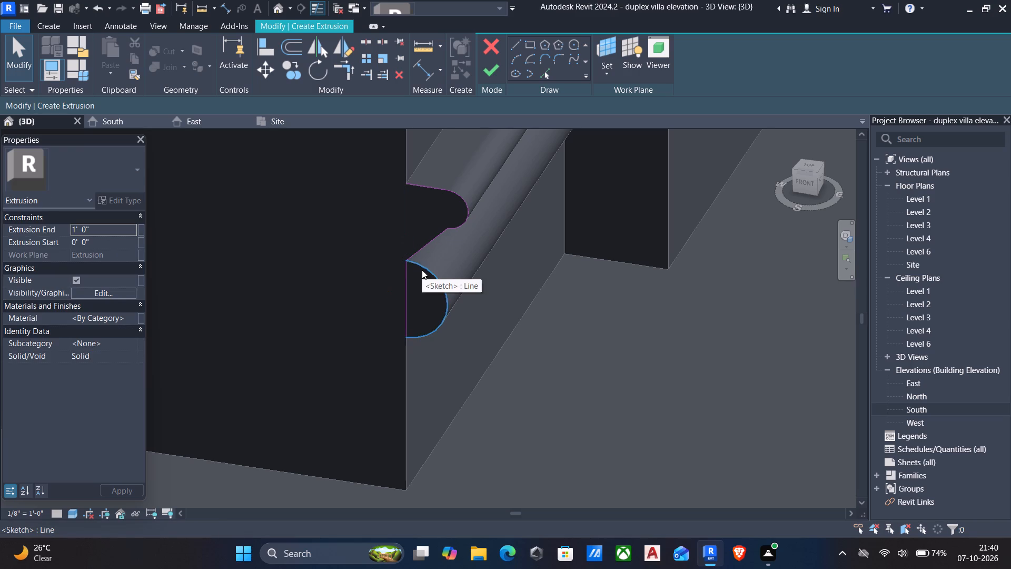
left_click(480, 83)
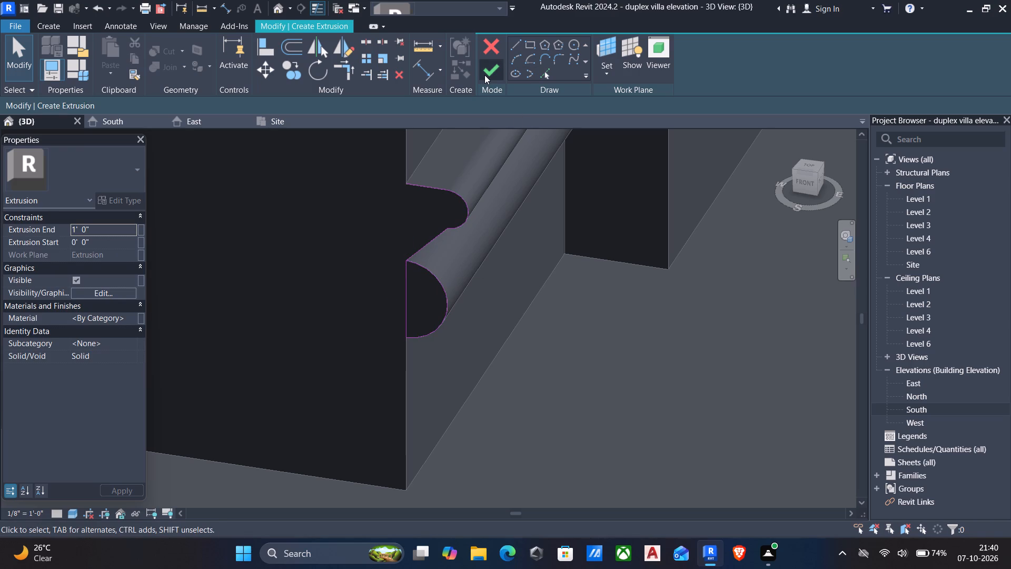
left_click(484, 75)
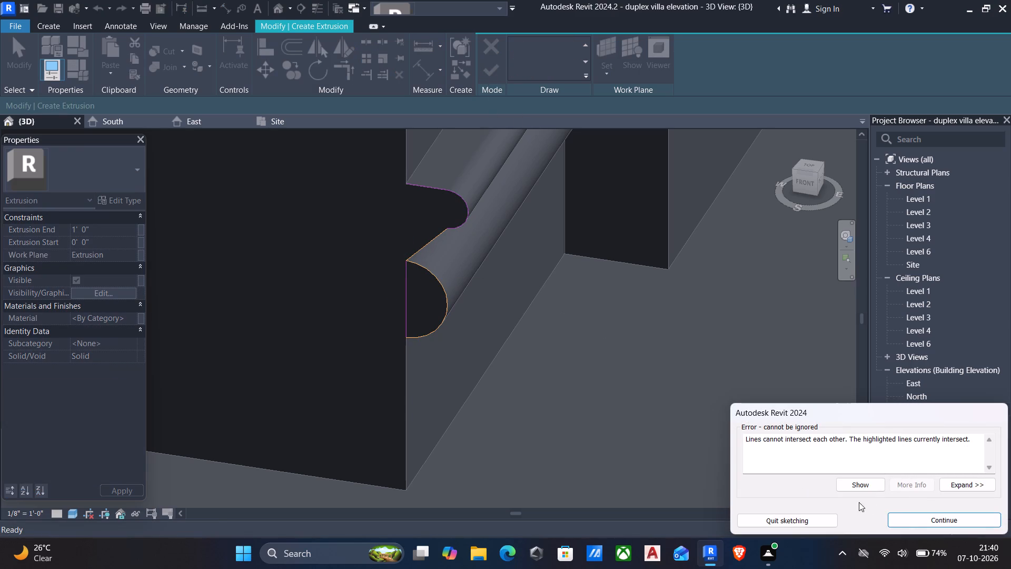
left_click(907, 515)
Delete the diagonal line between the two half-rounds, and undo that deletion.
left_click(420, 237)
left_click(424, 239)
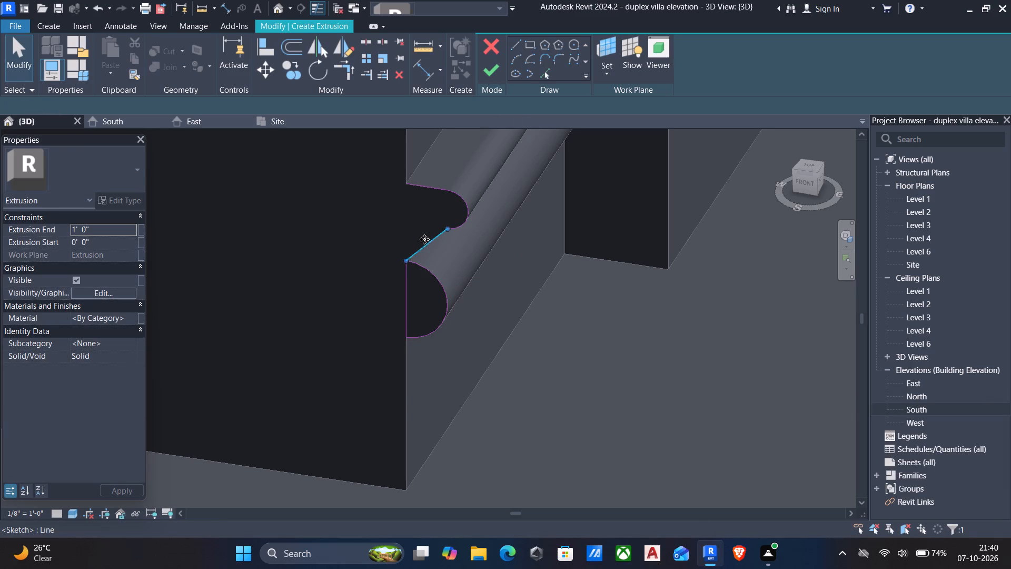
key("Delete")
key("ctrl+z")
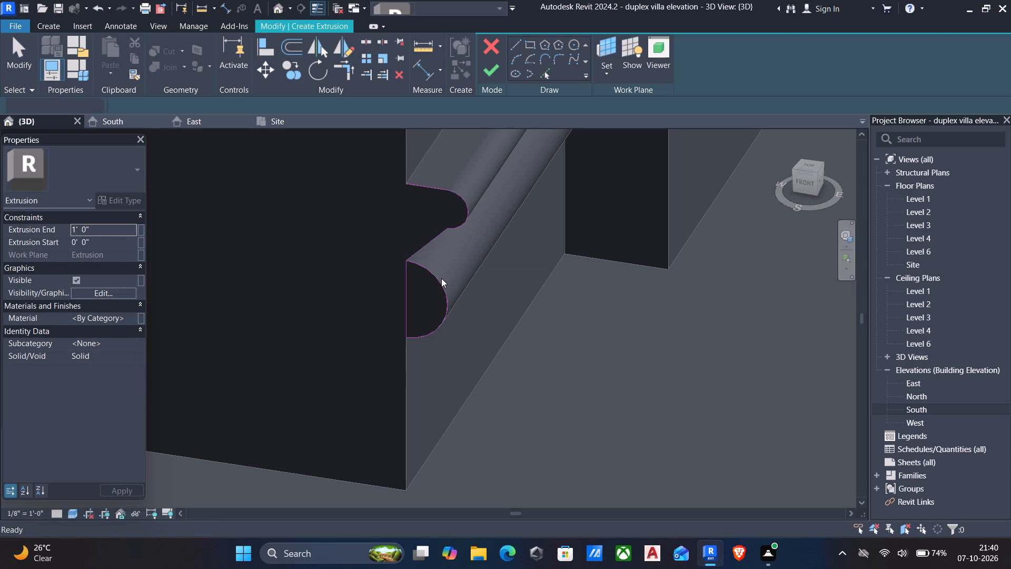
Replace the lower half-round's vertical line with one continuous vertical line from the profile's top to its bottom, and try to finish the sketch.
left_click(407, 299)
key("Delete")
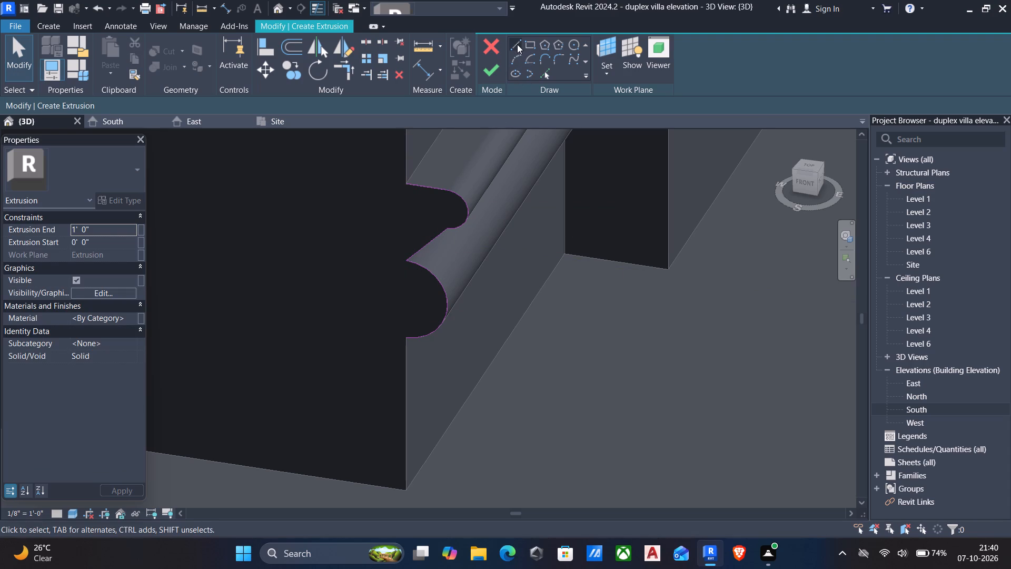
left_click(517, 44)
left_click(403, 185)
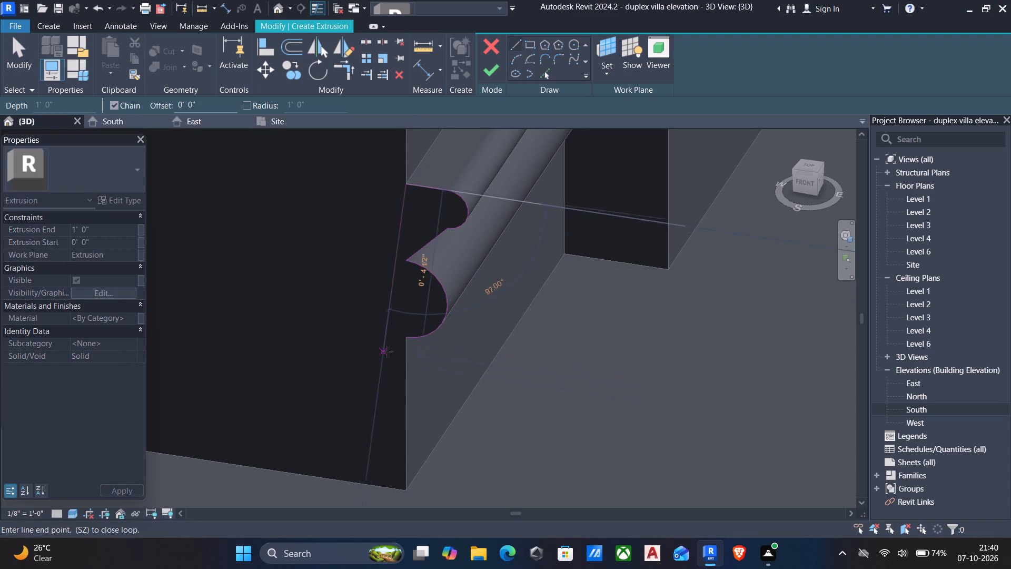
left_click(402, 336)
key("Escape")
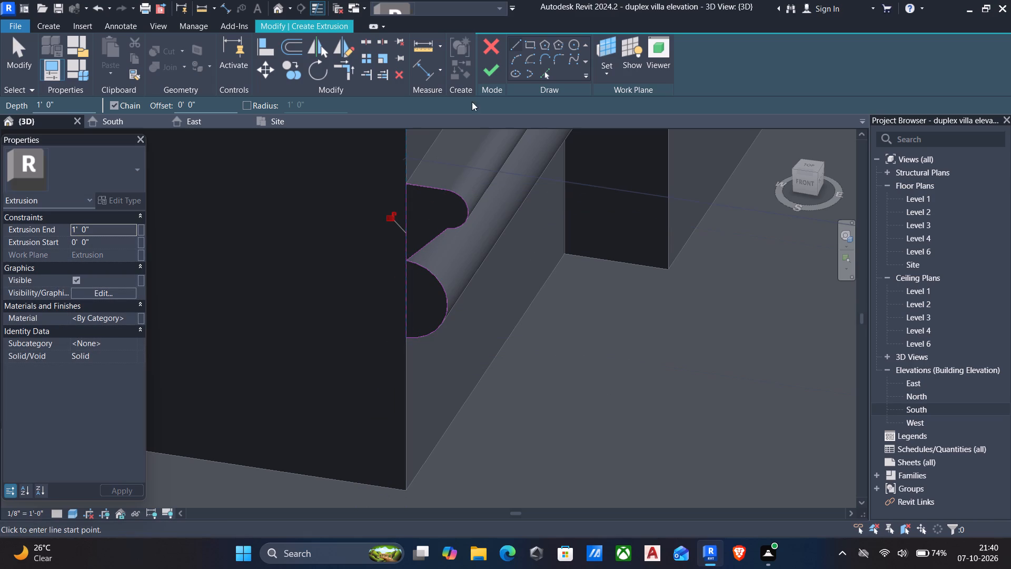
left_click(496, 68)
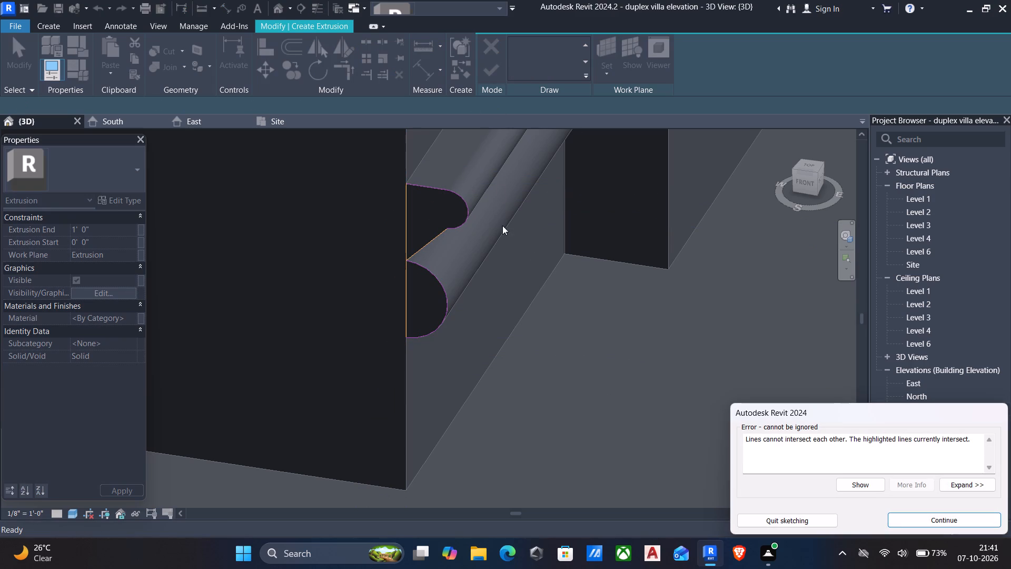
left_click(910, 514)
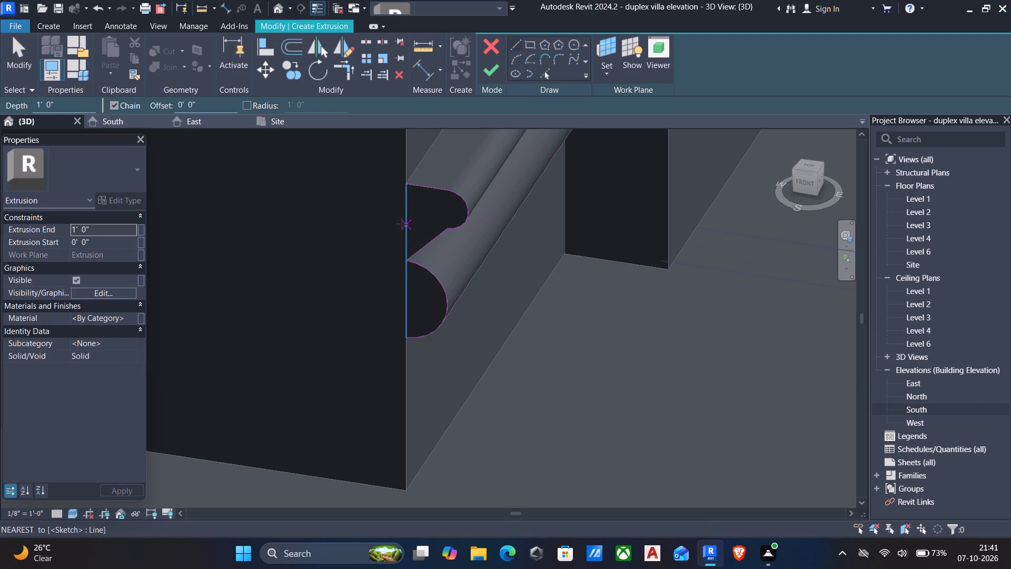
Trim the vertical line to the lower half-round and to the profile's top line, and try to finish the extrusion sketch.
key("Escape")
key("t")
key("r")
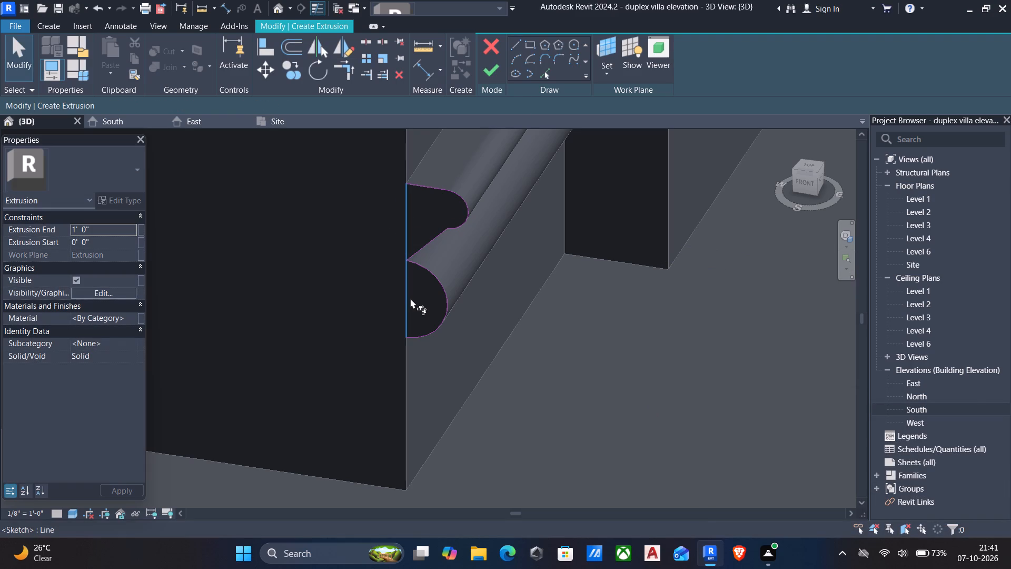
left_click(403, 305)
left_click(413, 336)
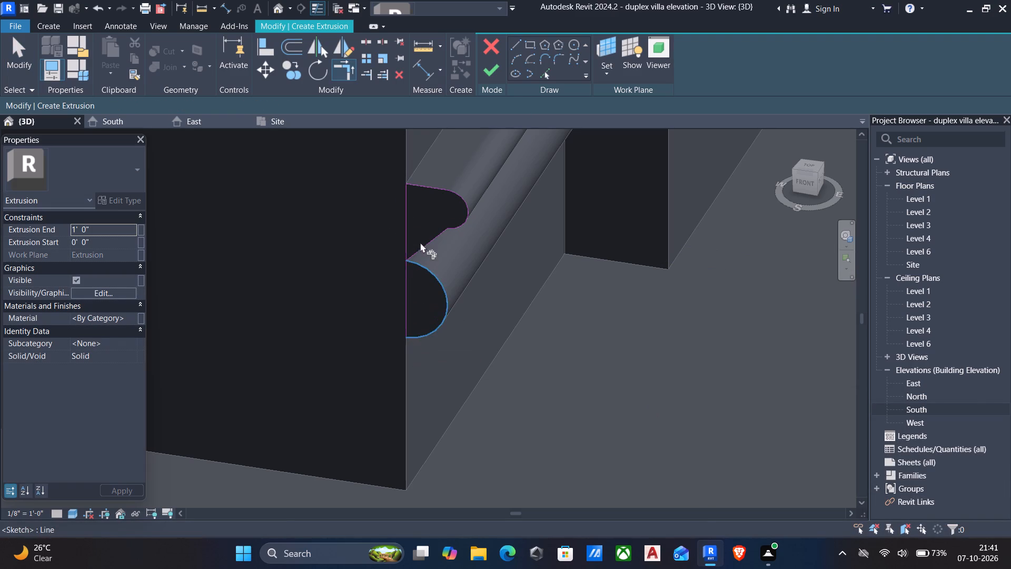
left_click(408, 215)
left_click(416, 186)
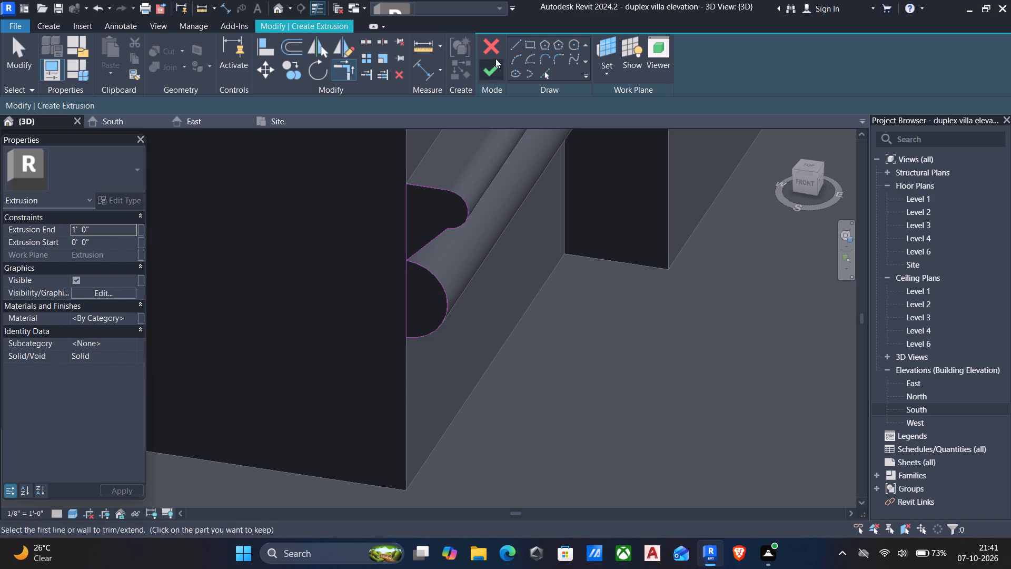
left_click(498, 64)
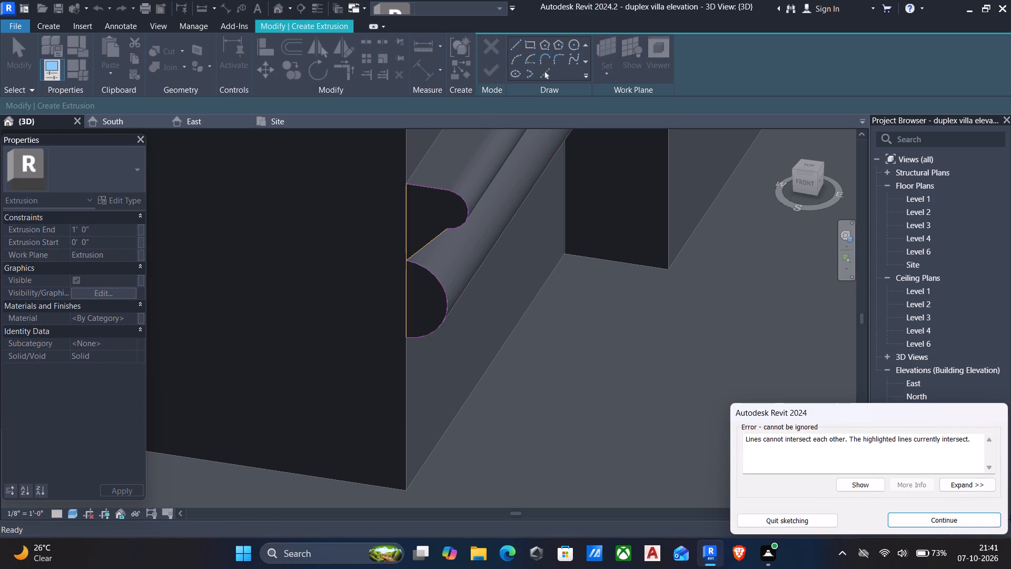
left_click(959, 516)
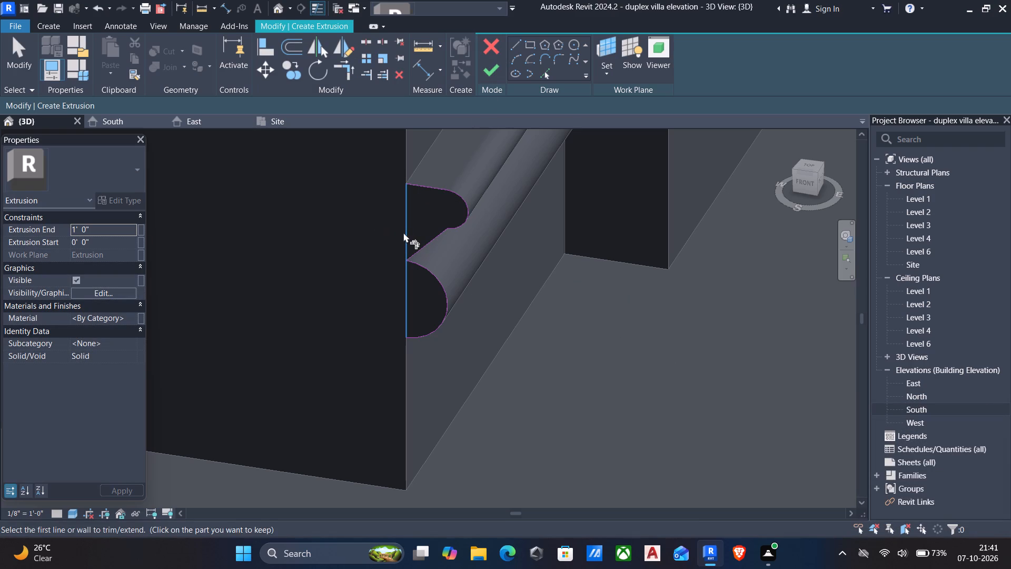
Delete the full-height vertical line and the diagonal between the two half-rounds, and try again to finish the sketch.
key("Escape")
left_click(409, 234)
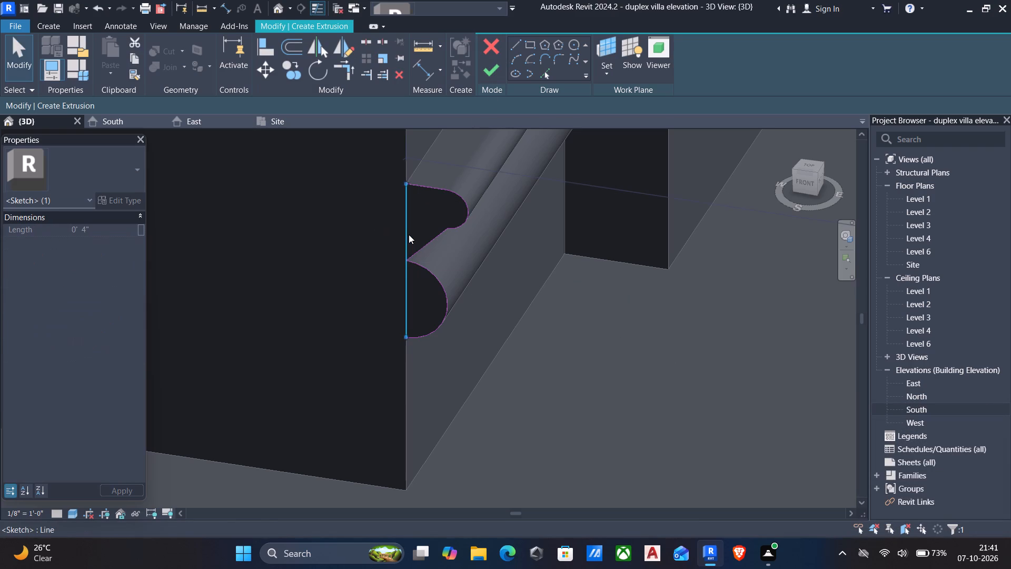
key("Delete")
left_click(420, 248)
key("Delete")
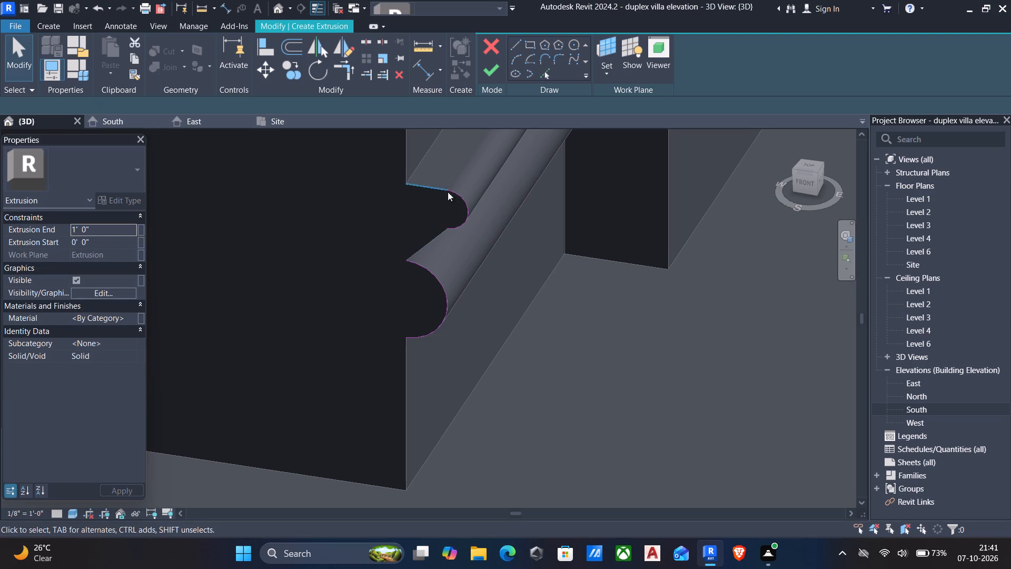
left_click(489, 66)
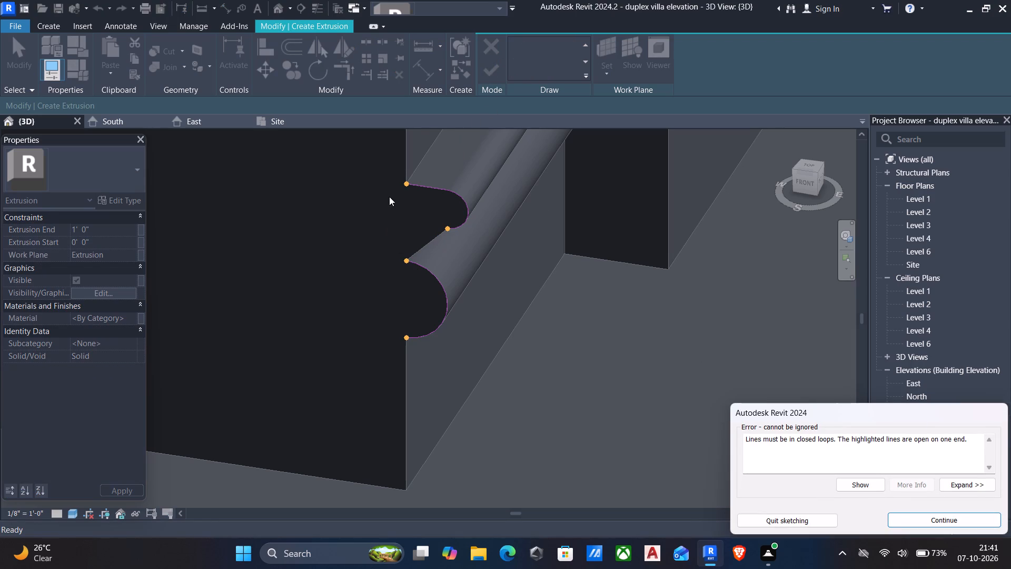
left_click(958, 512)
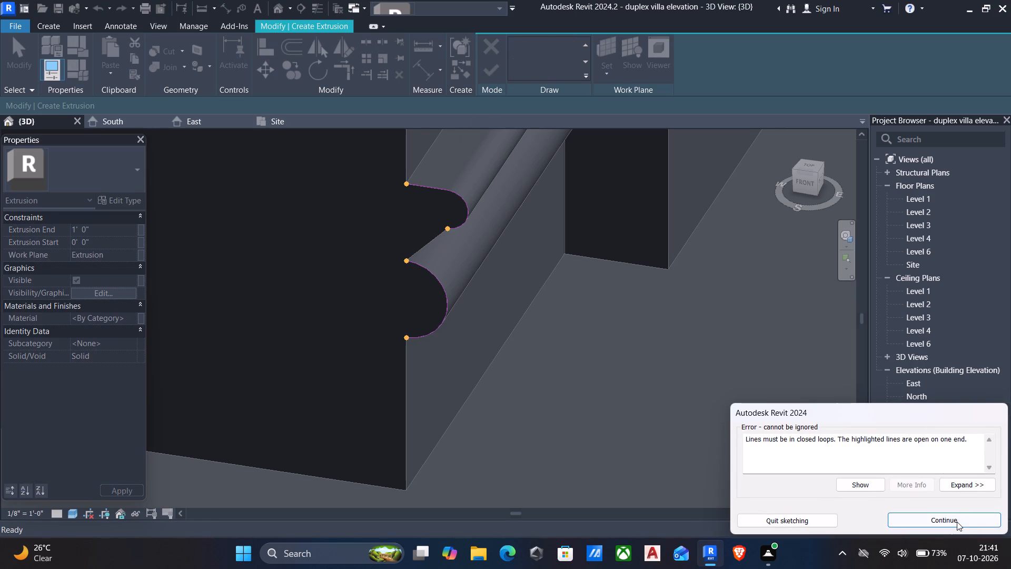
left_click(957, 523)
left_click(494, 66)
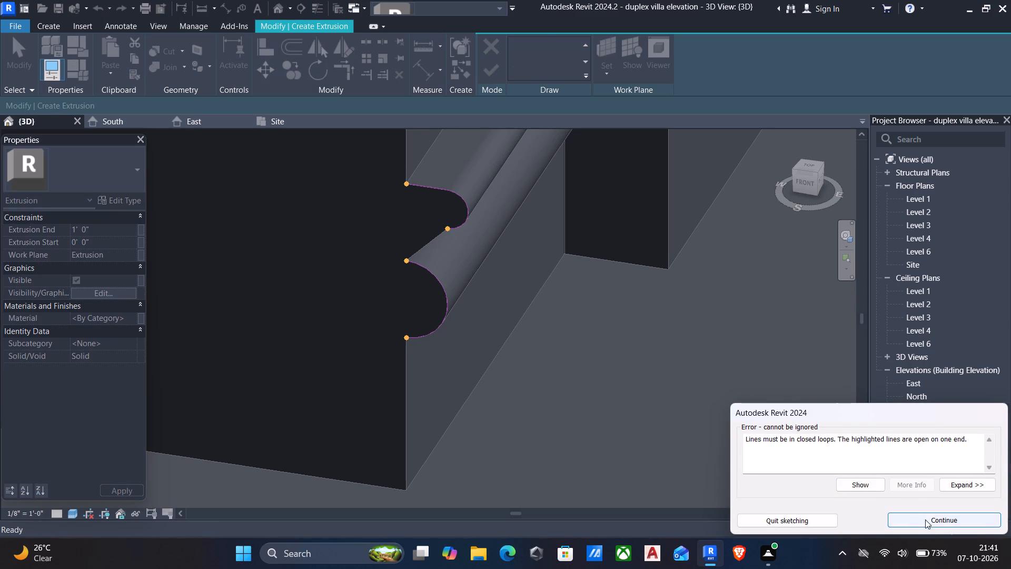
left_click(924, 516)
Sketch a 4" vertical line from the top line's inner end down to the bottom end of the lower half-round.
left_click(512, 48)
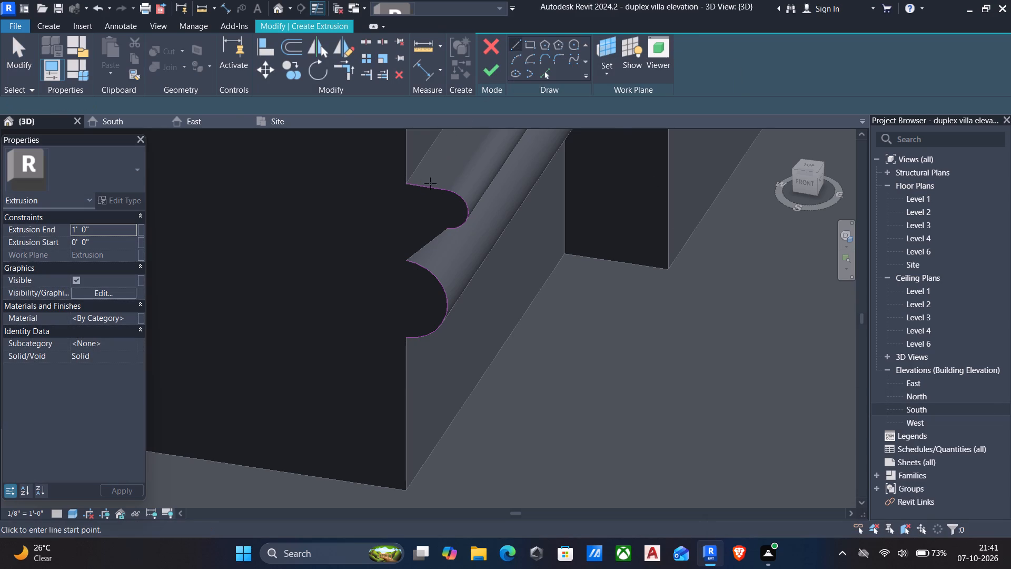
left_click(408, 183)
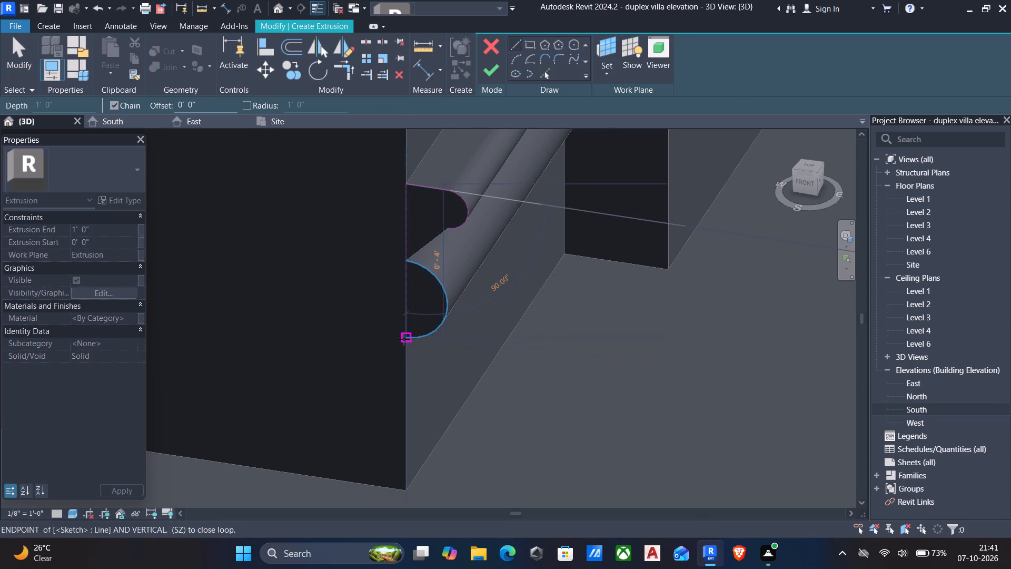
left_click(404, 339)
key("Escape")
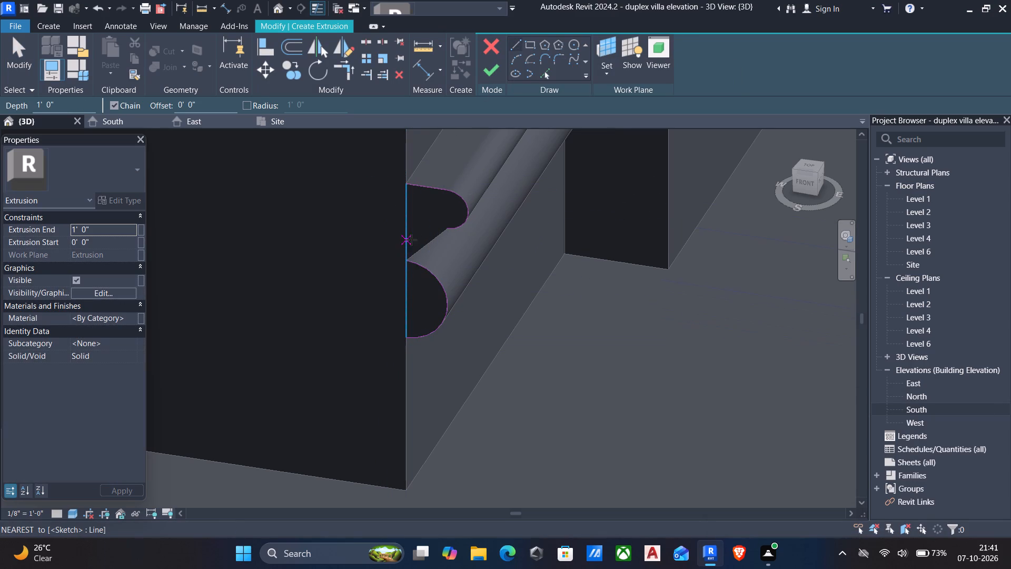
Sketch a short diagonal line about 1/2" long along the moulding's slanted edge between the two half-rounds.
scroll(433, 236, "up", 4)
left_click(440, 237)
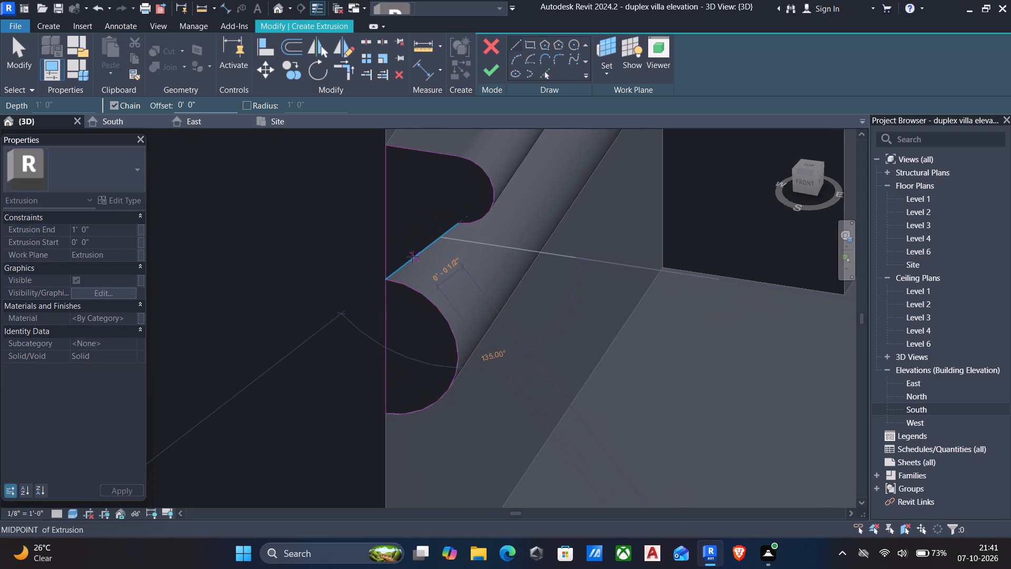
left_click(412, 259)
key("Escape")
key("Escape")
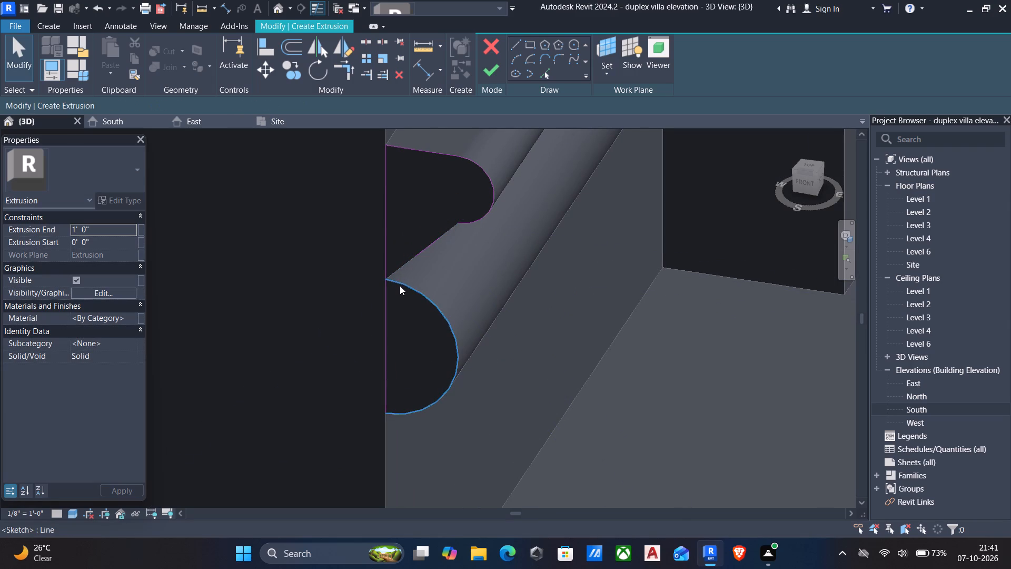
Trim and extend the short diagonal line to meet both half-rounds, and try to finish the extrusion sketch.
type("tr")
left_click(401, 279)
left_click(411, 254)
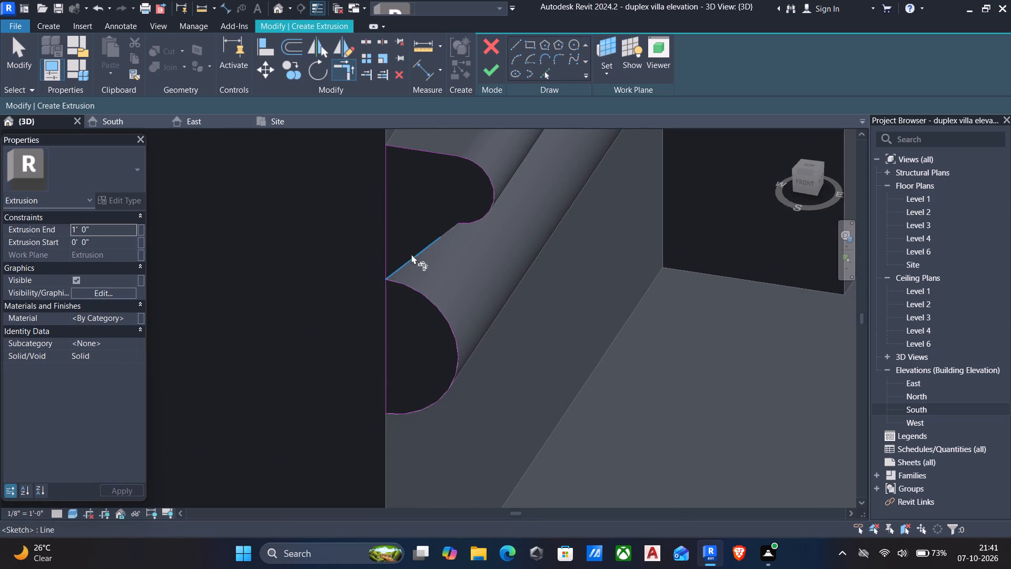
left_click(463, 222)
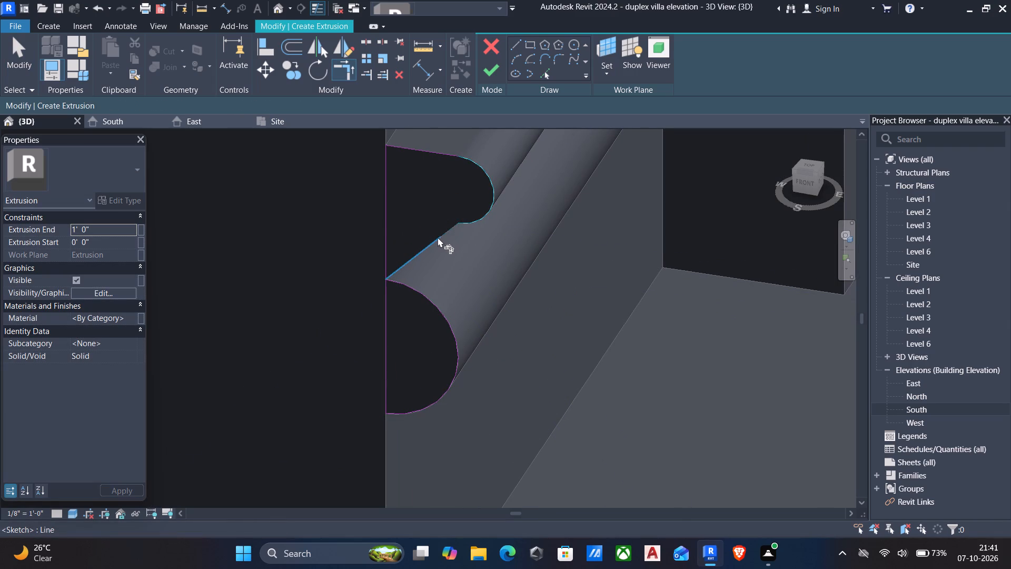
left_click(438, 238)
left_click(481, 76)
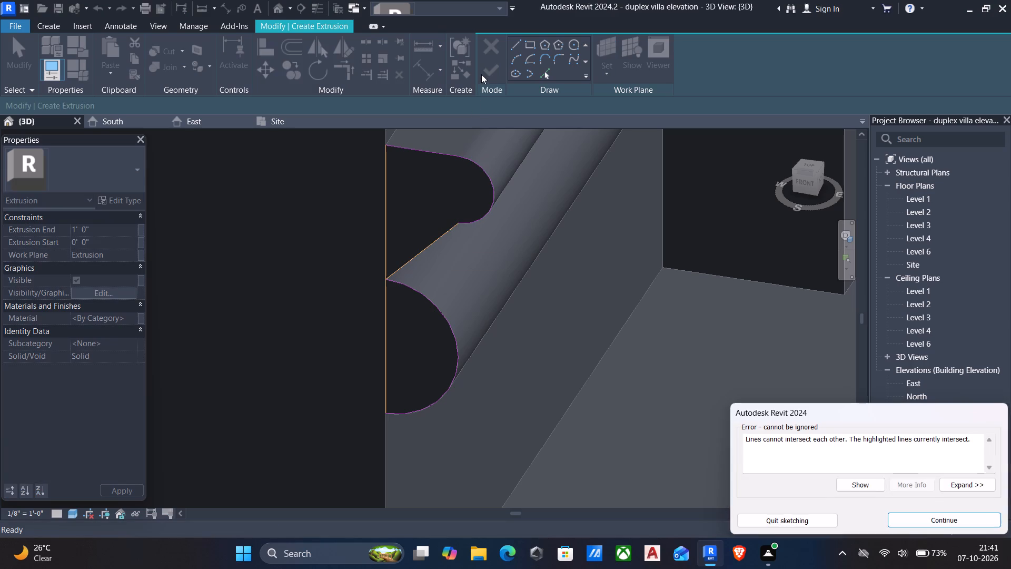
scroll(525, 259, "down", 3)
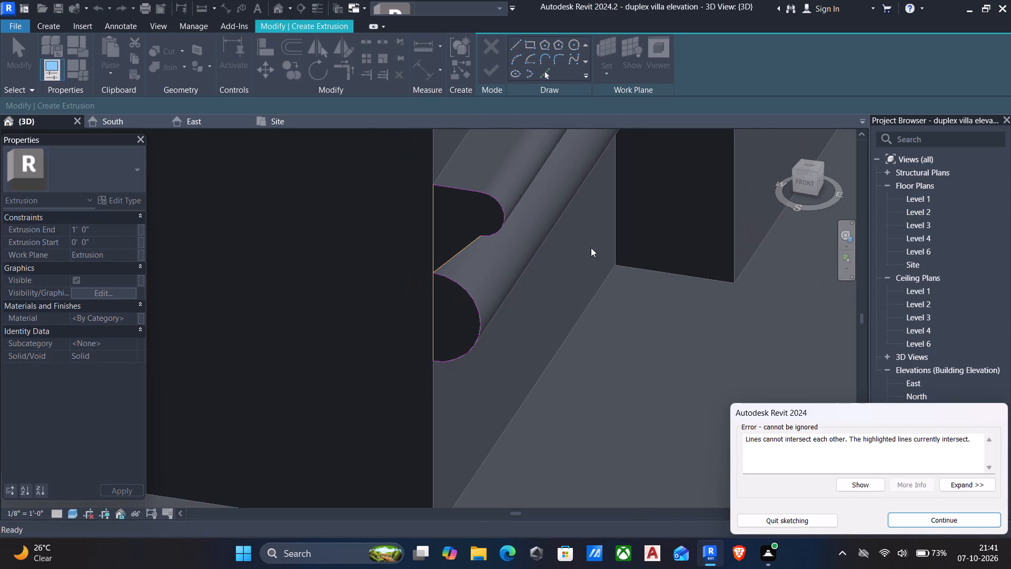
left_click(892, 514)
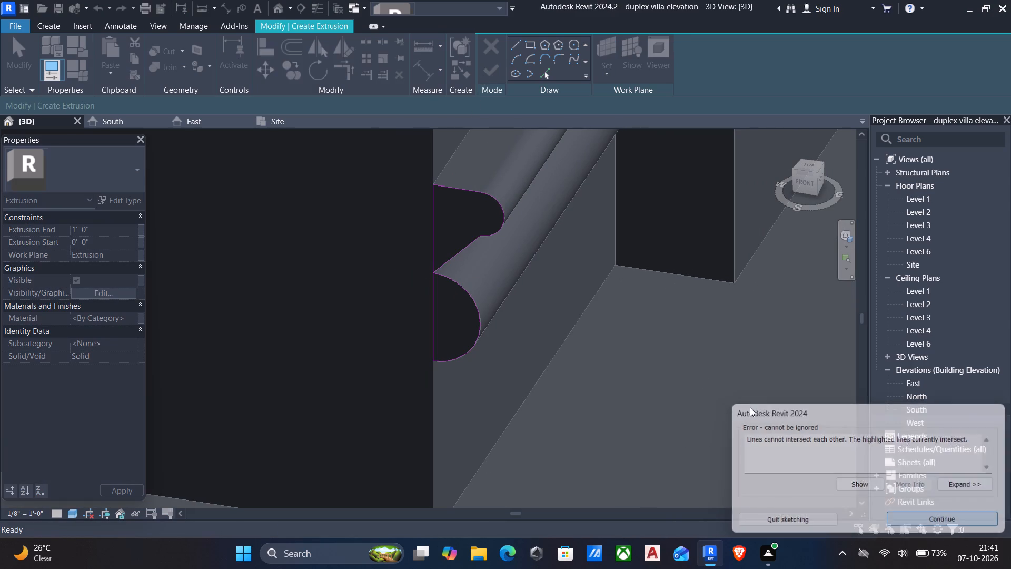
Trim the vertical line into corners with the profile's top line and with the lower half-round.
key("t")
key("r")
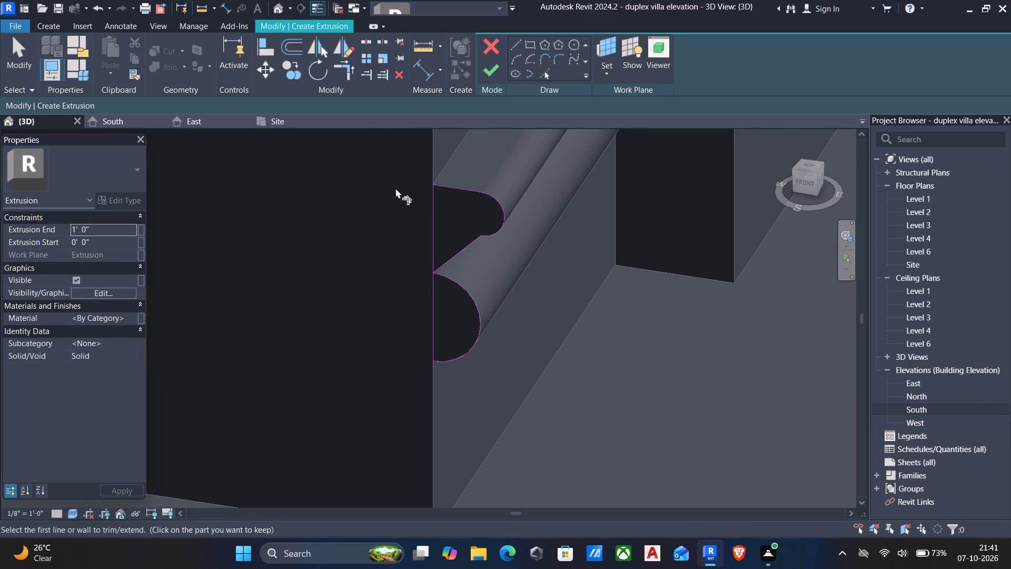
left_click(459, 184)
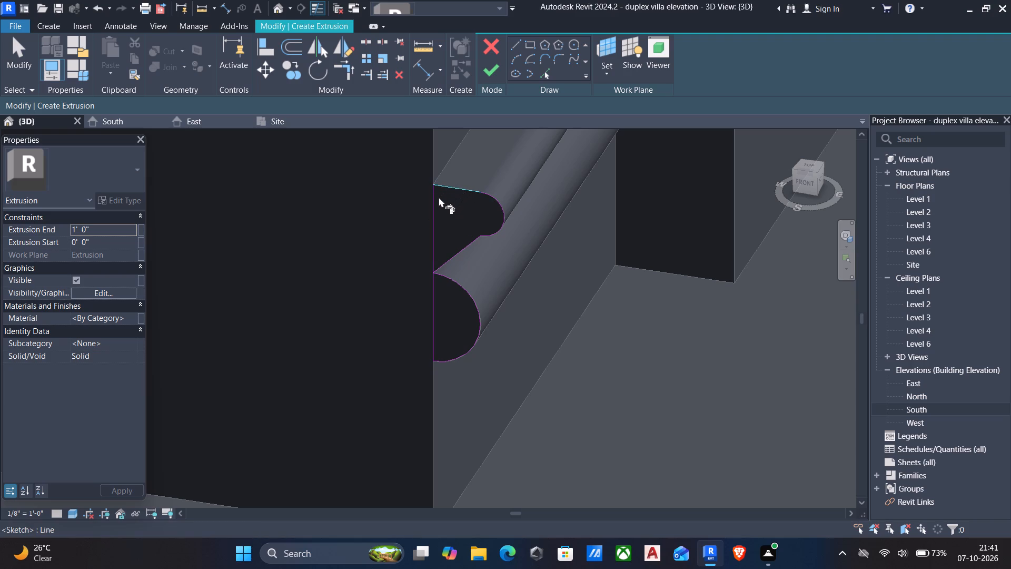
left_click(434, 201)
left_click(453, 359)
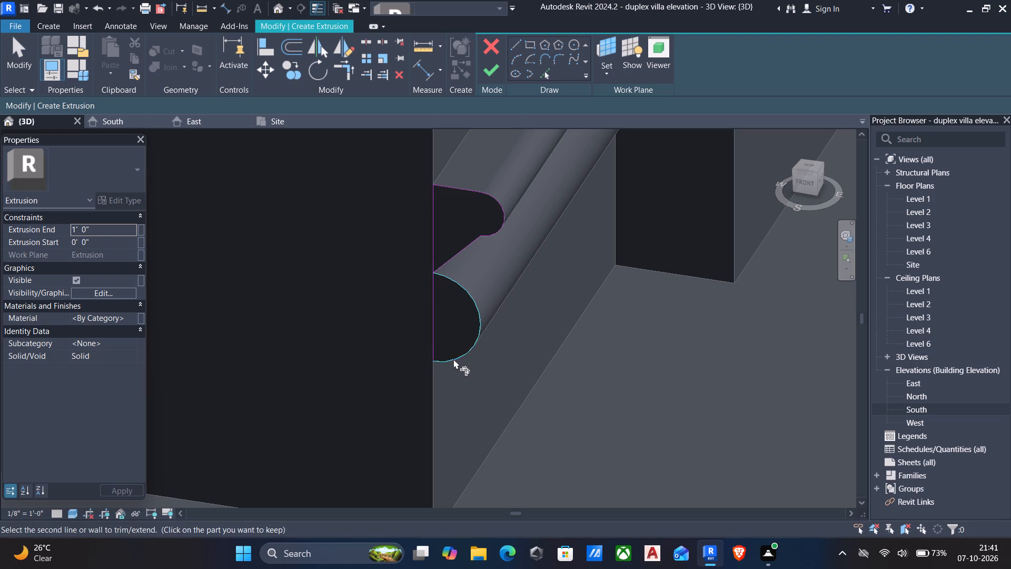
left_click(435, 349)
scroll(436, 277, "up", 6)
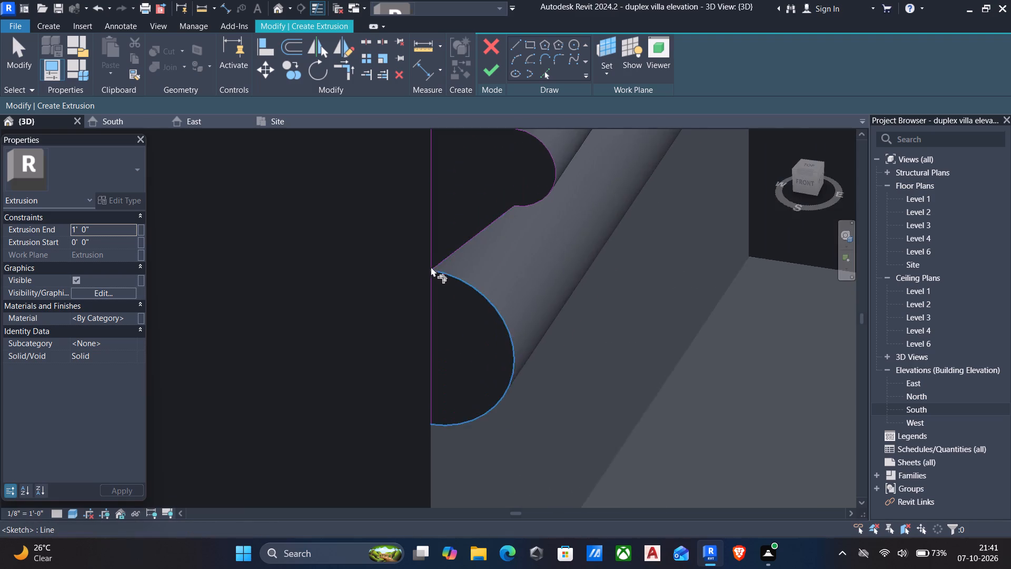
scroll(431, 267, "up", 3)
scroll(373, 268, "up", 5)
key("Escape")
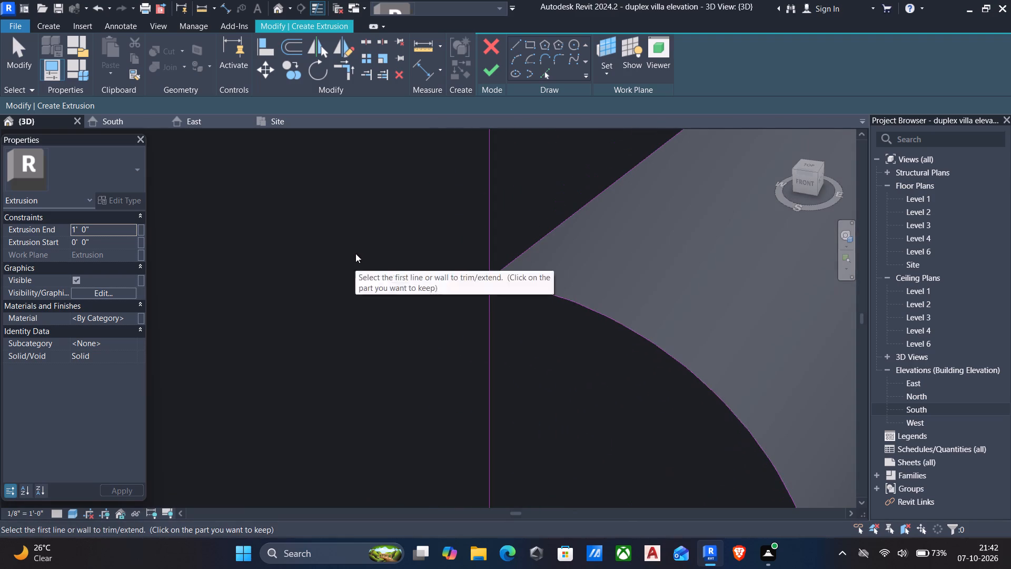
Nudge the profile's vertical line two increments into the pier, and finish the extrusion sketch.
scroll(355, 252, "down", 4)
left_click(434, 299)
key("Left")
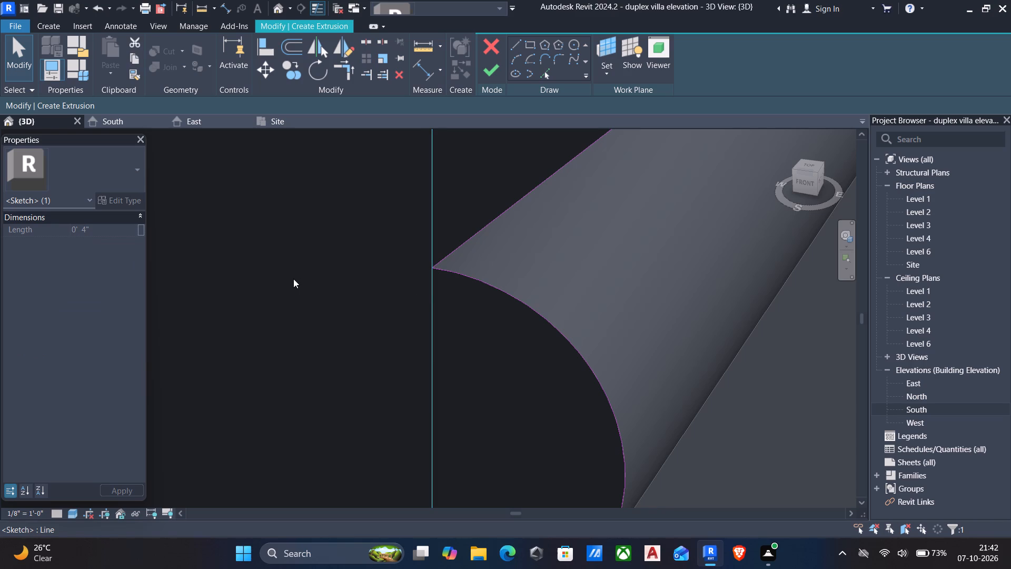
key("Left")
left_click(487, 61)
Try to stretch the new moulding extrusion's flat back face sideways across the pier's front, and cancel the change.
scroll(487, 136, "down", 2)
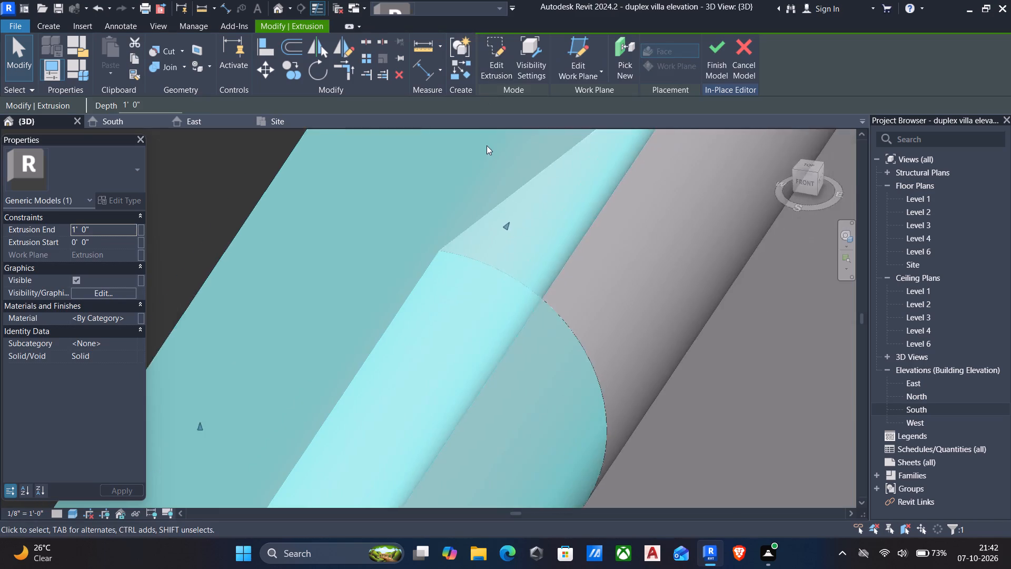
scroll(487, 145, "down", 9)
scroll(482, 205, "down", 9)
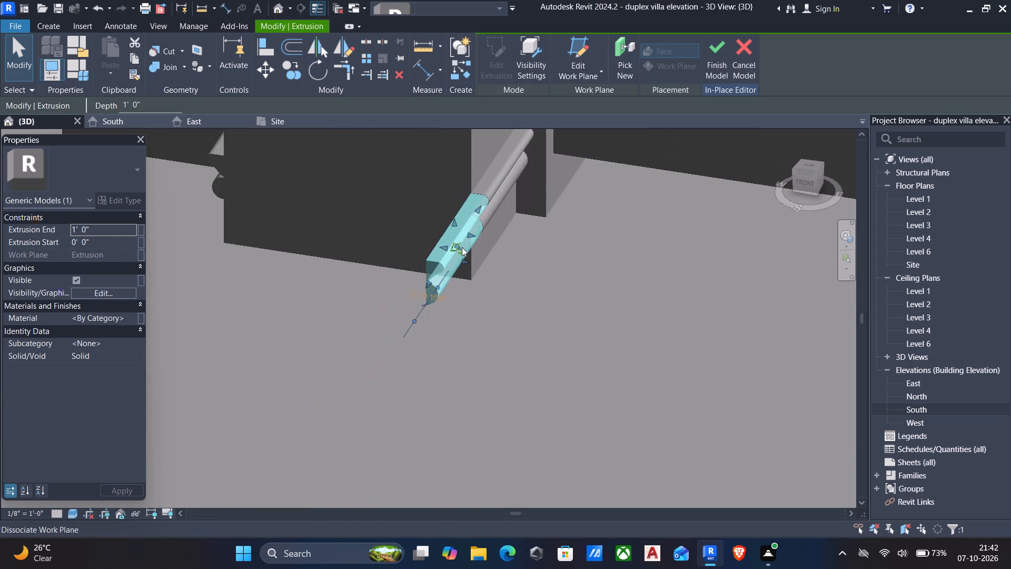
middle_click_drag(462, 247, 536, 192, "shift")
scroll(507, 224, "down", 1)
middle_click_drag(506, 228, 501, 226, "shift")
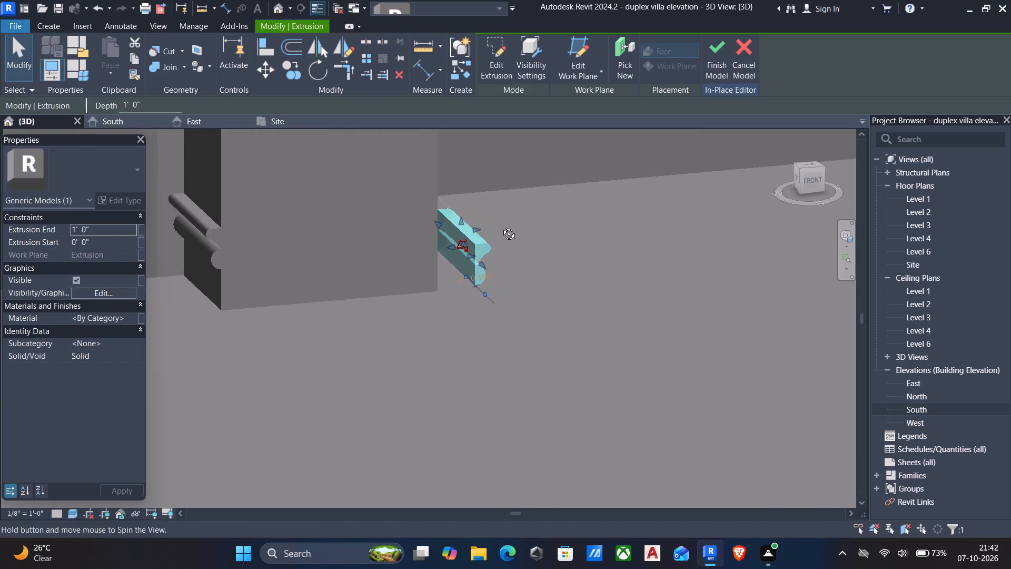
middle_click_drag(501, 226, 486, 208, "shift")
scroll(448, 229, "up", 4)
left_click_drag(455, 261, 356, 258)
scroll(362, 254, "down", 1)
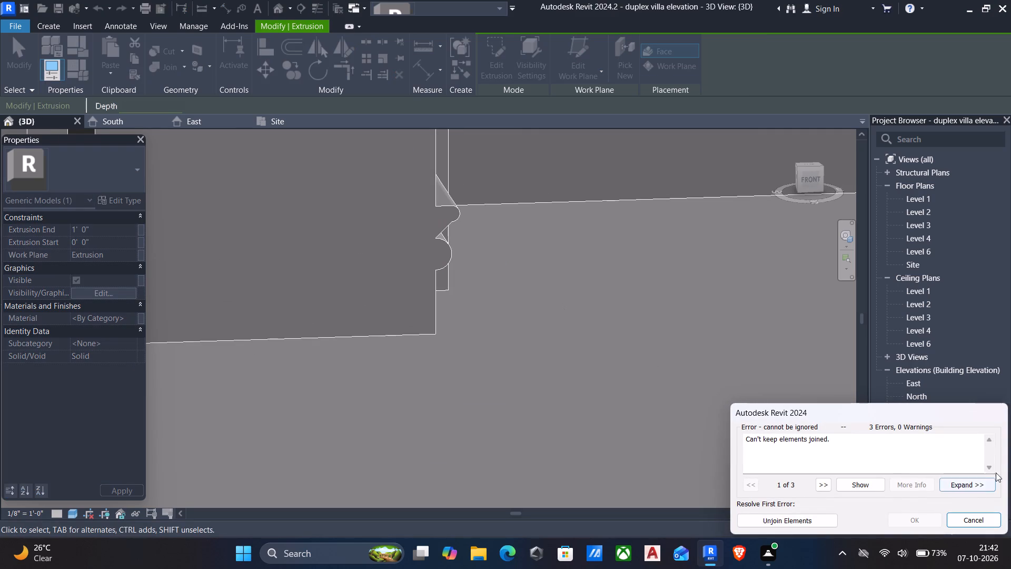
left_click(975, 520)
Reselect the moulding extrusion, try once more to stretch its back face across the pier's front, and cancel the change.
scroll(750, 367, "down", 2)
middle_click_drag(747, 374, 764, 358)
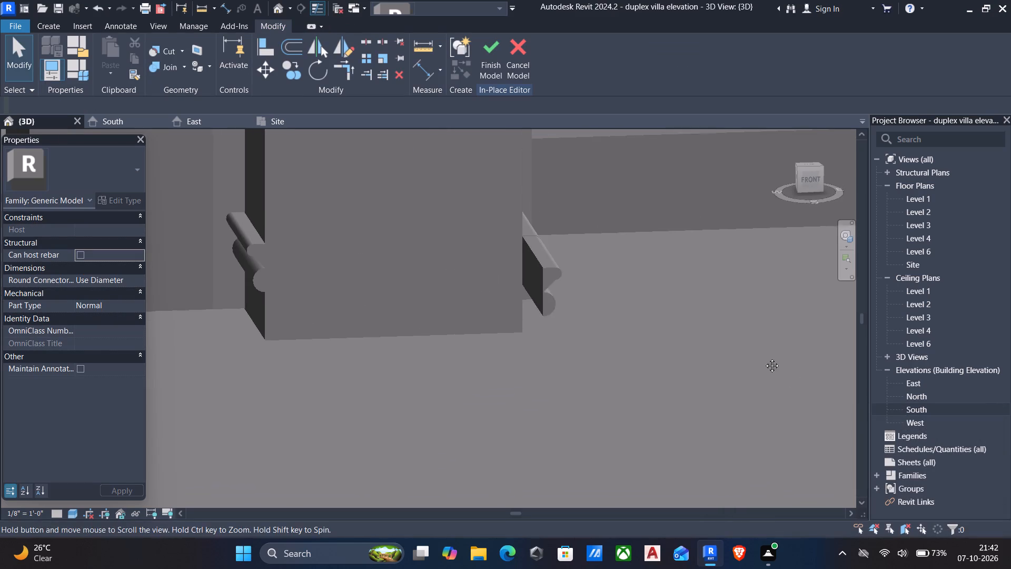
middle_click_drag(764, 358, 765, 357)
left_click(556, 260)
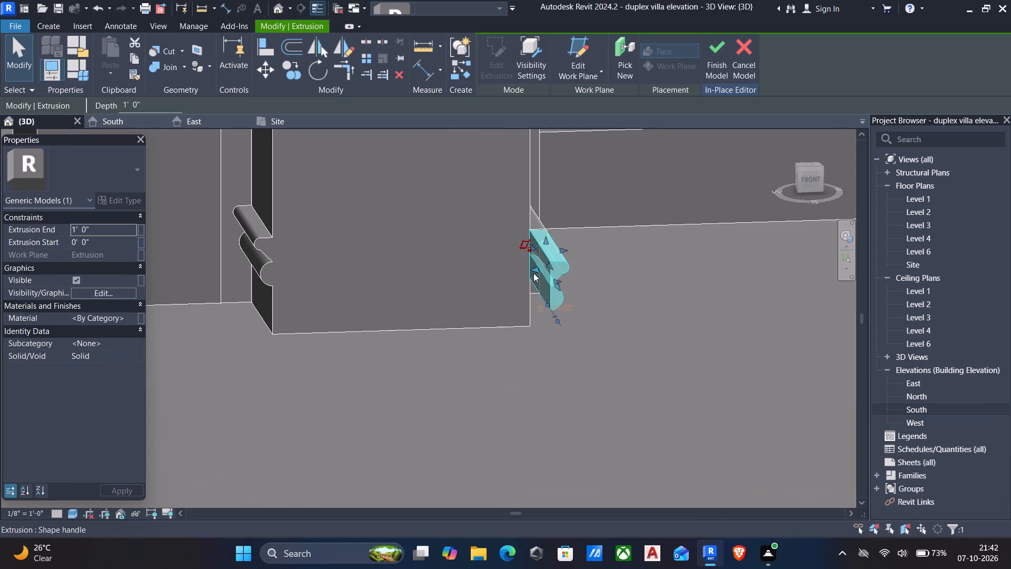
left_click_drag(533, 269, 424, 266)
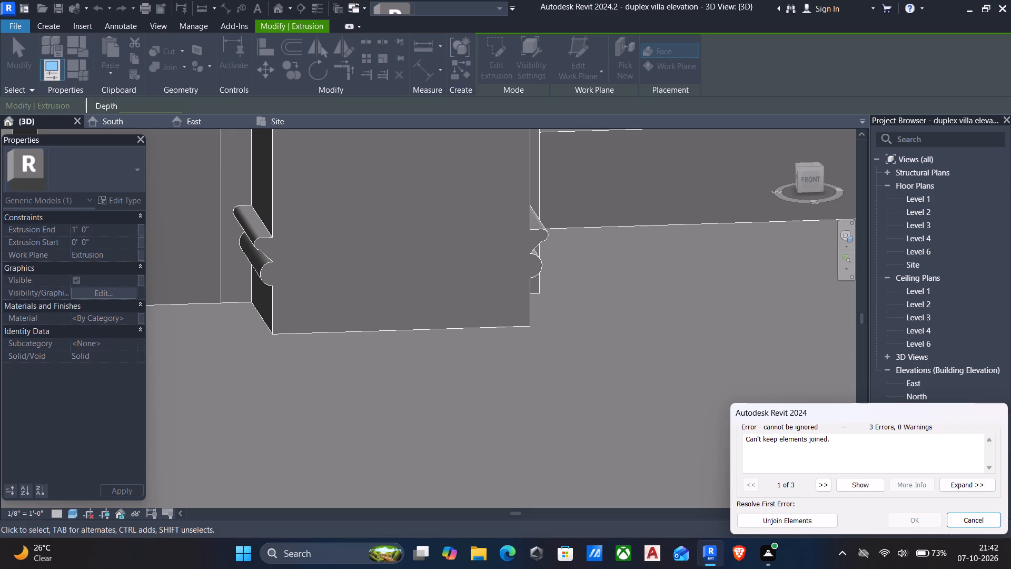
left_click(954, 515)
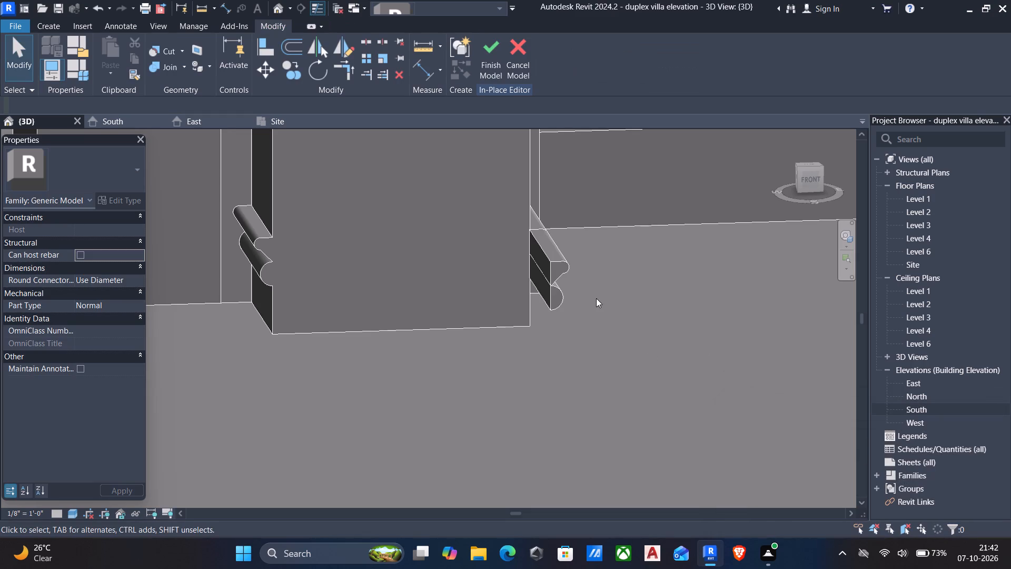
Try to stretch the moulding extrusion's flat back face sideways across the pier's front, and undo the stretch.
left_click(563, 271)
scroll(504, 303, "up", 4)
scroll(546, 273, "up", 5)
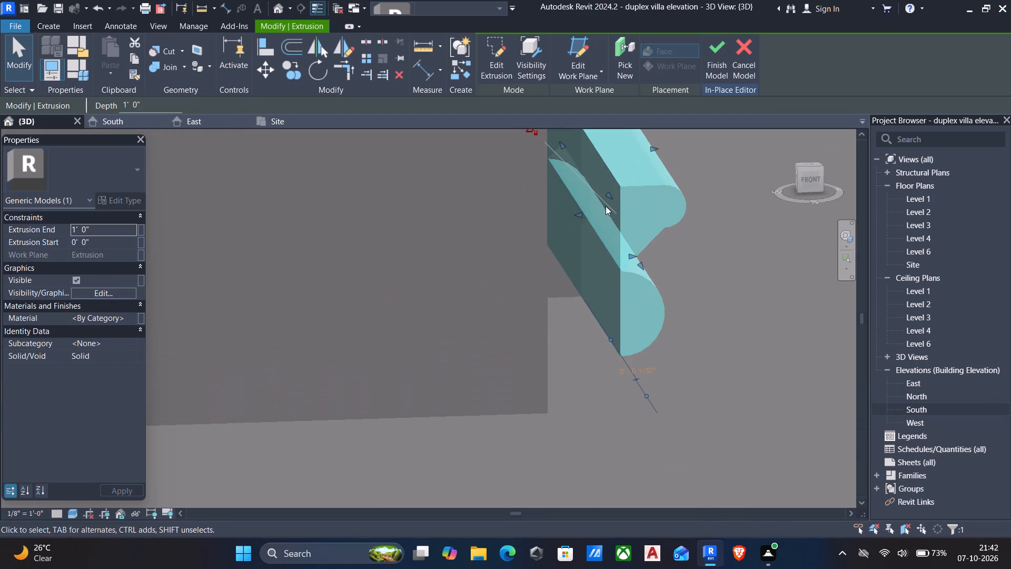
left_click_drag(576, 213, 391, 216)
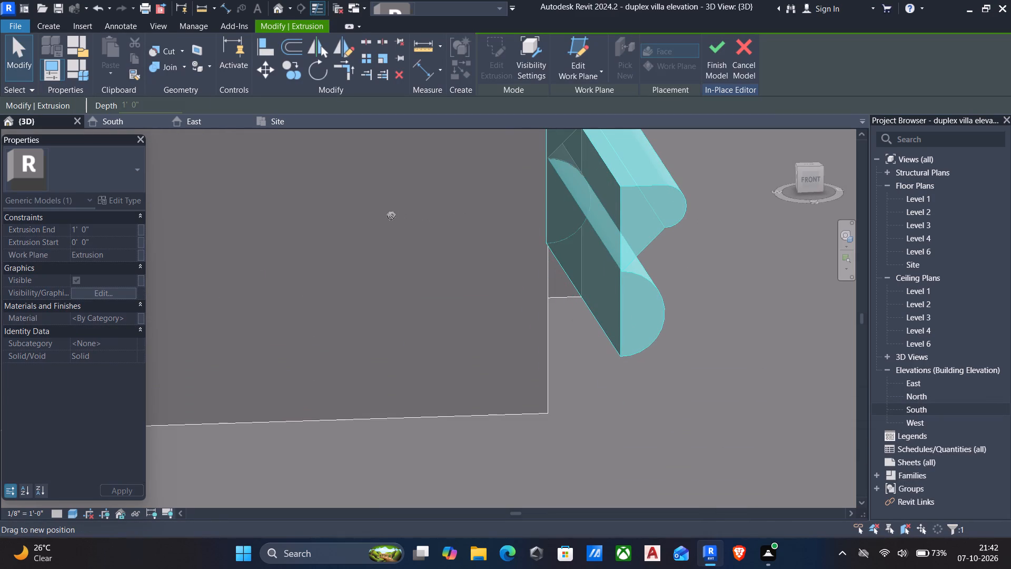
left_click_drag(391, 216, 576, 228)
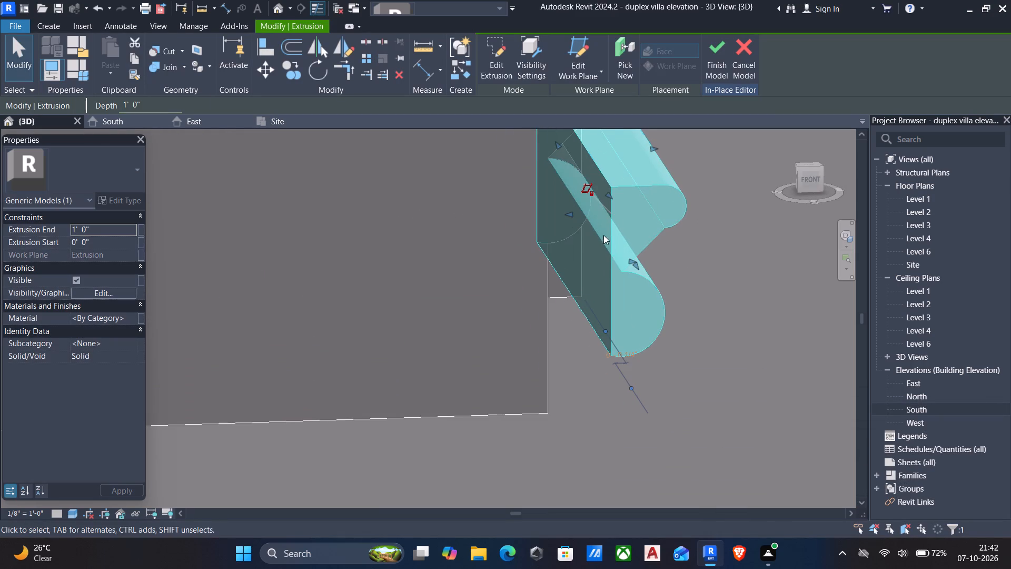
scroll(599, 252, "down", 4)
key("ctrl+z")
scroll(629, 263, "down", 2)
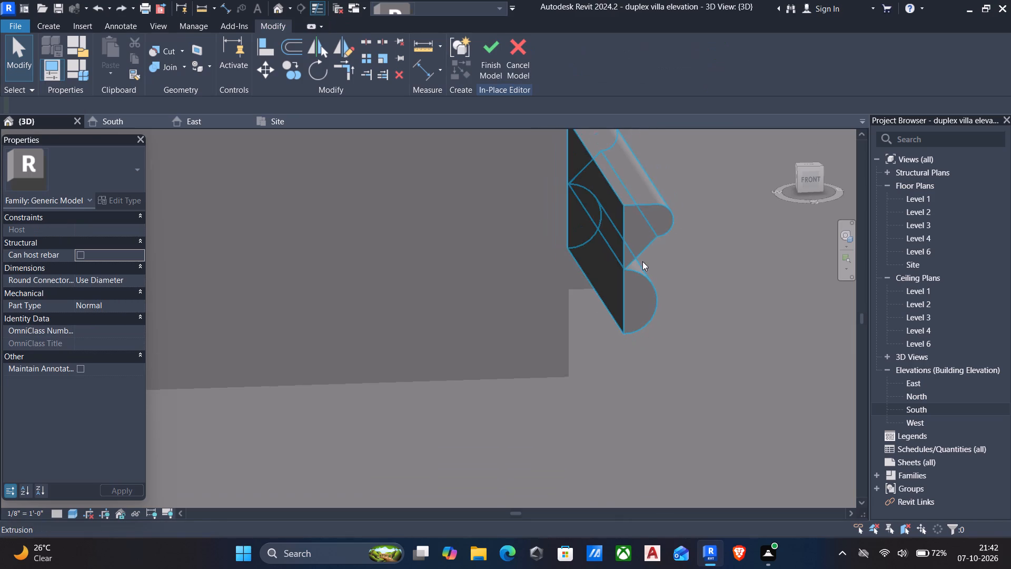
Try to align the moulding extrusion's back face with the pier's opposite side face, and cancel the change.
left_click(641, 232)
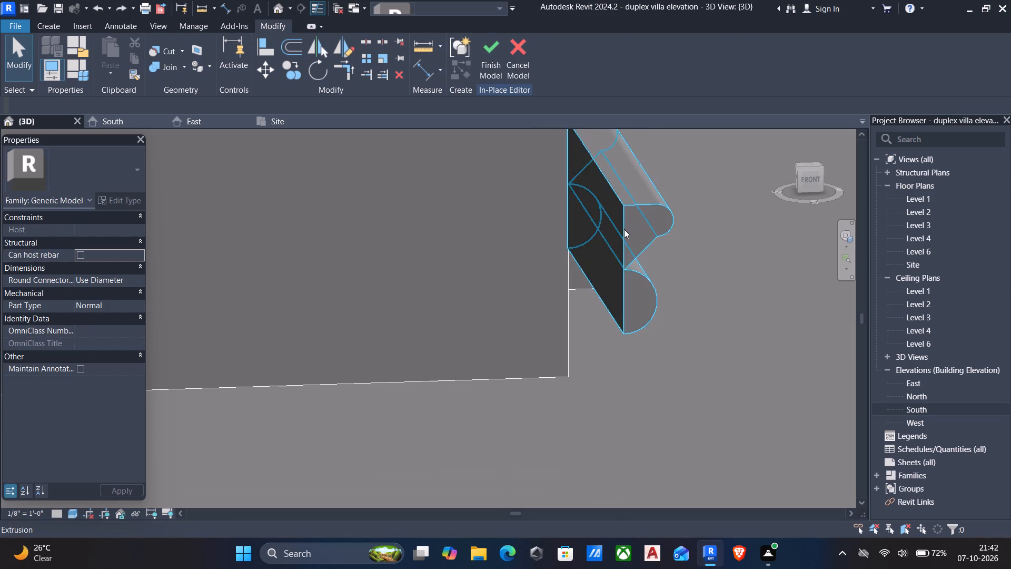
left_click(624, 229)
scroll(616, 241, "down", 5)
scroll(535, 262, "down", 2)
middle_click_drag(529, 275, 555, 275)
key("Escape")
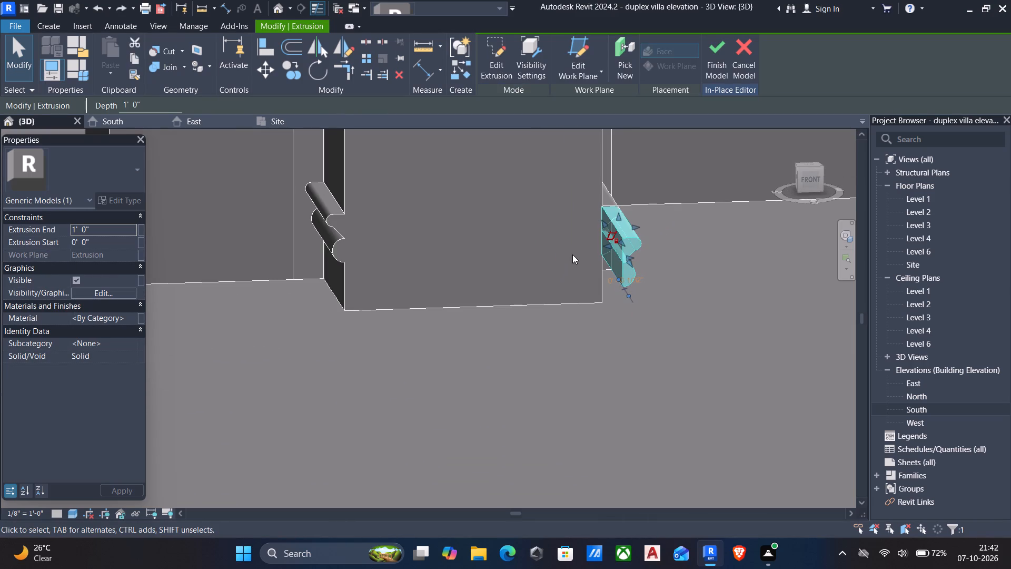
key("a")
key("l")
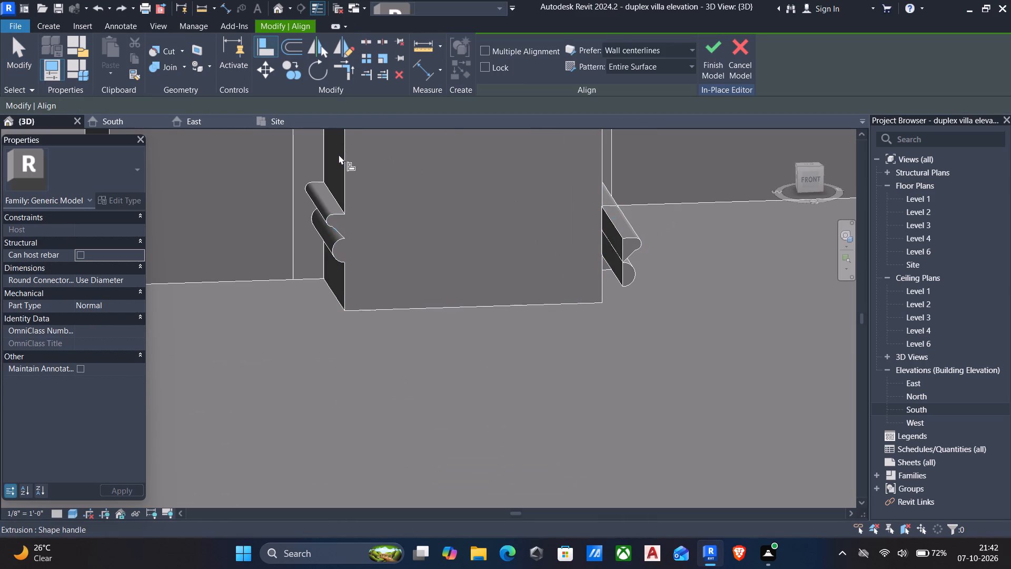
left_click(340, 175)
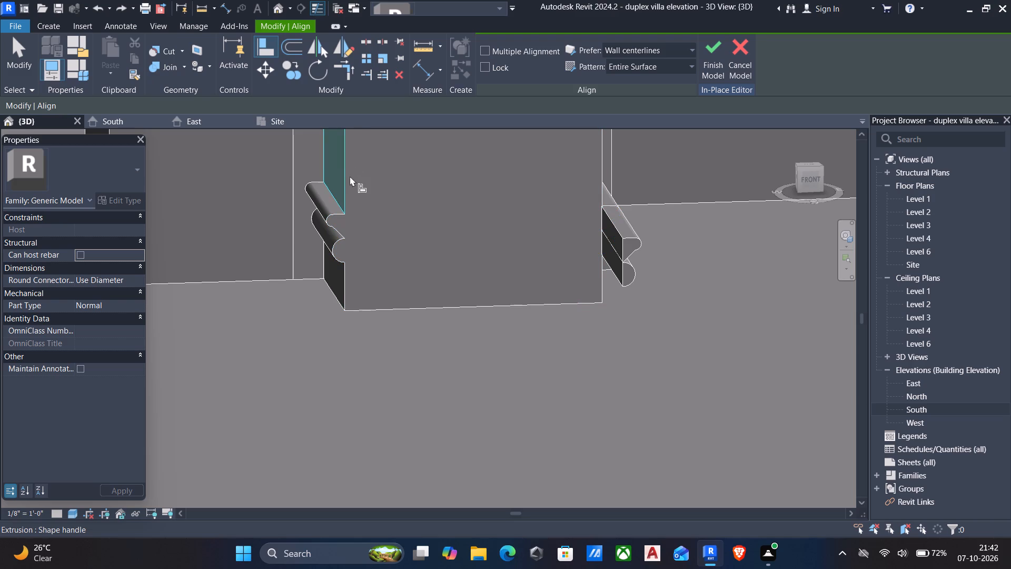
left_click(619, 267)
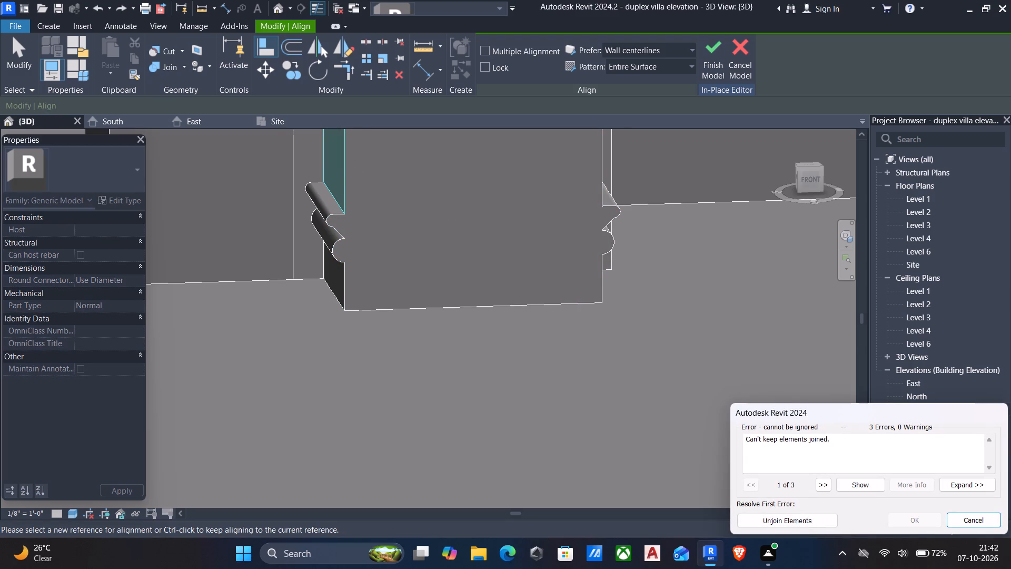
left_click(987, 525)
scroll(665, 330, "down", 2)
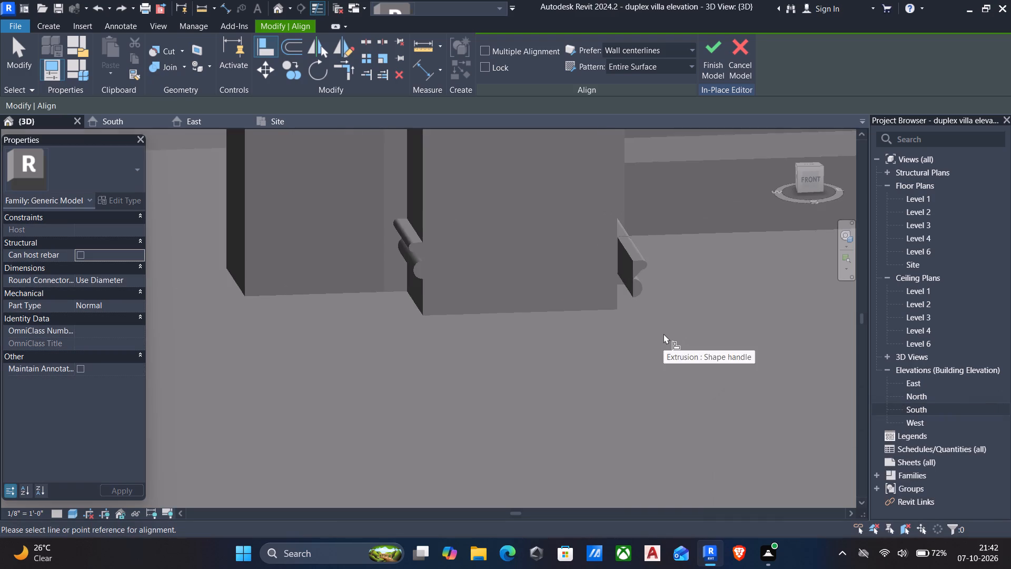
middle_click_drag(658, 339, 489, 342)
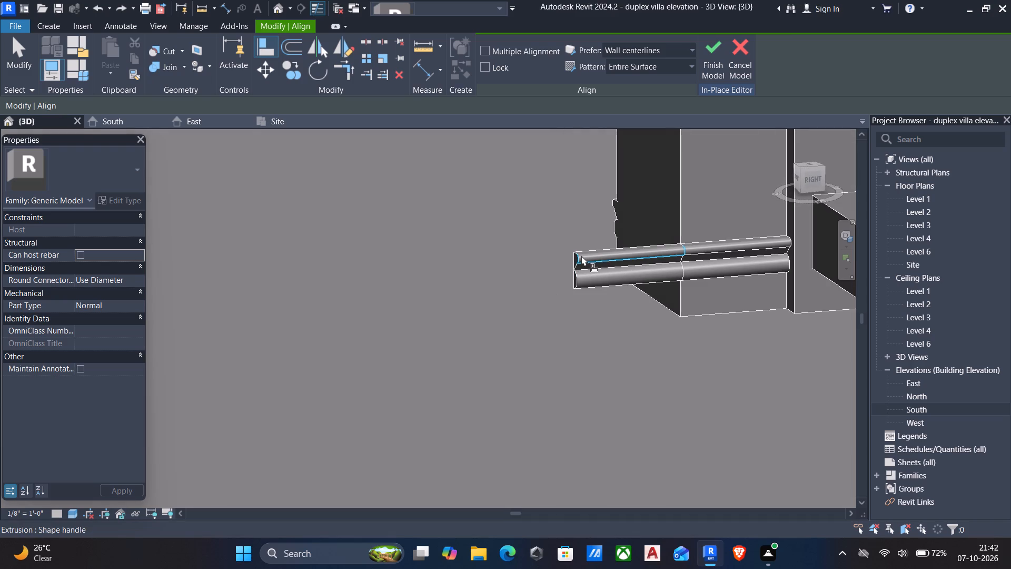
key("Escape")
Shorten the moulding extrusion by pulling its projecting end back towards the pier's front, to a depth of about 3 1/2 inches.
left_click(571, 254)
left_click_drag(570, 271, 582, 272)
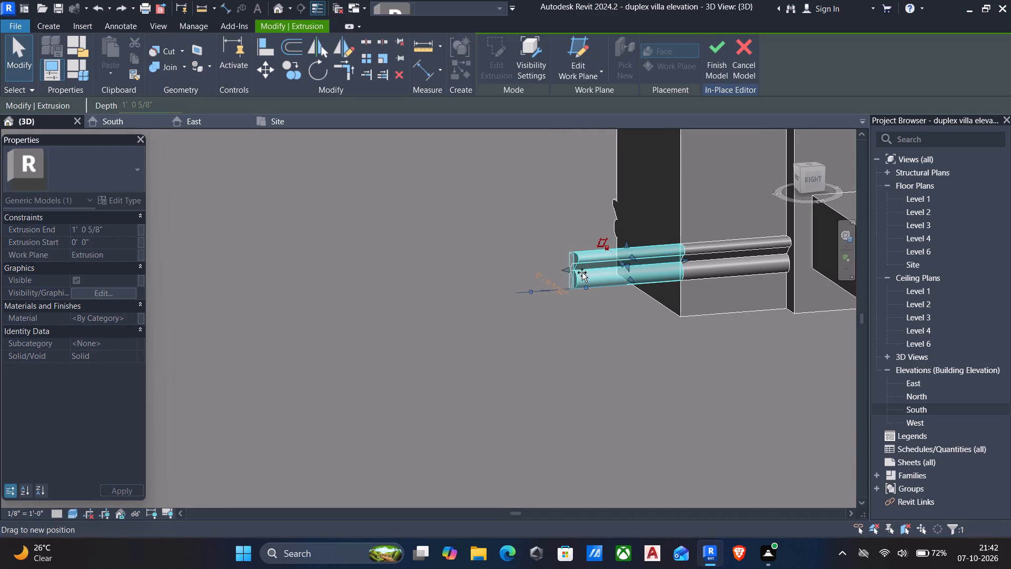
left_click_drag(582, 272, 652, 280)
scroll(606, 273, "down", 3)
middle_click_drag(606, 285, 695, 308)
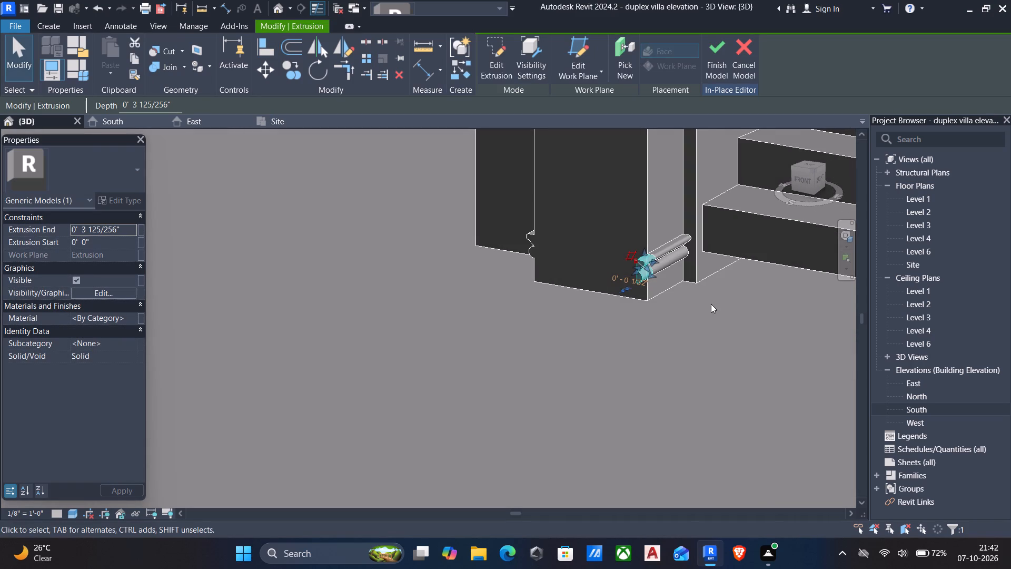
Nudge the shortened moulding extrusion four increments sideways along the pier's front, inward from its corner.
key("Left")
key("Left")
key("Left")
key("Left")
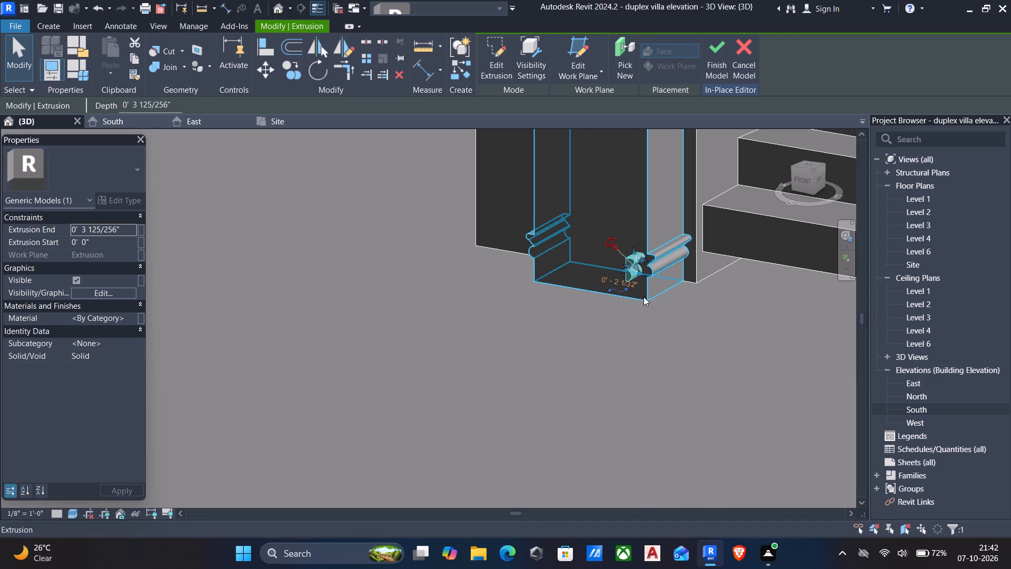
scroll(643, 296, "up", 3)
scroll(632, 307, "down", 2)
middle_click_drag(632, 313, 665, 303)
scroll(665, 303, "up", 2)
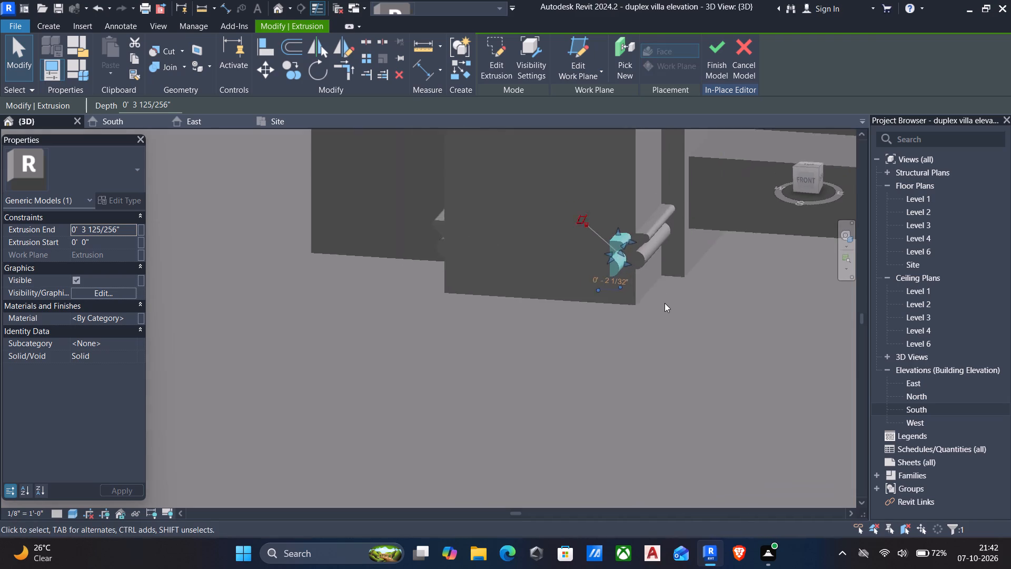
scroll(665, 303, "up", 2)
key("Escape")
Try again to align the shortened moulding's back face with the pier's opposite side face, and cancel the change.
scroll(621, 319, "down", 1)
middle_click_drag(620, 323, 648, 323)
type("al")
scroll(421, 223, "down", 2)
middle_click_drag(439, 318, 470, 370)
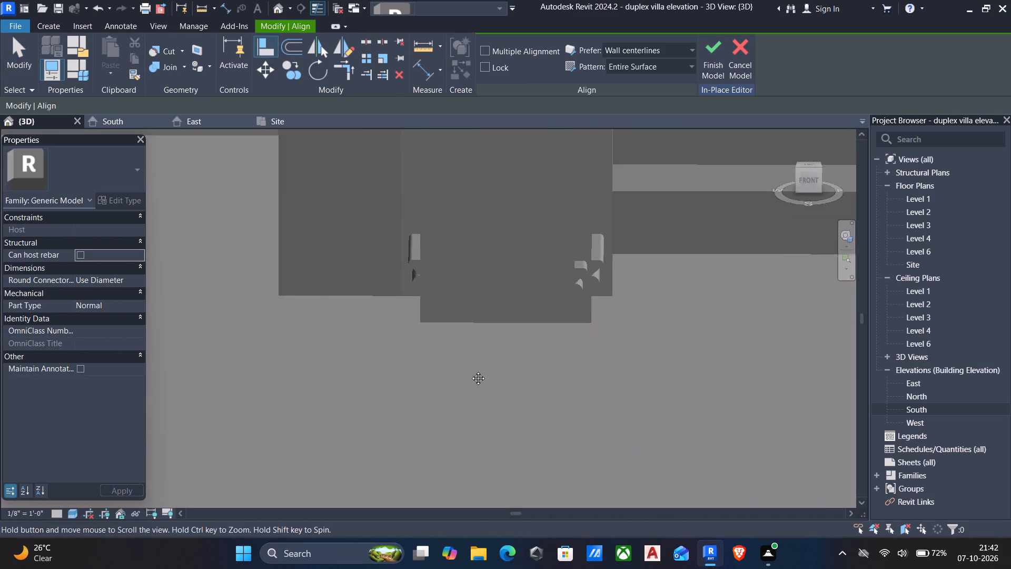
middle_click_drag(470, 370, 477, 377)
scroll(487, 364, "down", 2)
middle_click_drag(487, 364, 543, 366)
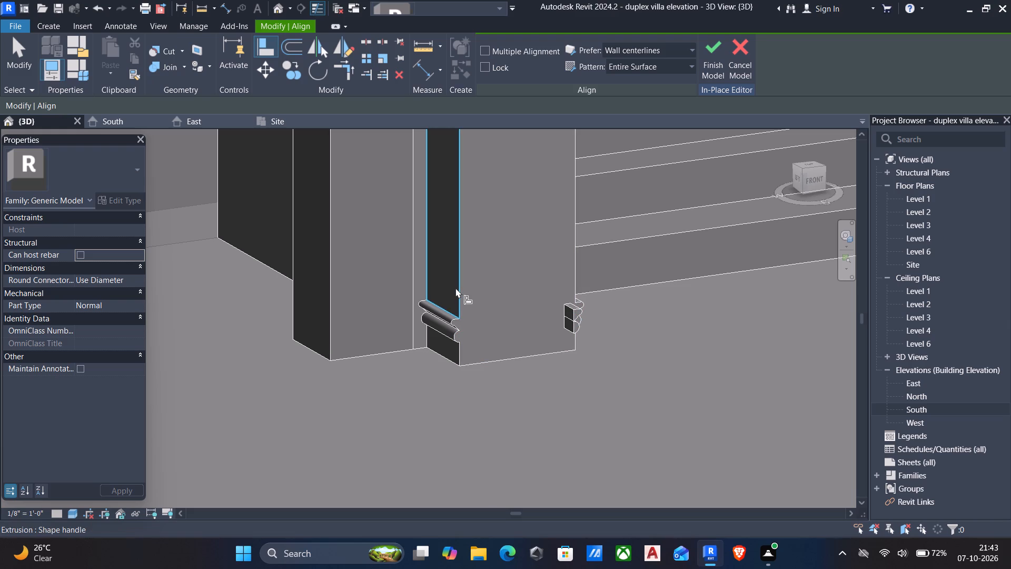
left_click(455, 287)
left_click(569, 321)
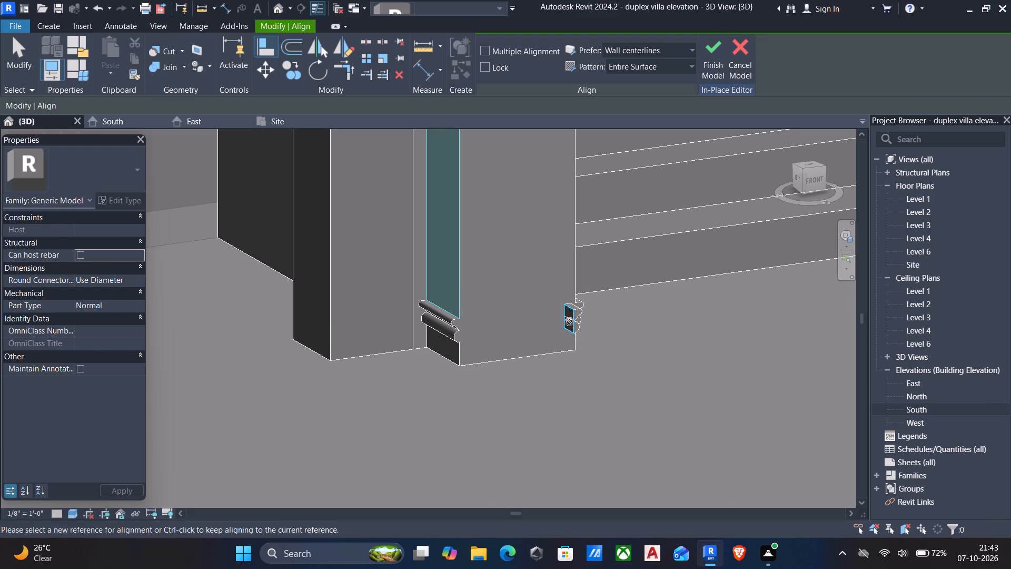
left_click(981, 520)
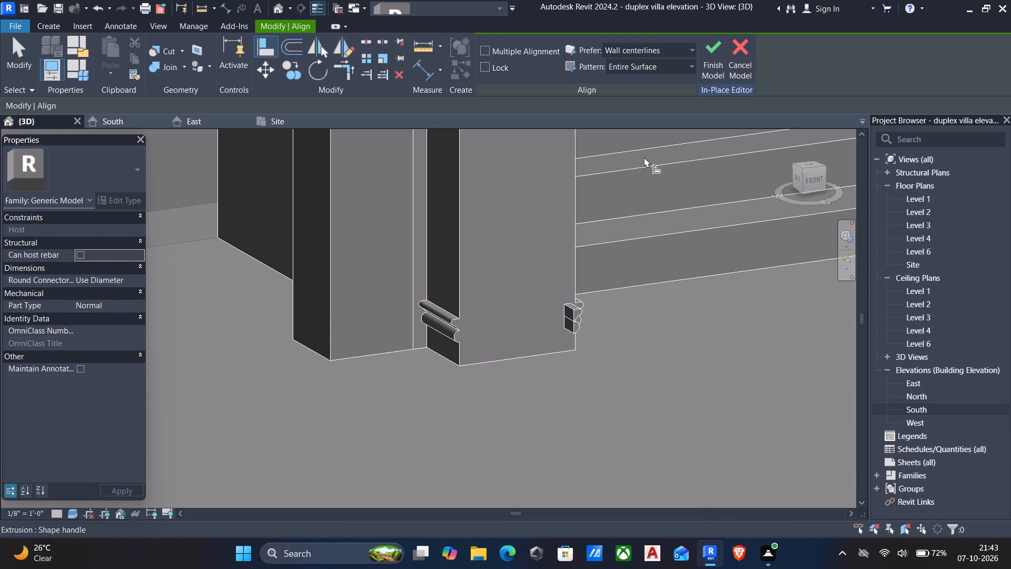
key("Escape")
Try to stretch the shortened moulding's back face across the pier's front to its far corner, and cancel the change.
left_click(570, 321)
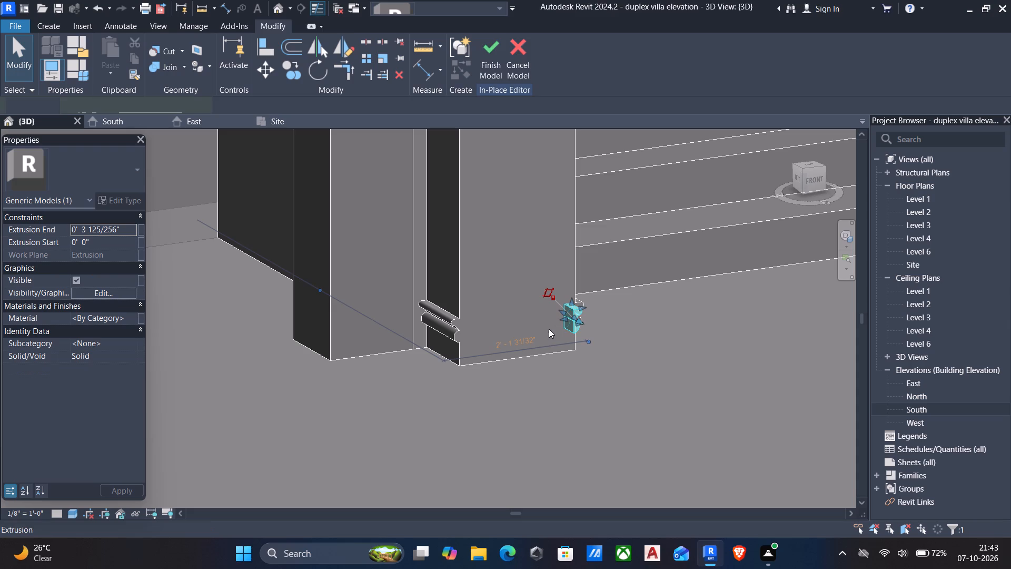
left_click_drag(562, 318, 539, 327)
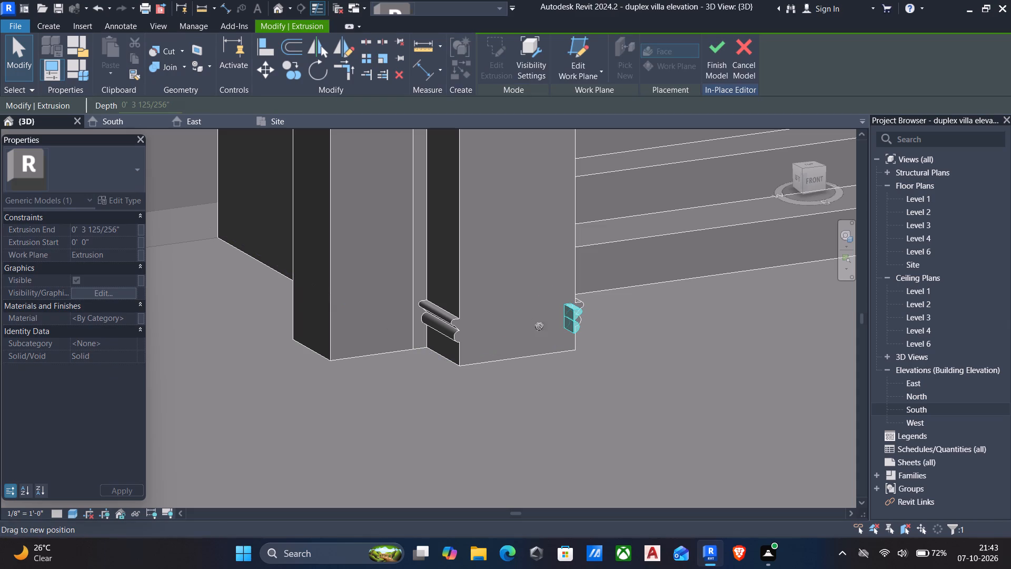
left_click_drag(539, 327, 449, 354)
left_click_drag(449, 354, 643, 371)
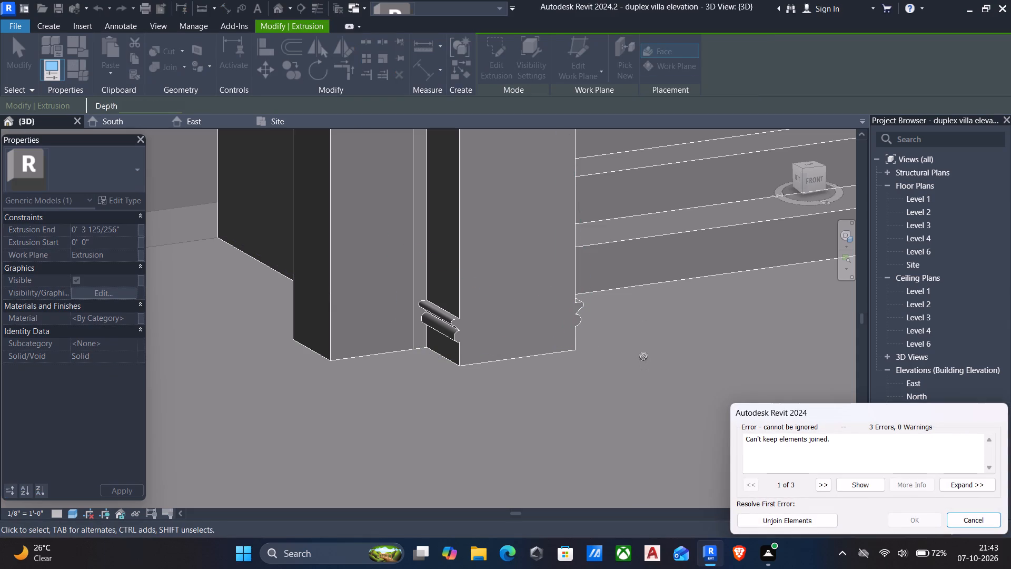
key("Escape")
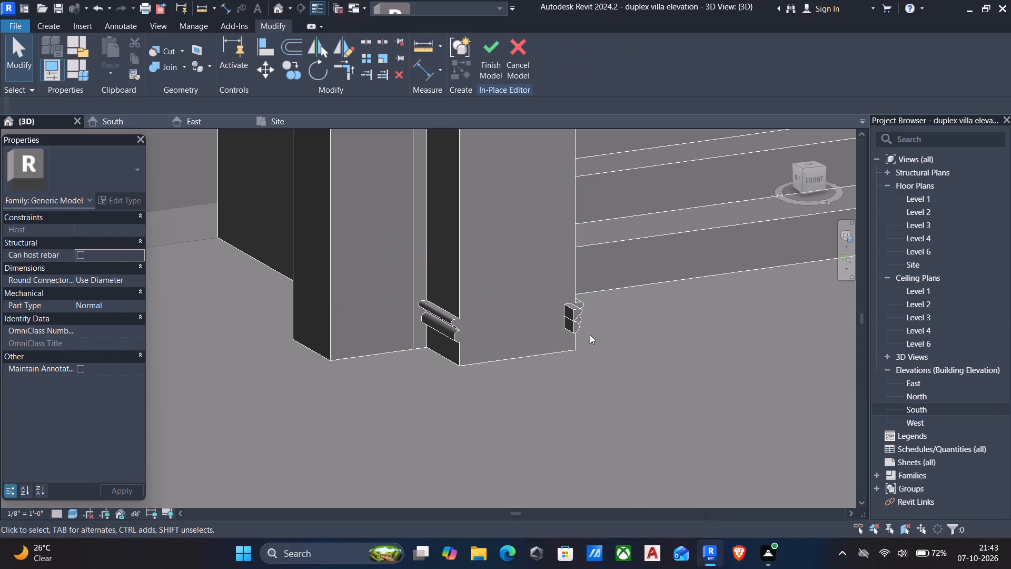
Stretch the shortened moulding's flat back face a small distance across the pier's front.
left_click(567, 318)
scroll(570, 321, "up", 7)
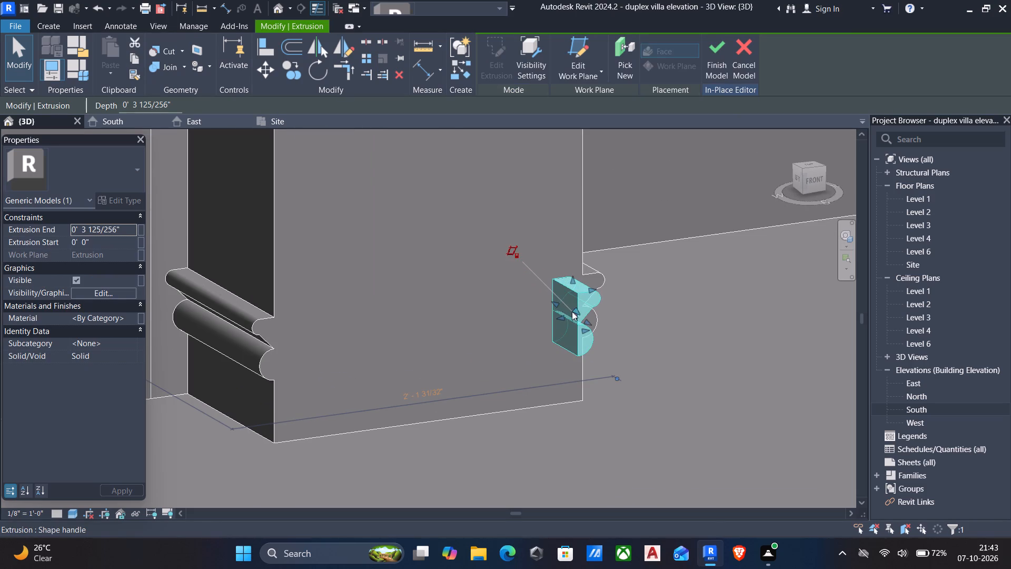
left_click_drag(563, 315, 549, 321)
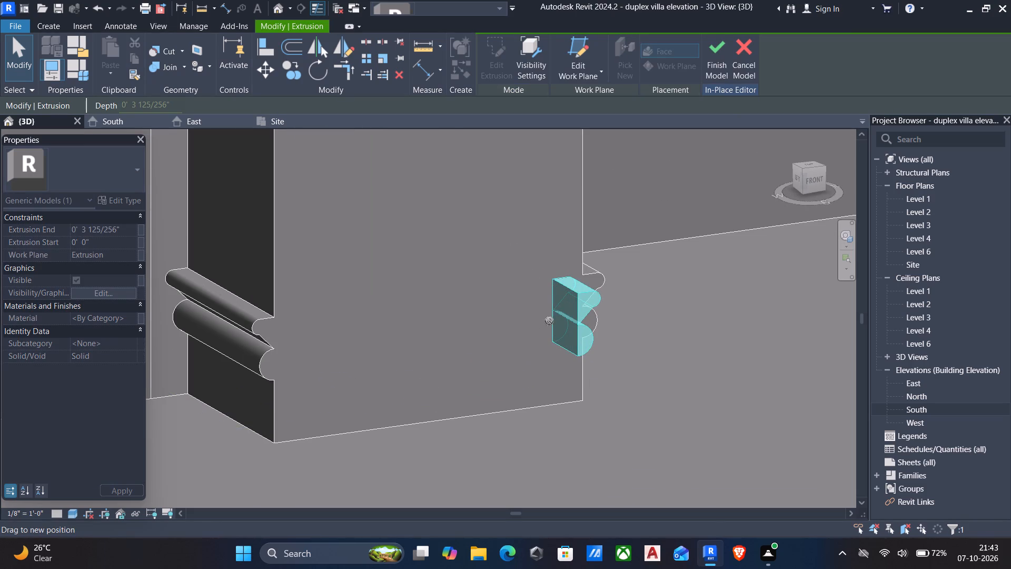
left_click_drag(549, 321, 554, 320)
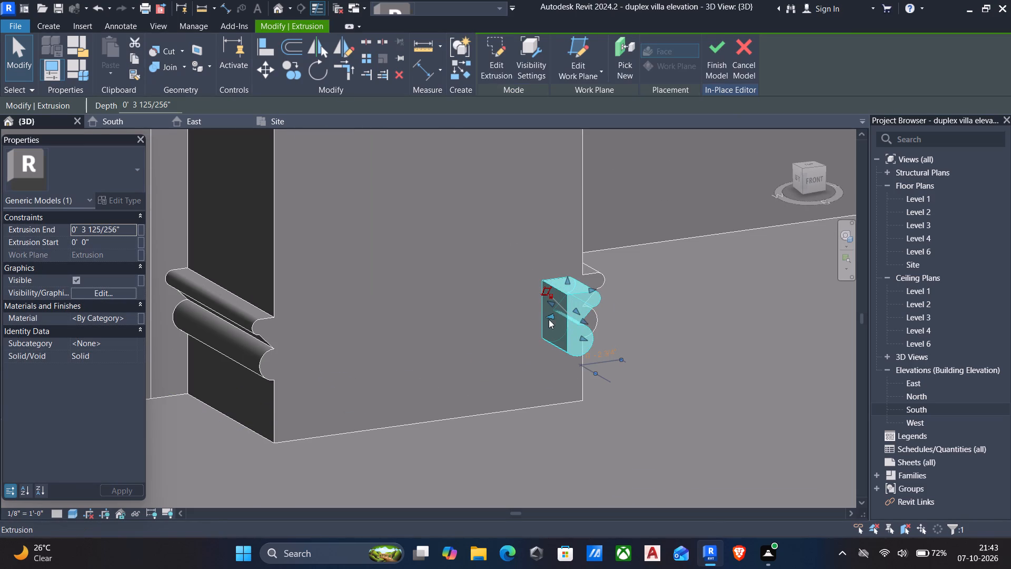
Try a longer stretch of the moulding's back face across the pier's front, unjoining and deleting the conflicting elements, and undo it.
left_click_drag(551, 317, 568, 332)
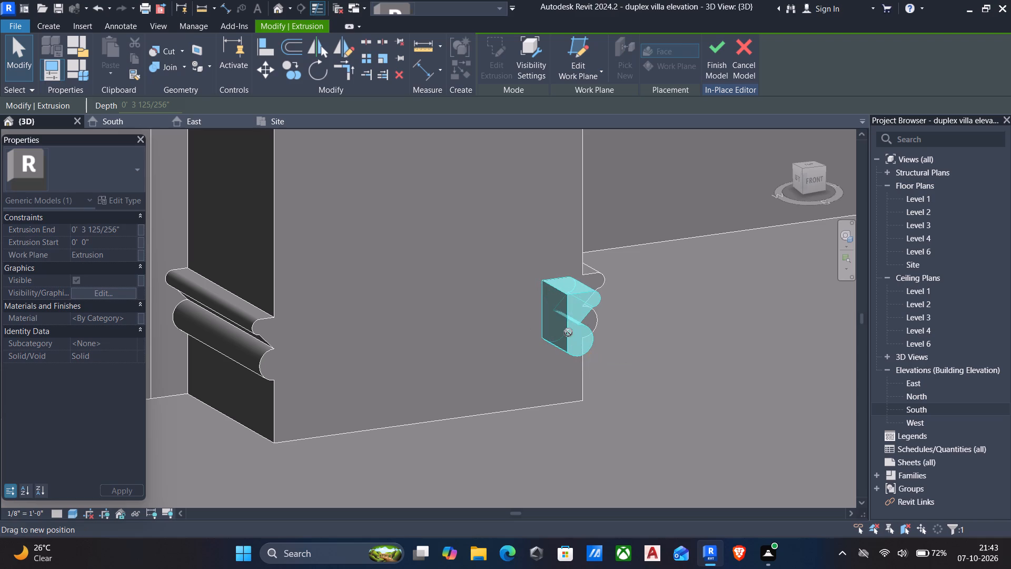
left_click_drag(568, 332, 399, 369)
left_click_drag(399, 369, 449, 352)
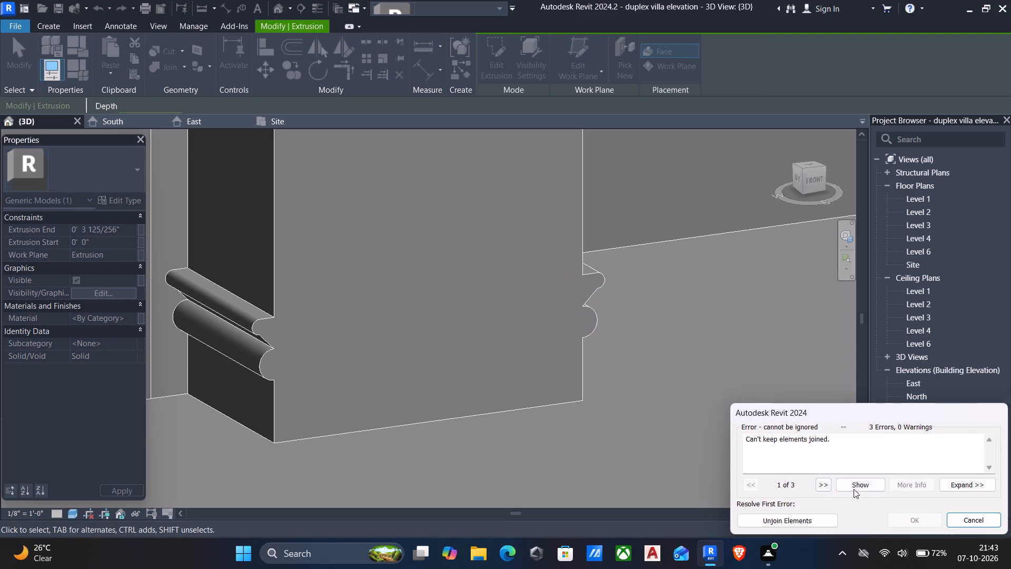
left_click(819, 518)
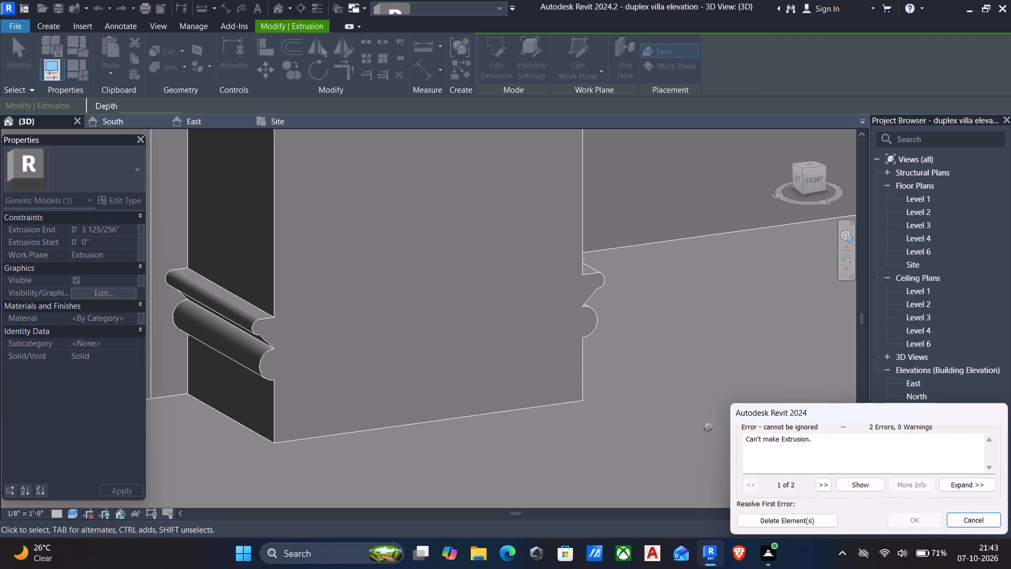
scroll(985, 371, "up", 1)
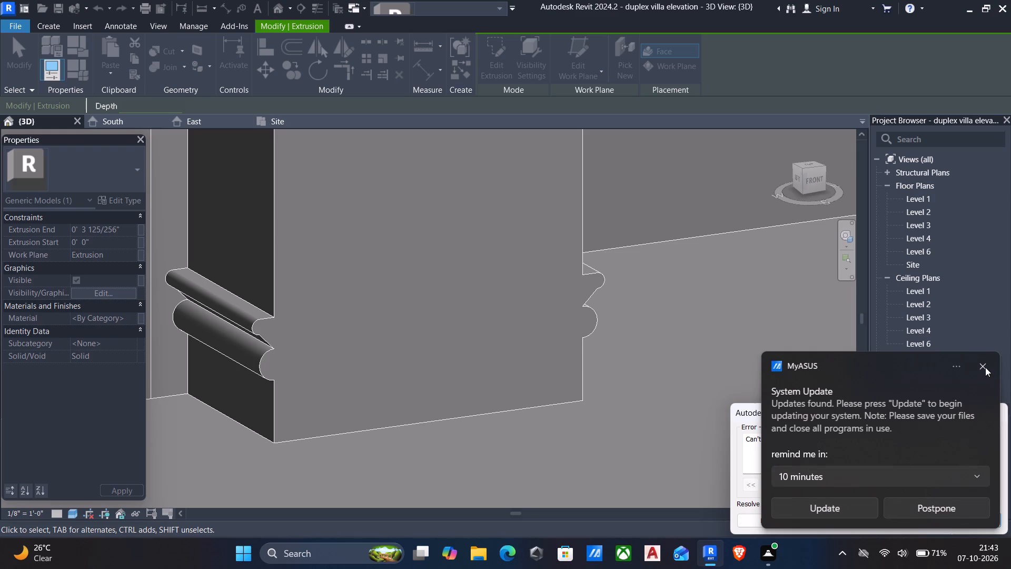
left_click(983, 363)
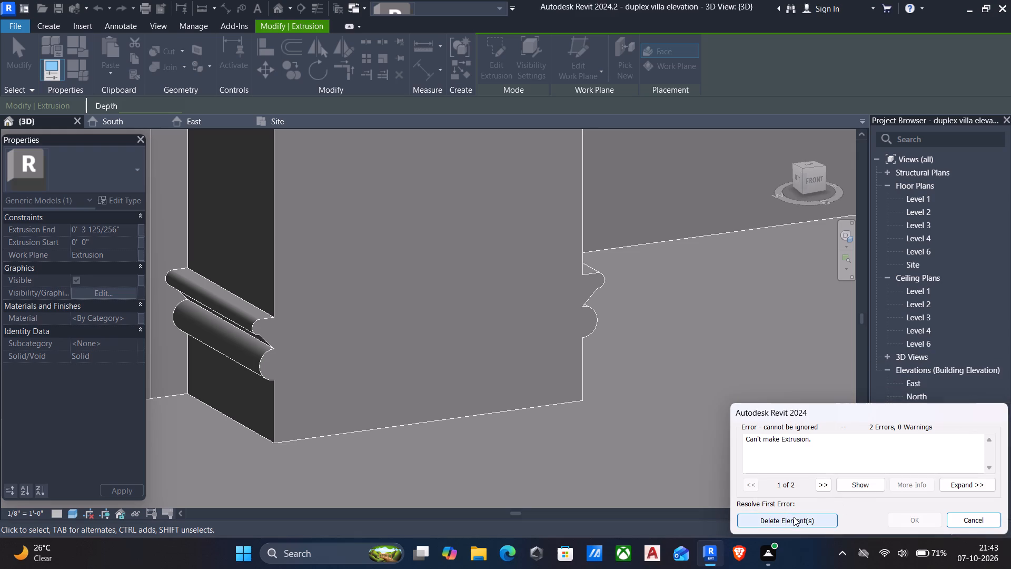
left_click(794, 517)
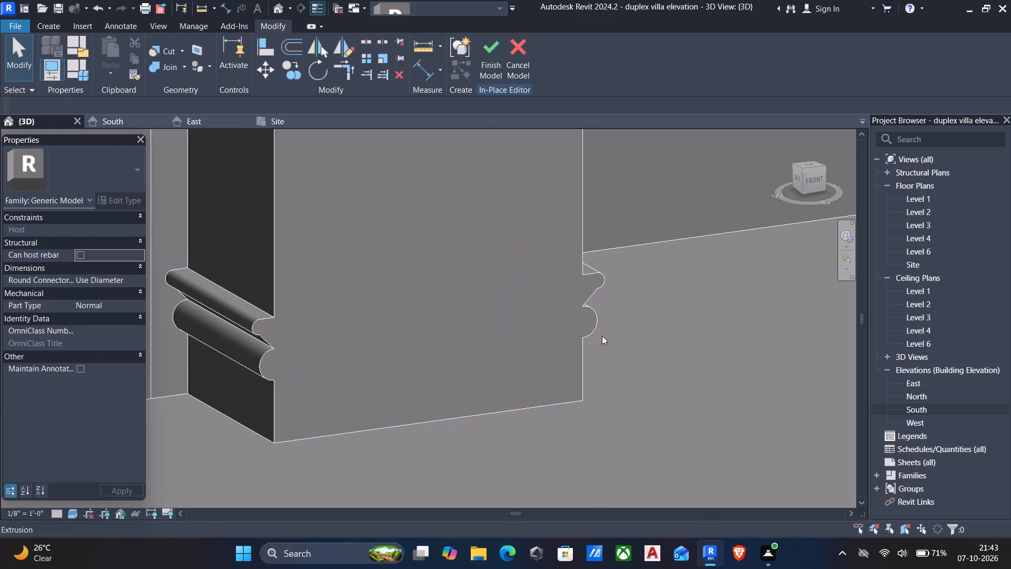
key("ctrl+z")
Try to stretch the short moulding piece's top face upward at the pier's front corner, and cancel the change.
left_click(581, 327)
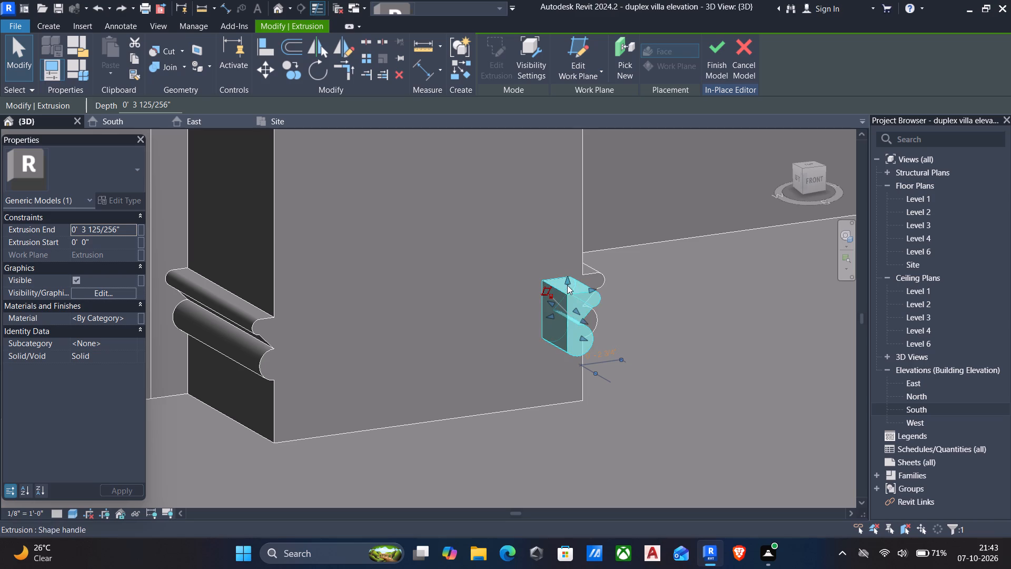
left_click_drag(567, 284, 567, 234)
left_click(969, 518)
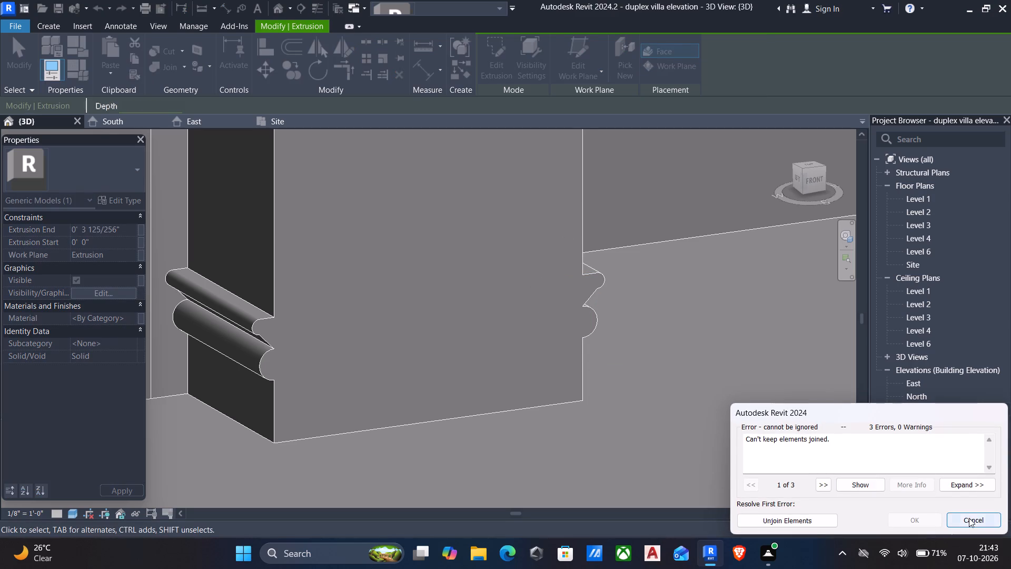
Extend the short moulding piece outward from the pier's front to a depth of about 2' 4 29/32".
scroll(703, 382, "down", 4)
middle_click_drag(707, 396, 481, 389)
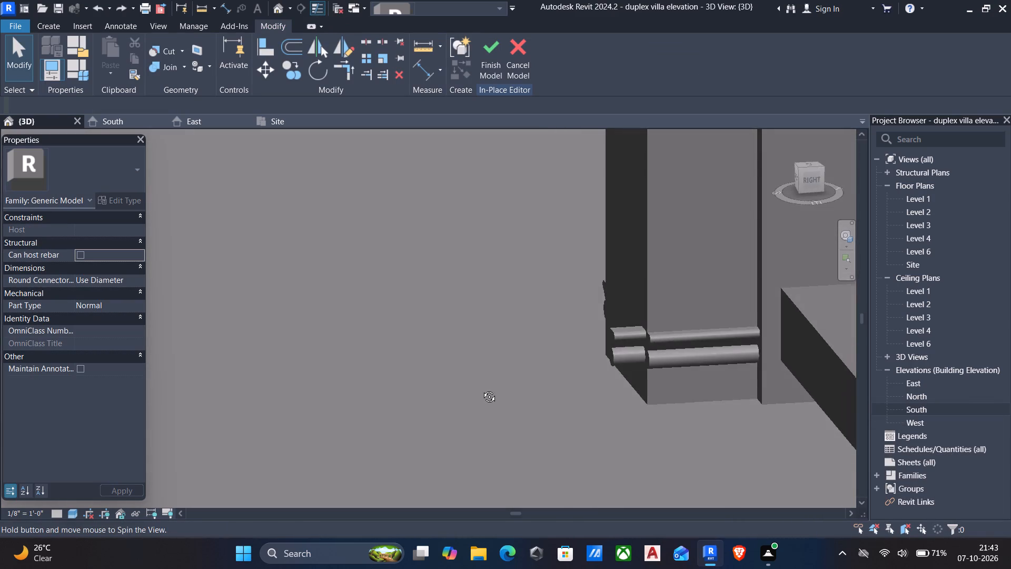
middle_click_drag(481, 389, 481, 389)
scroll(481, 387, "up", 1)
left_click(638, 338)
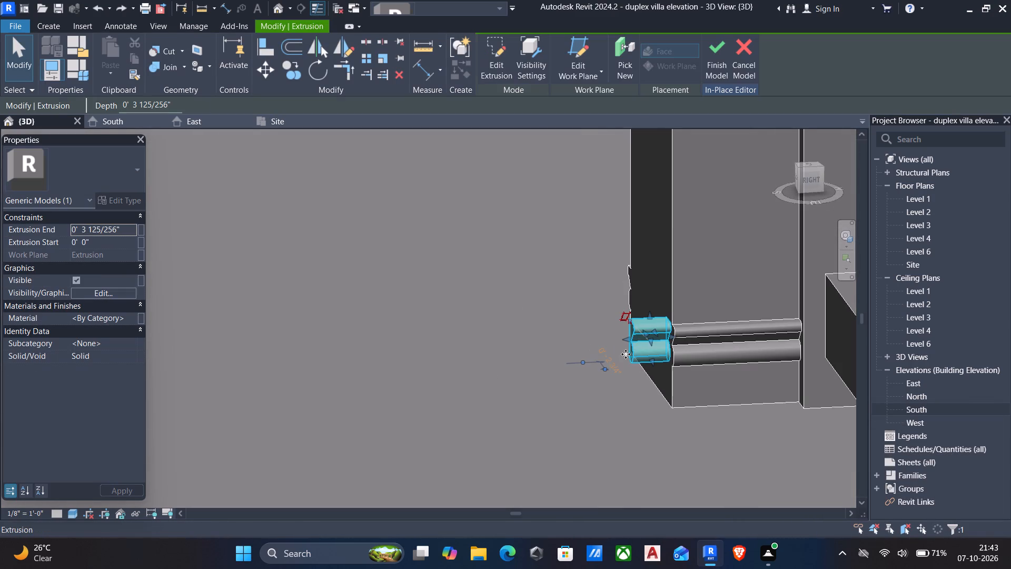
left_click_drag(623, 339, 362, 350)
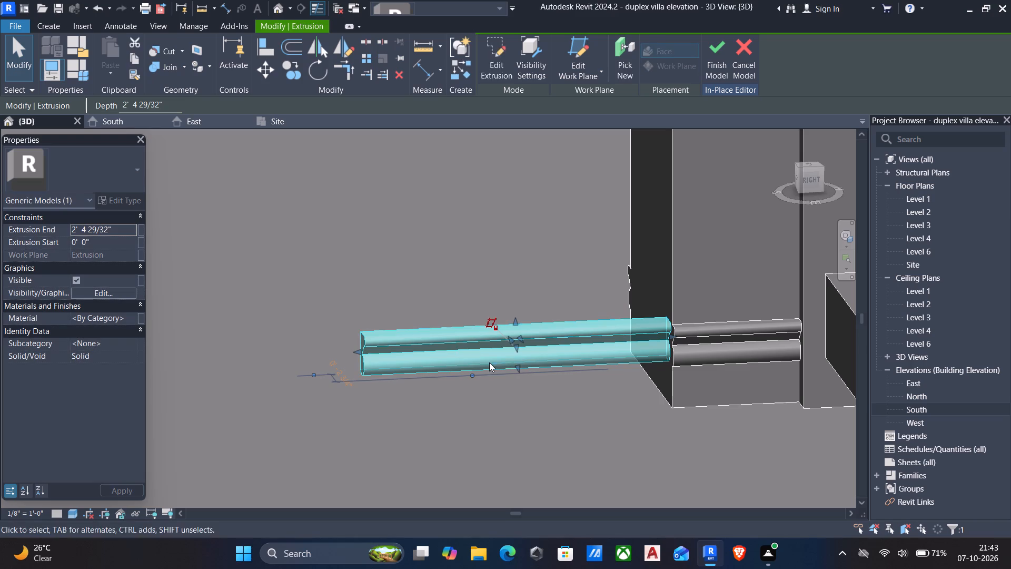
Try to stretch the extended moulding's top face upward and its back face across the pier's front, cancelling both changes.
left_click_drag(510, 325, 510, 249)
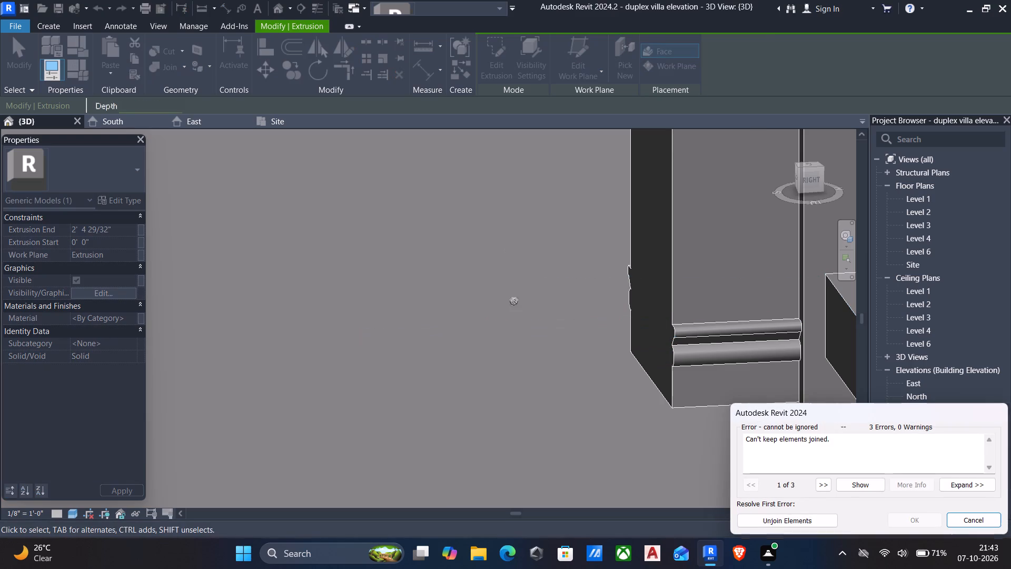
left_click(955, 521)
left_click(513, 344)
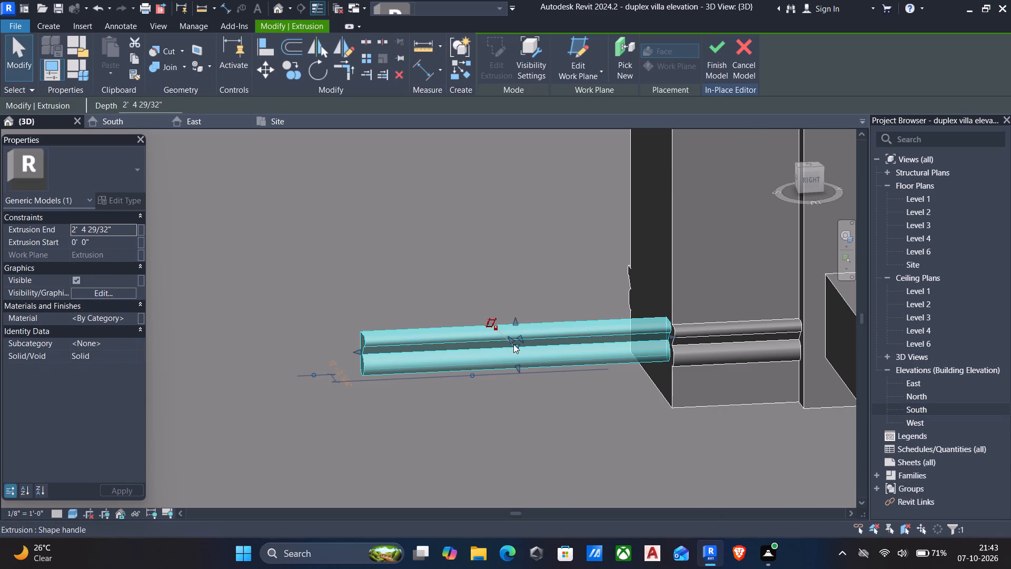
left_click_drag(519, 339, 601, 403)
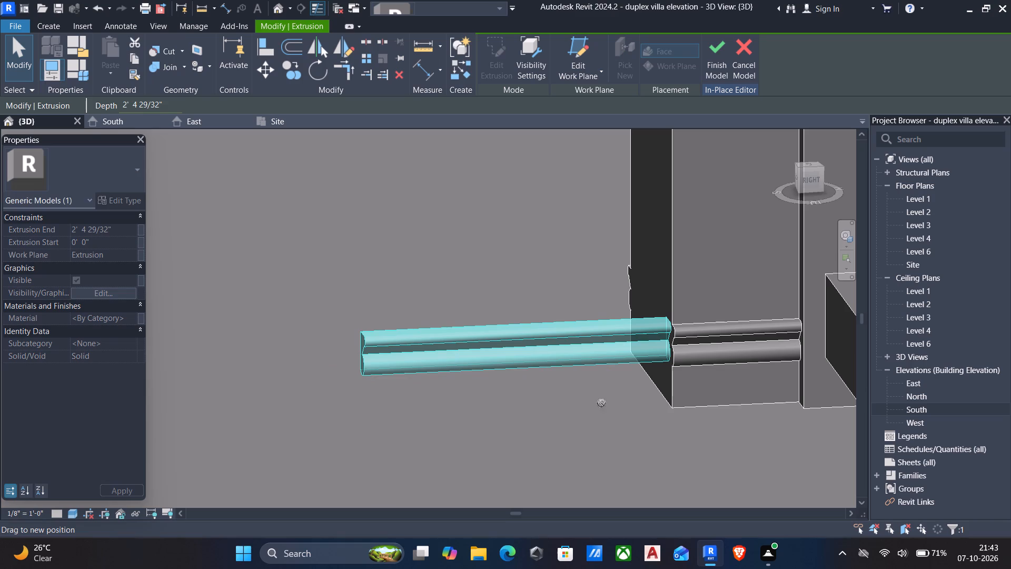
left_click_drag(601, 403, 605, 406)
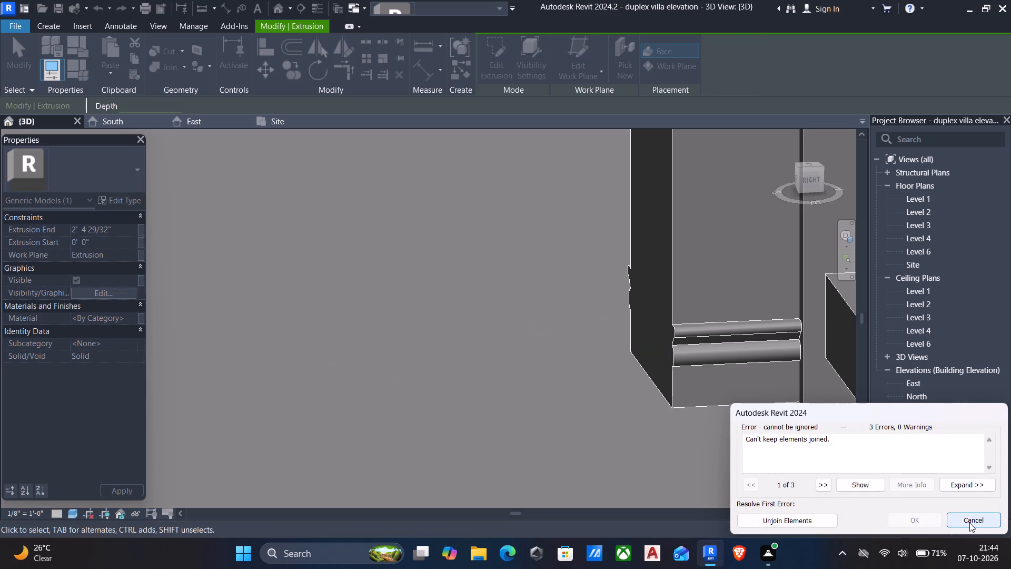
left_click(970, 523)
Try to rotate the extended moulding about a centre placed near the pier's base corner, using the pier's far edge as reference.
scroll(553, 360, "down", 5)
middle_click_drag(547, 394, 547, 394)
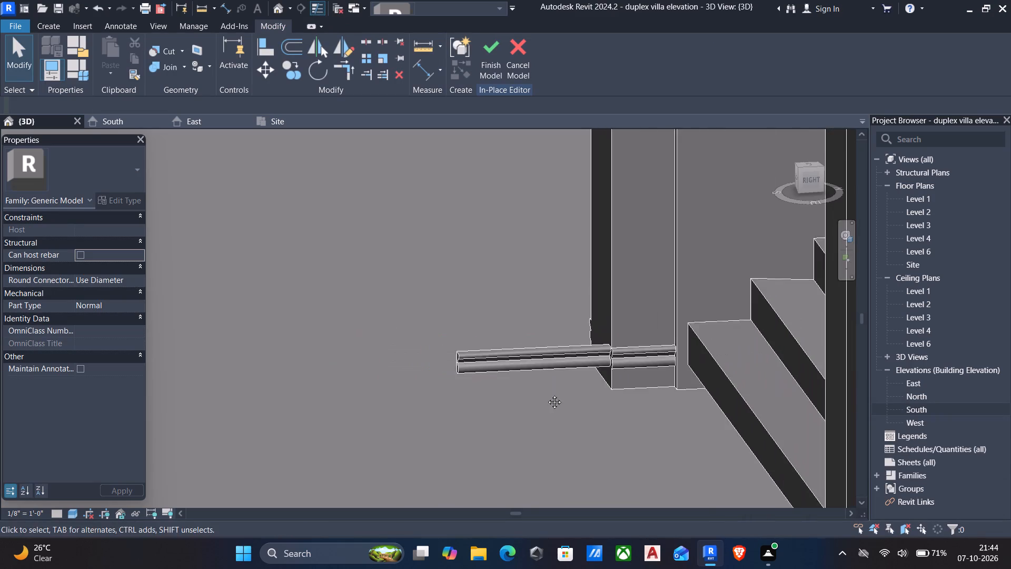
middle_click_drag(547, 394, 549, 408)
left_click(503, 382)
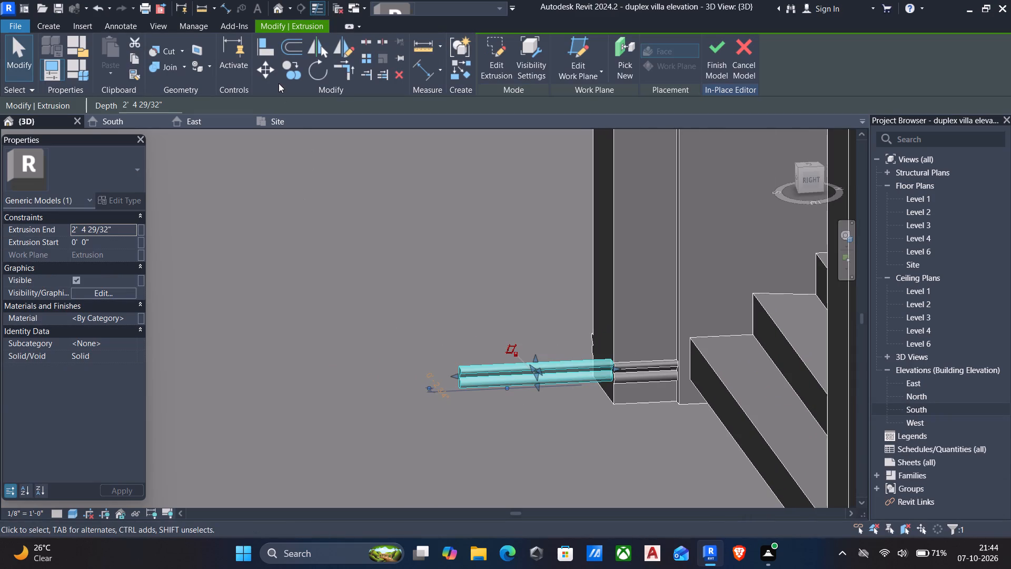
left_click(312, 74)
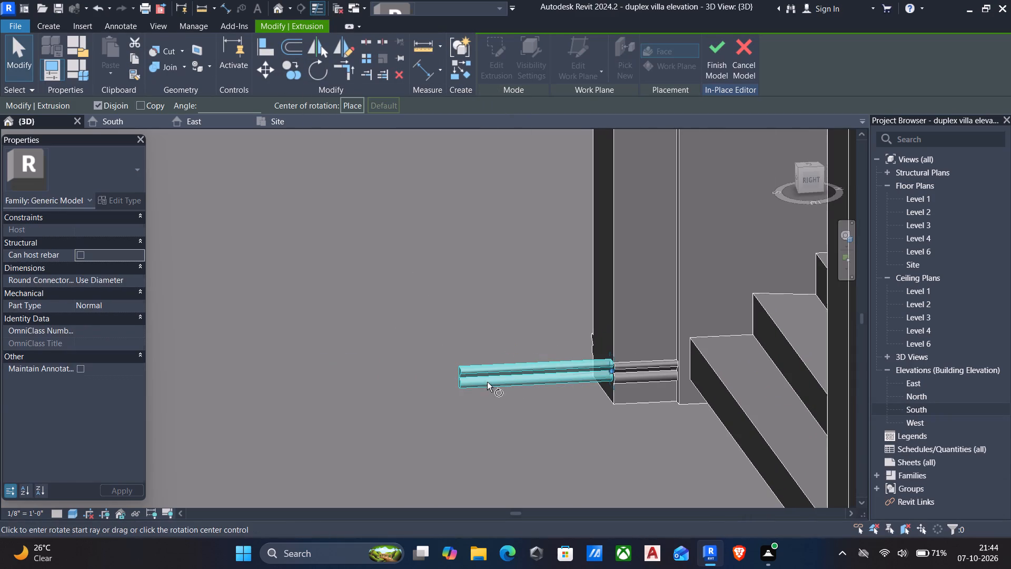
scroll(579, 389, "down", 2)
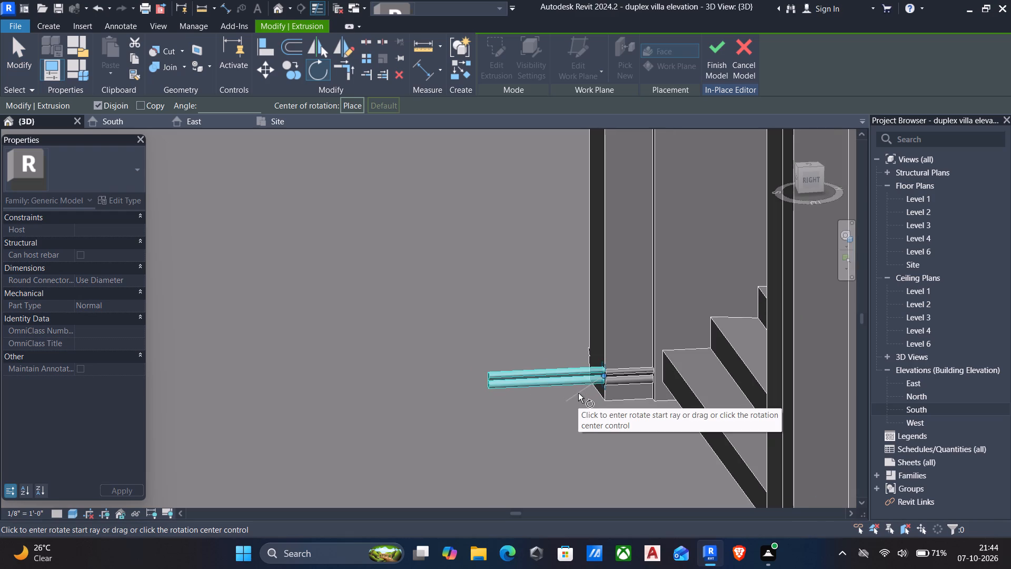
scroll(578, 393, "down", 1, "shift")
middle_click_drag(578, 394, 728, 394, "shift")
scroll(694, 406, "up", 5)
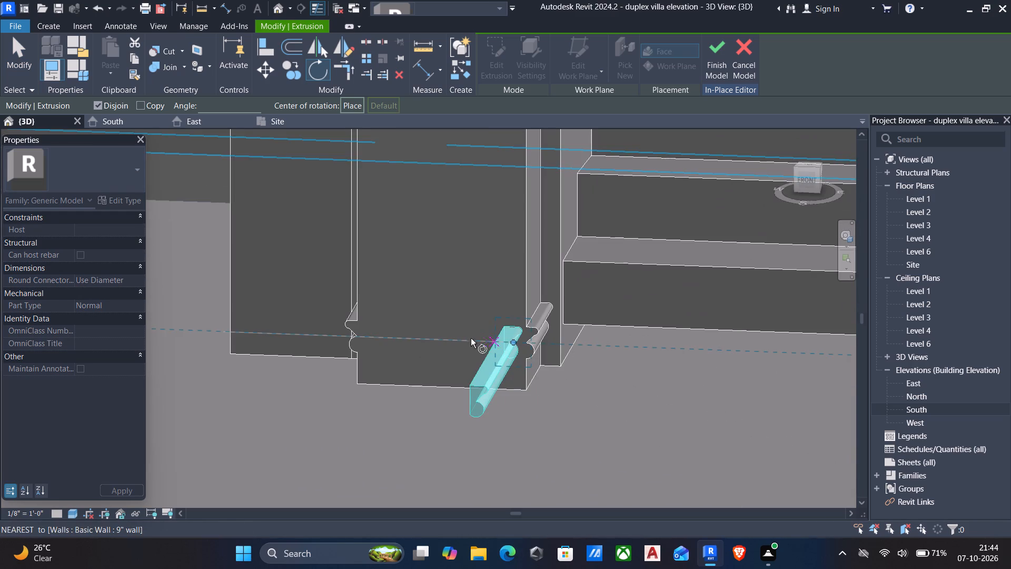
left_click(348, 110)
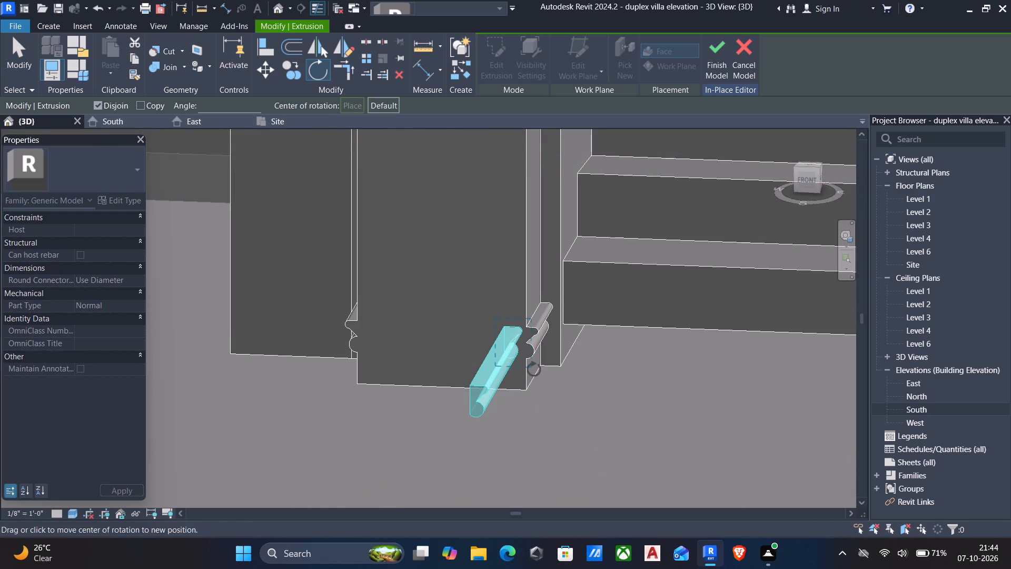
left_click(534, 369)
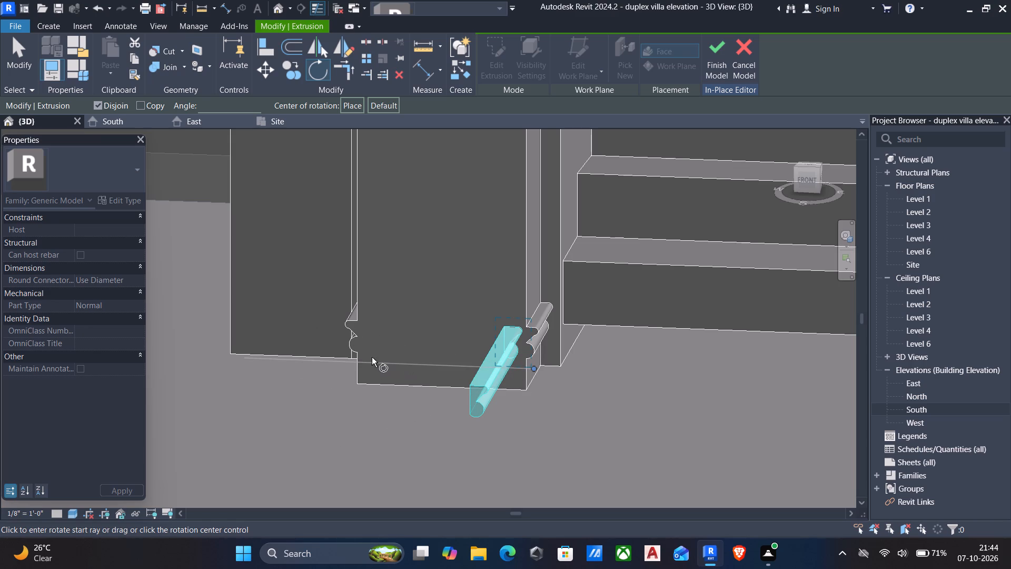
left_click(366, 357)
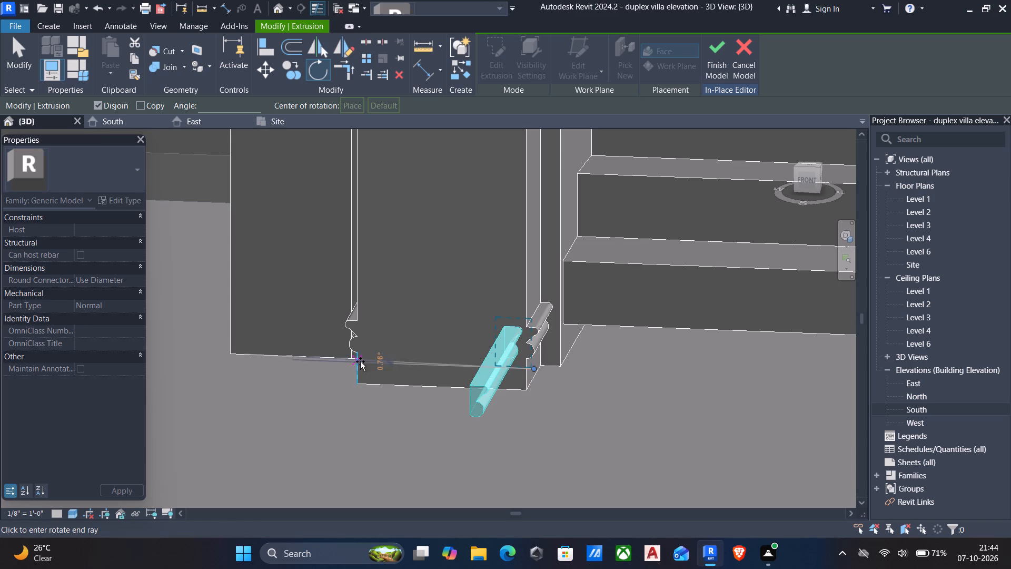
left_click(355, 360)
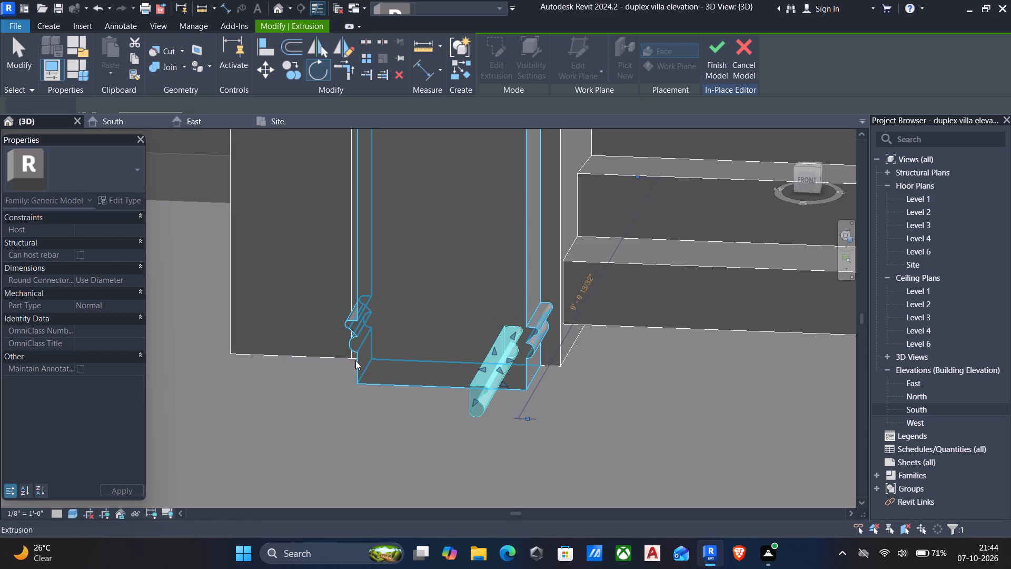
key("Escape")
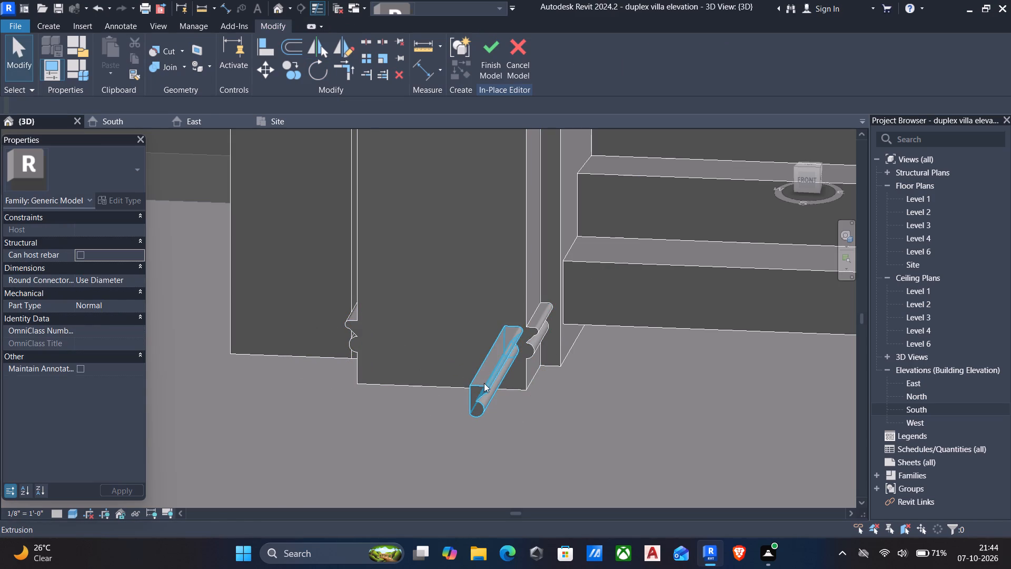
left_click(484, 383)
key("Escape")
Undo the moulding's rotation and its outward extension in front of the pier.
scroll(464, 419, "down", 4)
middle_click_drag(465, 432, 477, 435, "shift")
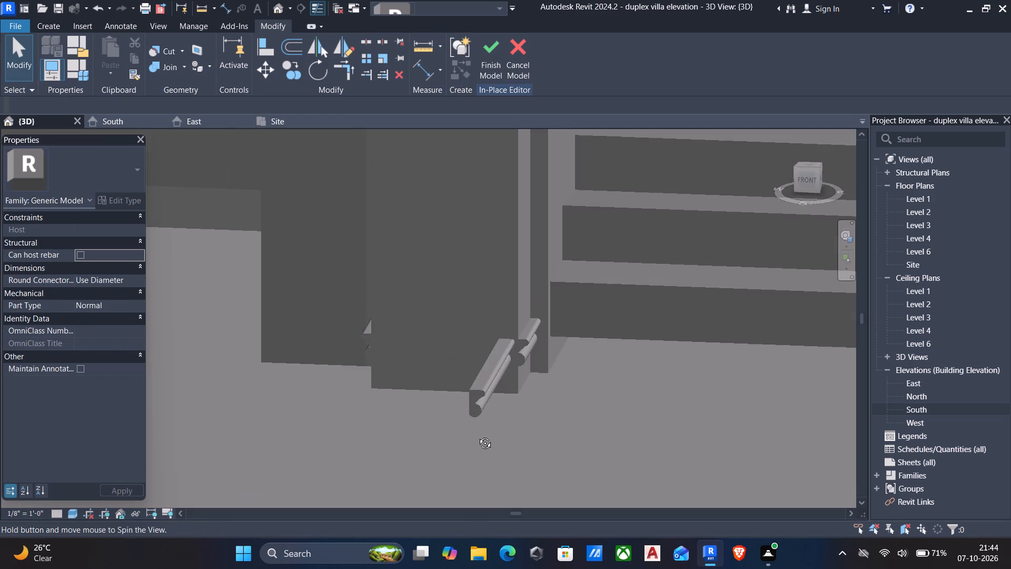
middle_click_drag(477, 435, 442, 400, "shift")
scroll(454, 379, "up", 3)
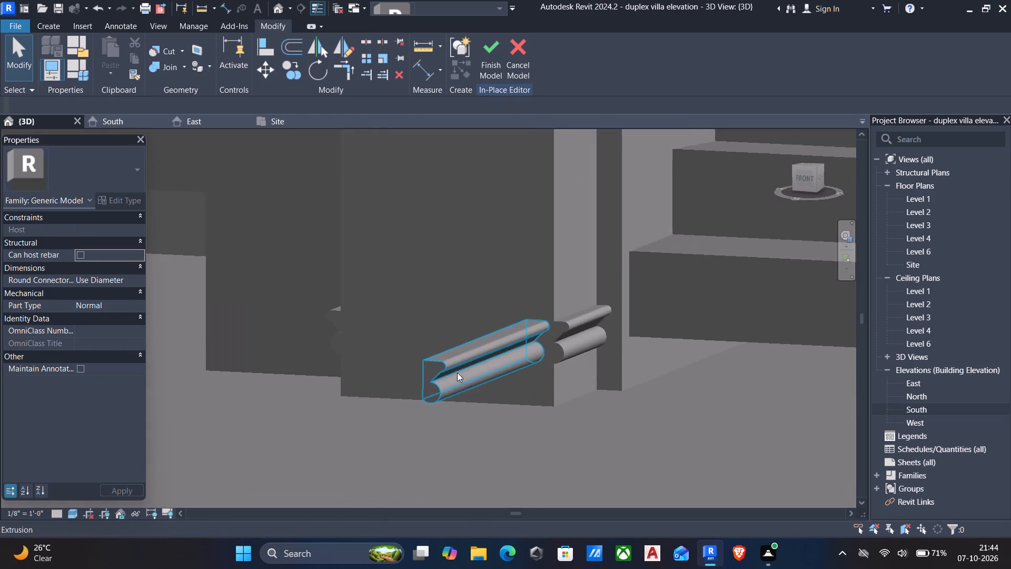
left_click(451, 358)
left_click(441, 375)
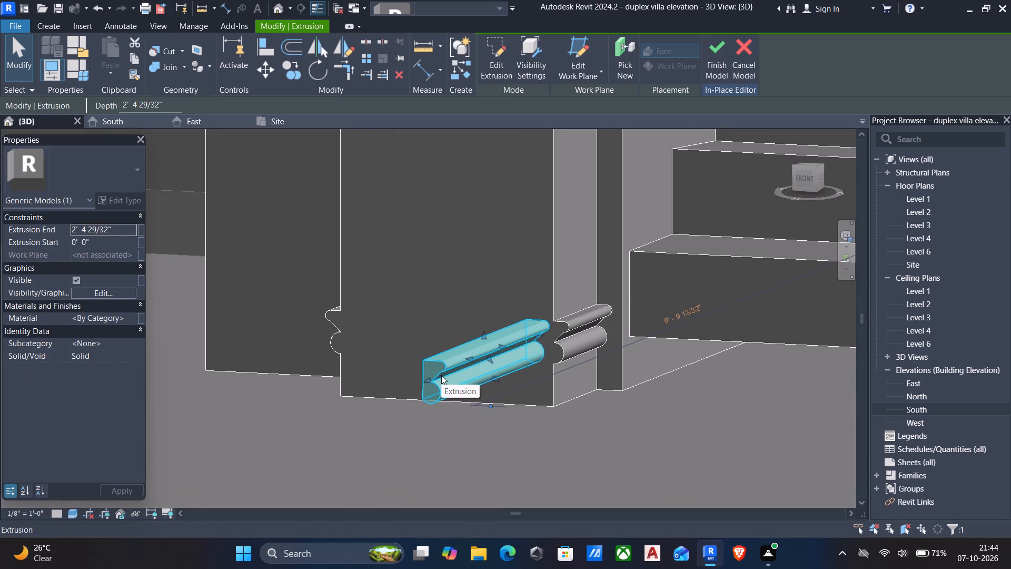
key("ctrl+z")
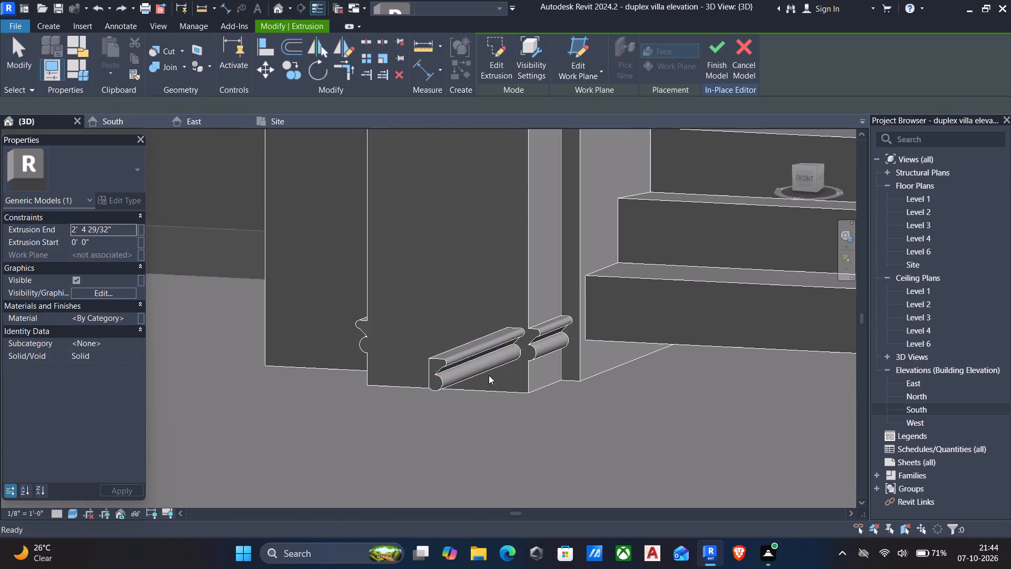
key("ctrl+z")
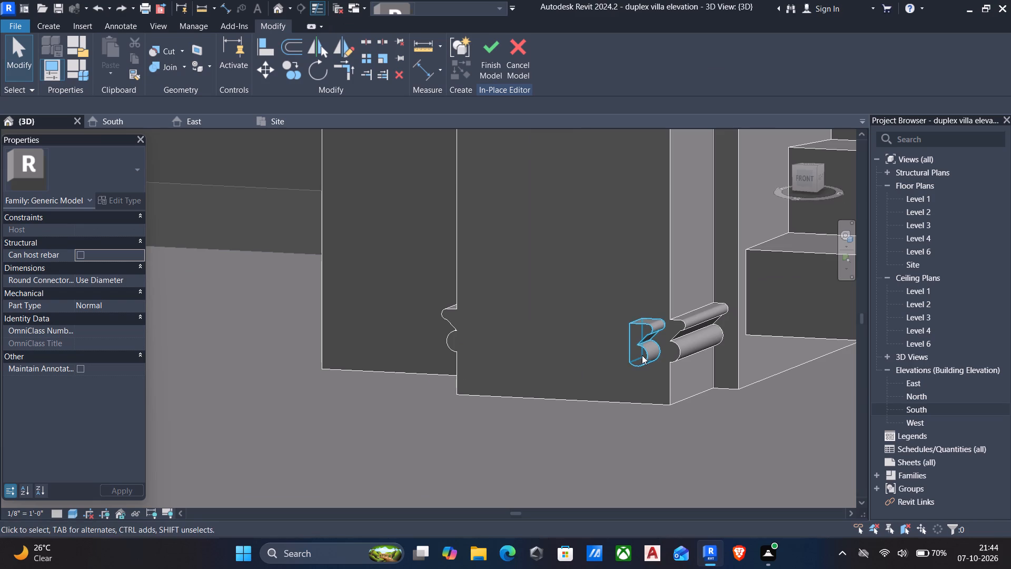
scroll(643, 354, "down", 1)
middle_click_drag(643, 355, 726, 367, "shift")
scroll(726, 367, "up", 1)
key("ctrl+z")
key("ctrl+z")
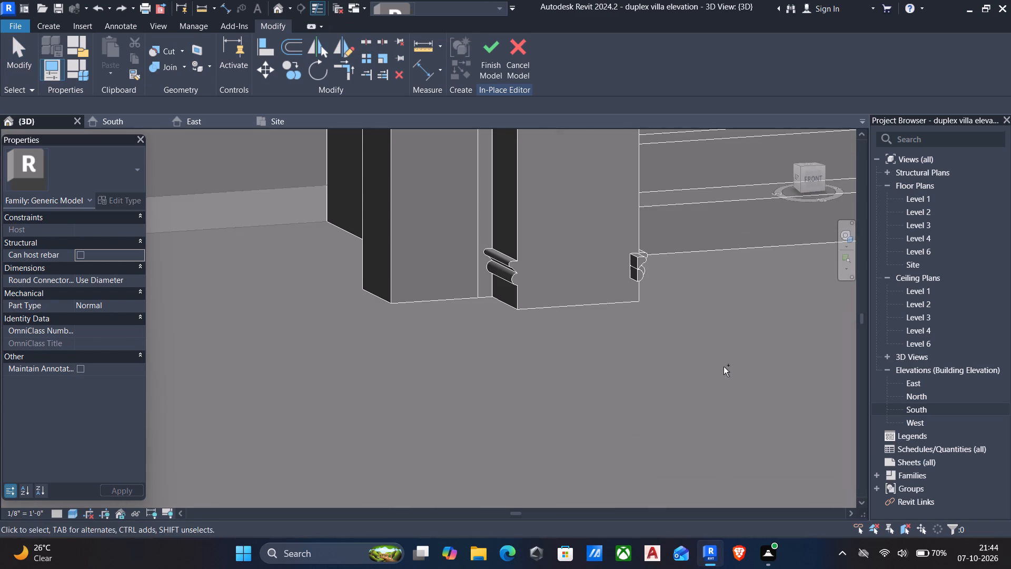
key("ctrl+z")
Adjust the short moulding piece's height at the pier's front corner by nudging it down and mostly back up.
scroll(635, 284, "up", 4)
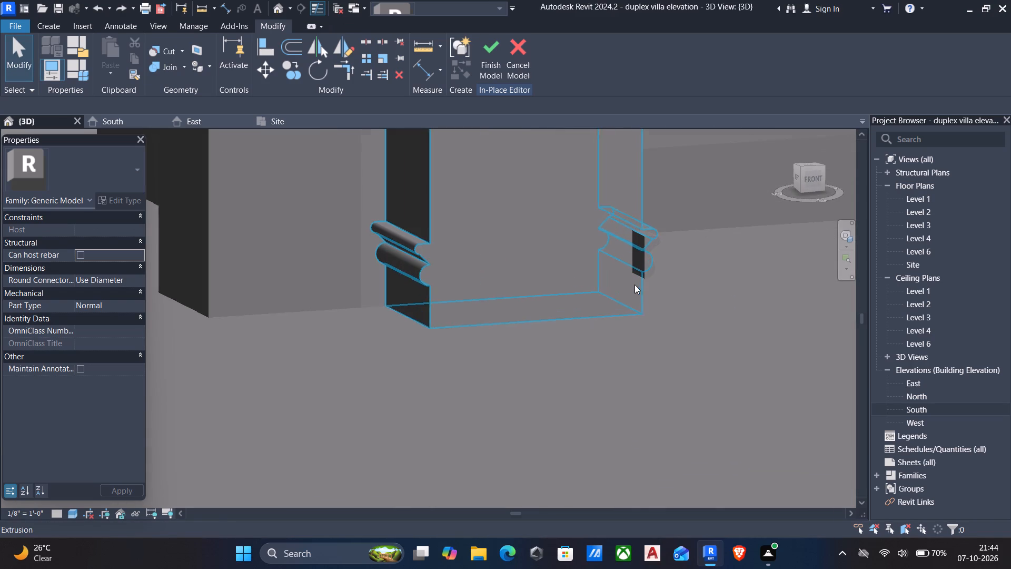
left_click(640, 249)
scroll(638, 256, "down", 3)
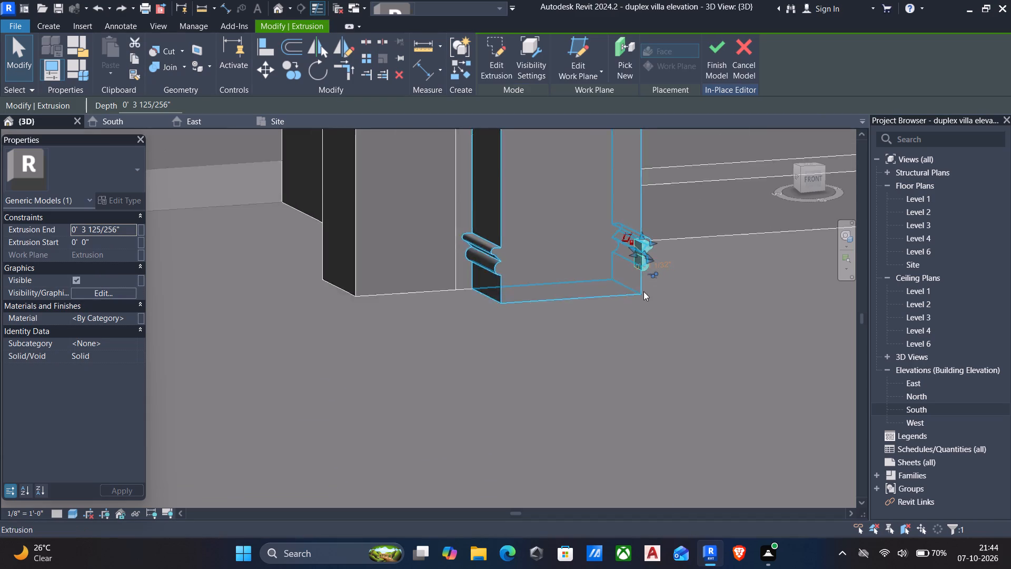
scroll(643, 297, "down", 4)
key("Down")
key("Down")
key("Down")
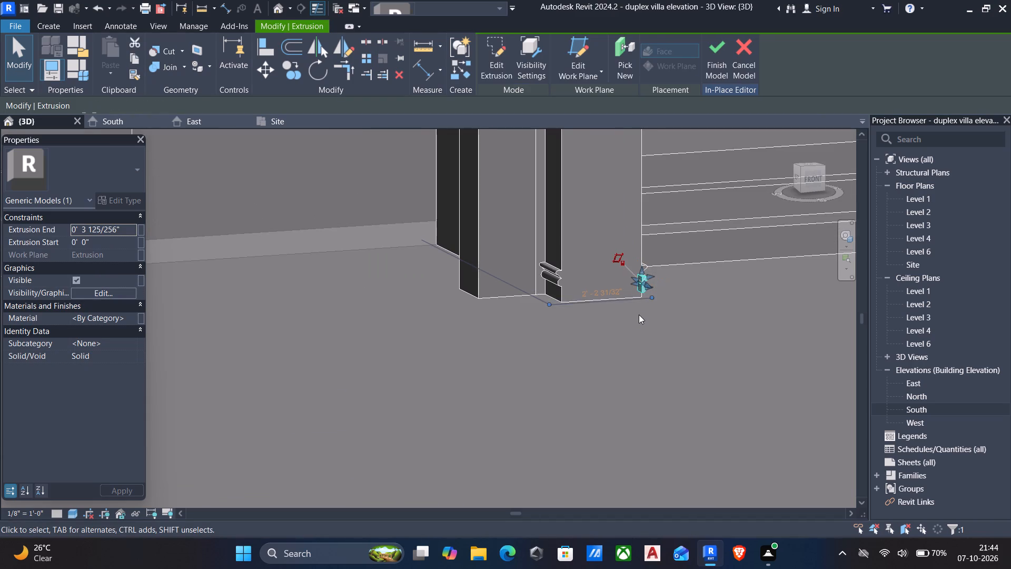
key("Down")
key("Down")
key("Down")
key("Down")
key("Down")
key("Down")
key("Down")
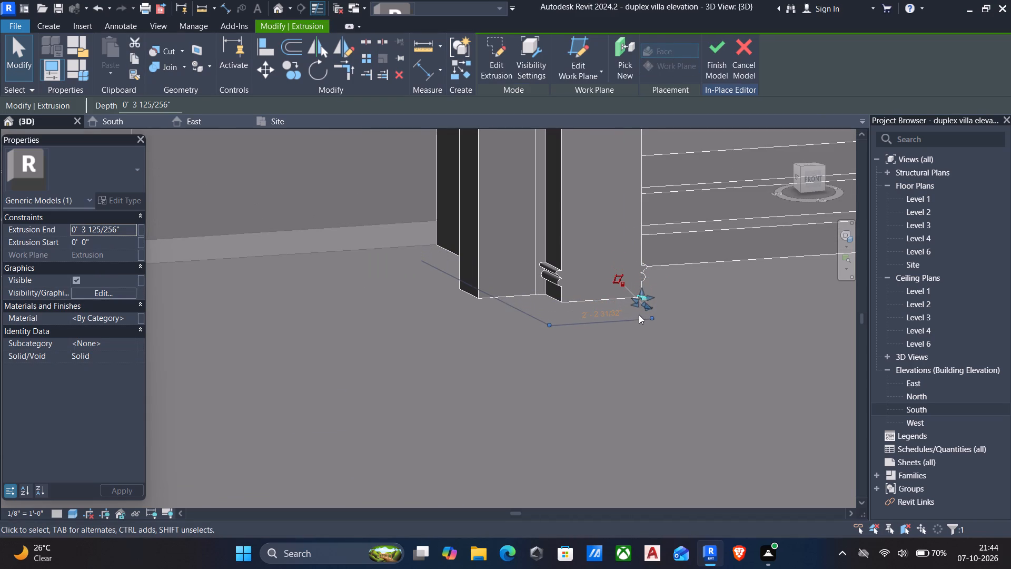
key("Up")
key("Up")
key("Up")
key("Up")
key("Up")
key("Up")
key("Up")
key("Up")
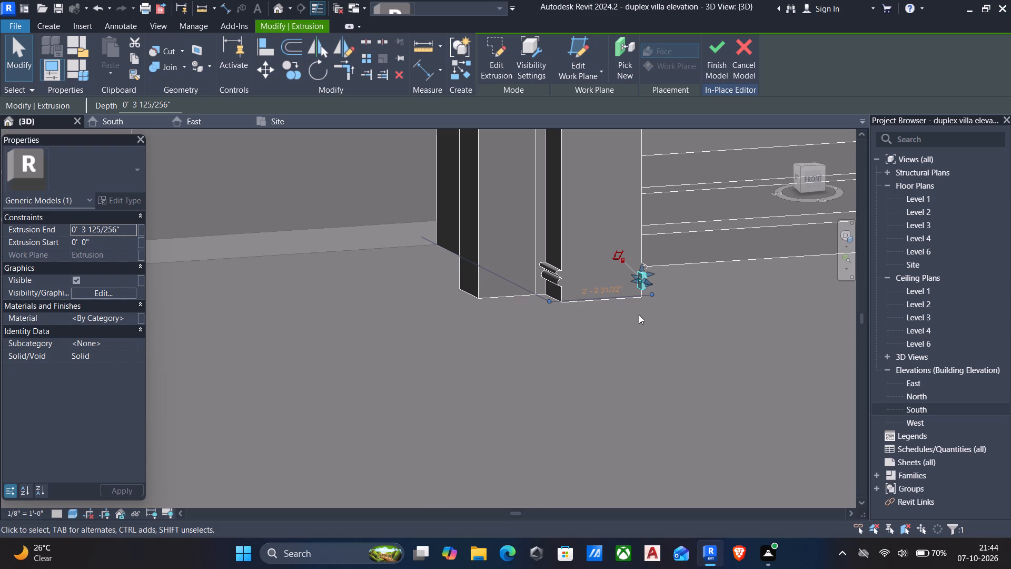
Viewing the pier from its side, nudge the short moulding piece slightly forward and up beside the side moulding.
scroll(676, 329, "down", 3)
middle_click_drag(673, 339, 435, 336, "shift")
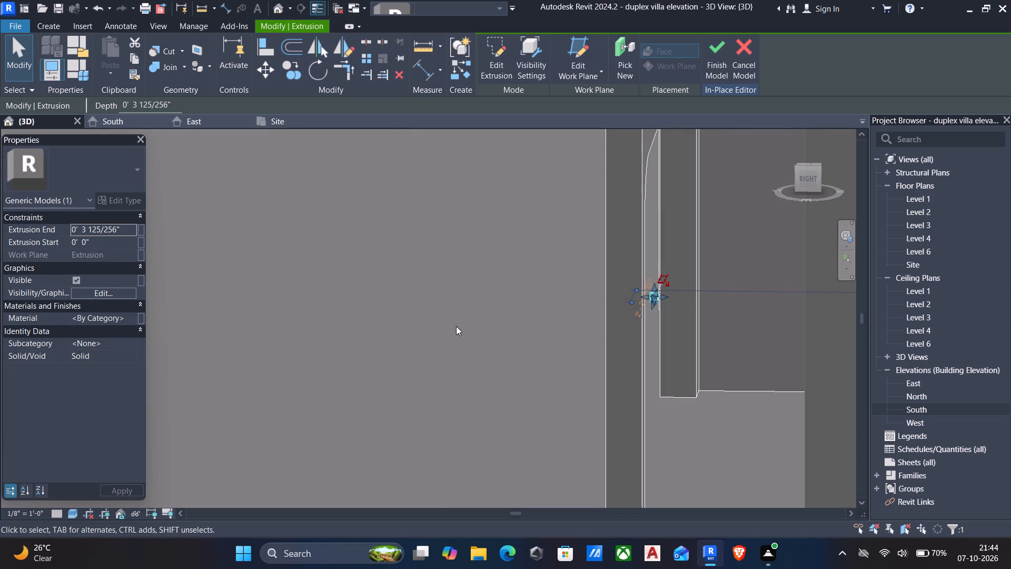
middle_click_drag(455, 338, 492, 331, "shift")
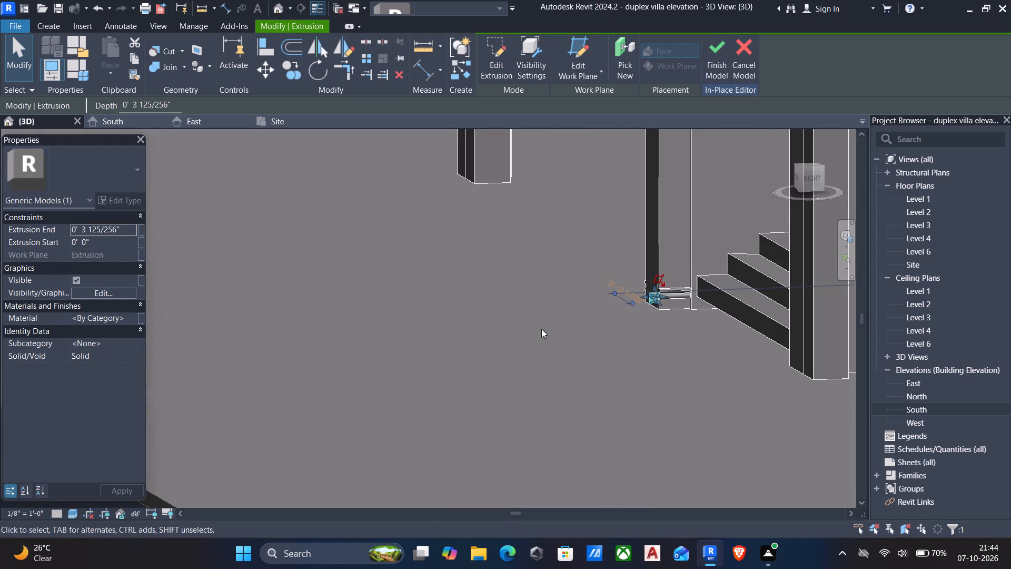
key("Escape")
scroll(625, 307, "up", 4)
left_click(673, 289)
key("Left")
key("Left")
key("Left")
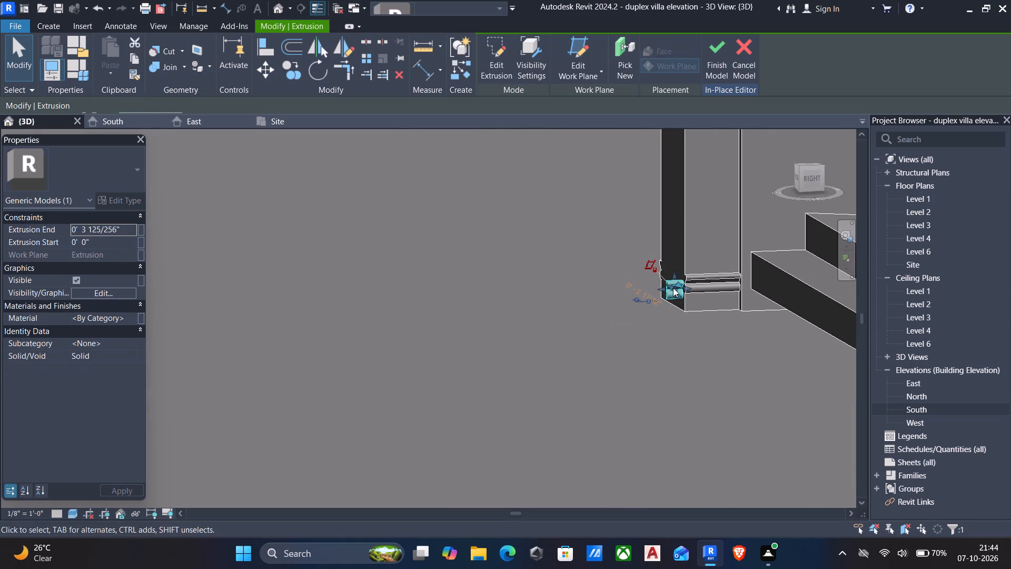
key("Left")
key("Left")
key("Up")
key("Up")
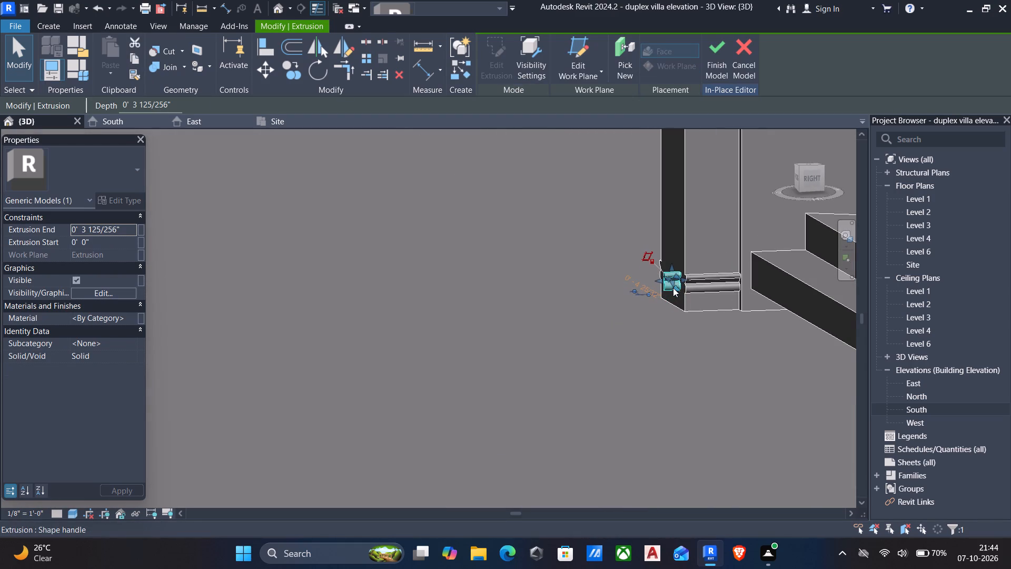
Stretch the short moulding piece's end outward in front of the pier to a depth of about 5' 6 143/256".
left_click_drag(658, 281, 380, 298)
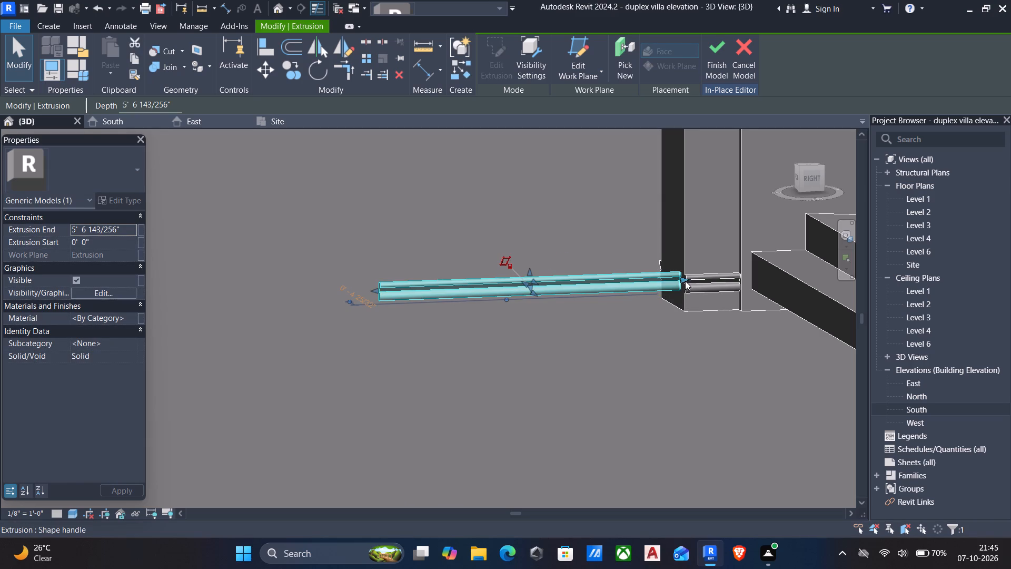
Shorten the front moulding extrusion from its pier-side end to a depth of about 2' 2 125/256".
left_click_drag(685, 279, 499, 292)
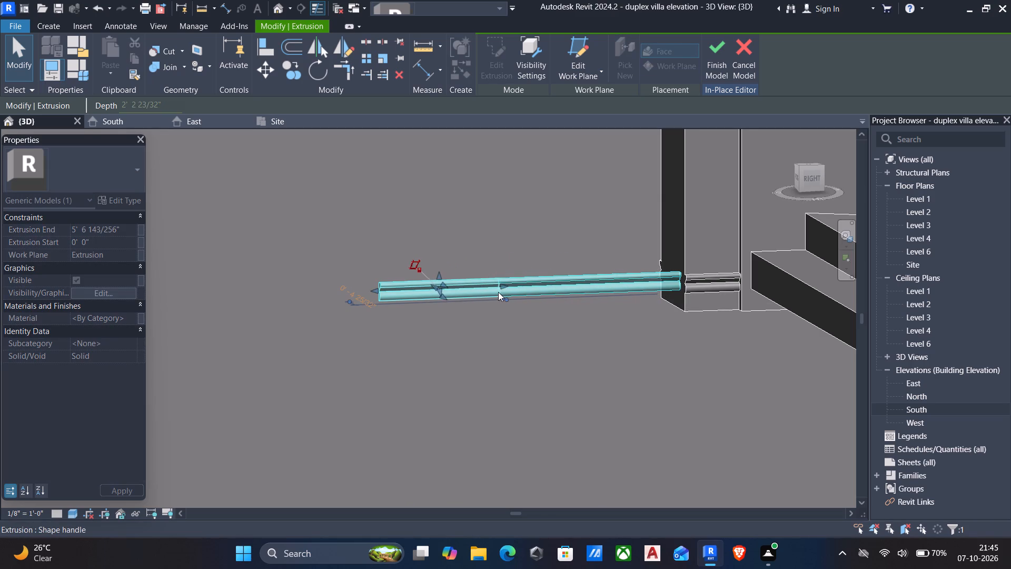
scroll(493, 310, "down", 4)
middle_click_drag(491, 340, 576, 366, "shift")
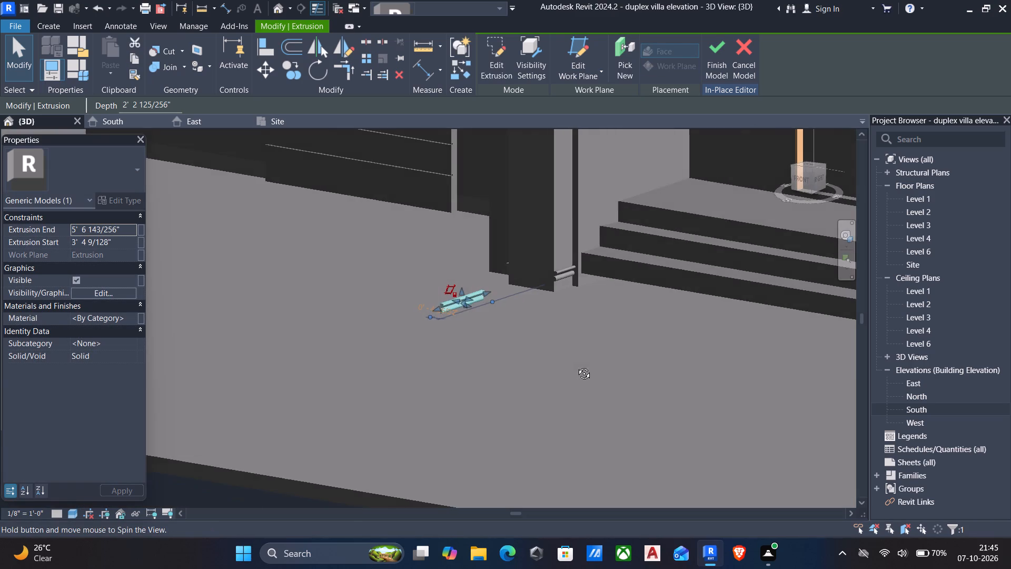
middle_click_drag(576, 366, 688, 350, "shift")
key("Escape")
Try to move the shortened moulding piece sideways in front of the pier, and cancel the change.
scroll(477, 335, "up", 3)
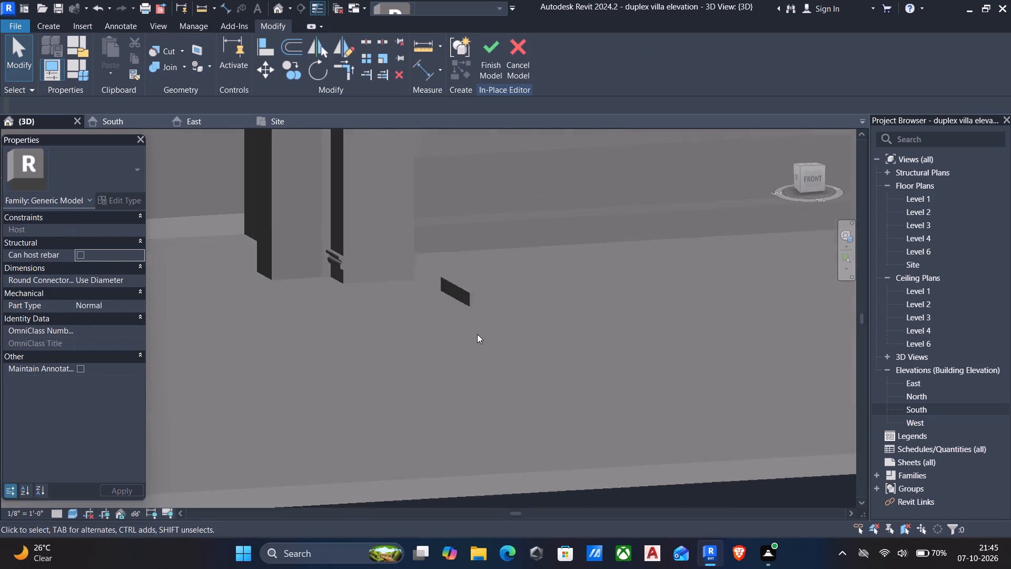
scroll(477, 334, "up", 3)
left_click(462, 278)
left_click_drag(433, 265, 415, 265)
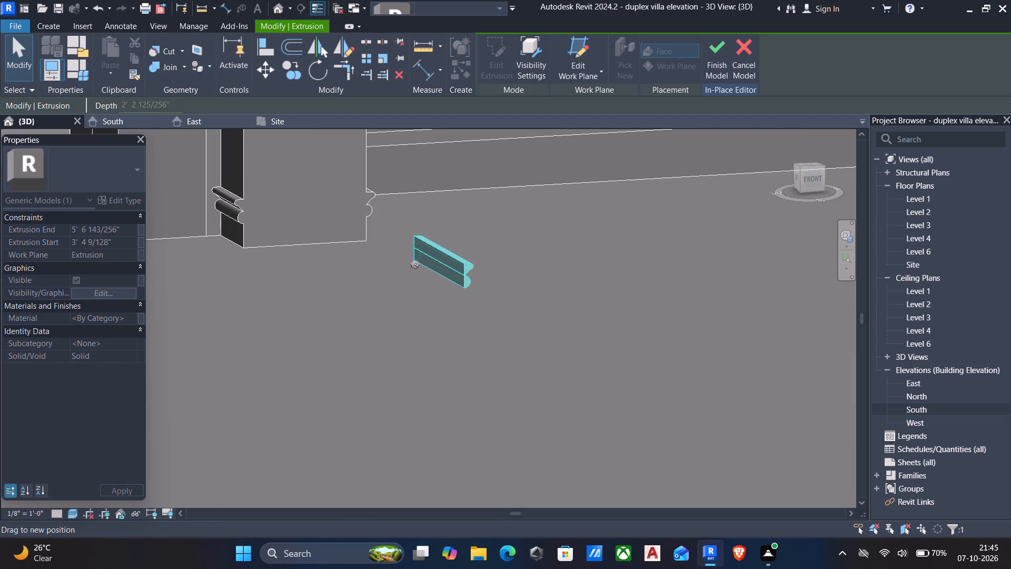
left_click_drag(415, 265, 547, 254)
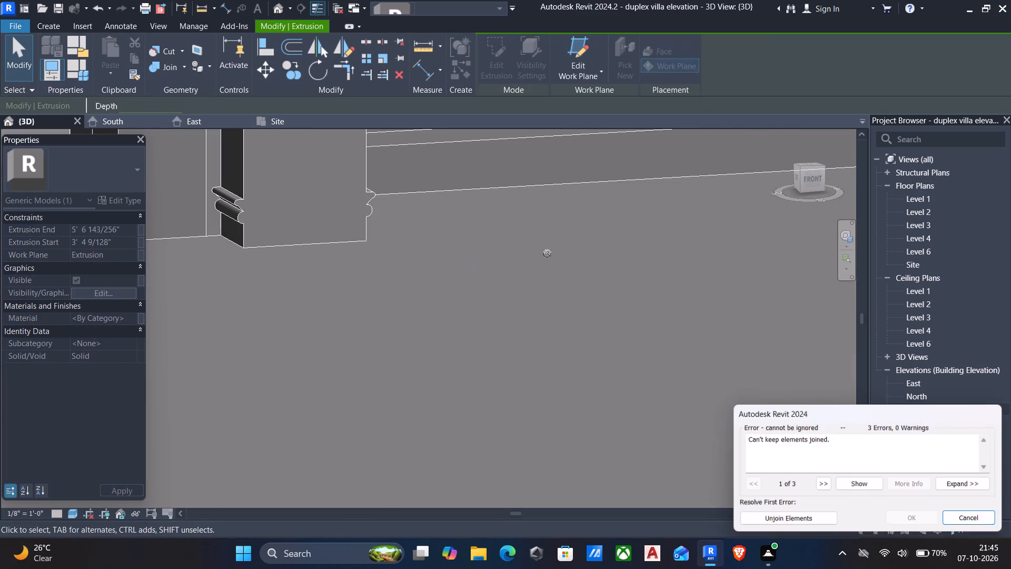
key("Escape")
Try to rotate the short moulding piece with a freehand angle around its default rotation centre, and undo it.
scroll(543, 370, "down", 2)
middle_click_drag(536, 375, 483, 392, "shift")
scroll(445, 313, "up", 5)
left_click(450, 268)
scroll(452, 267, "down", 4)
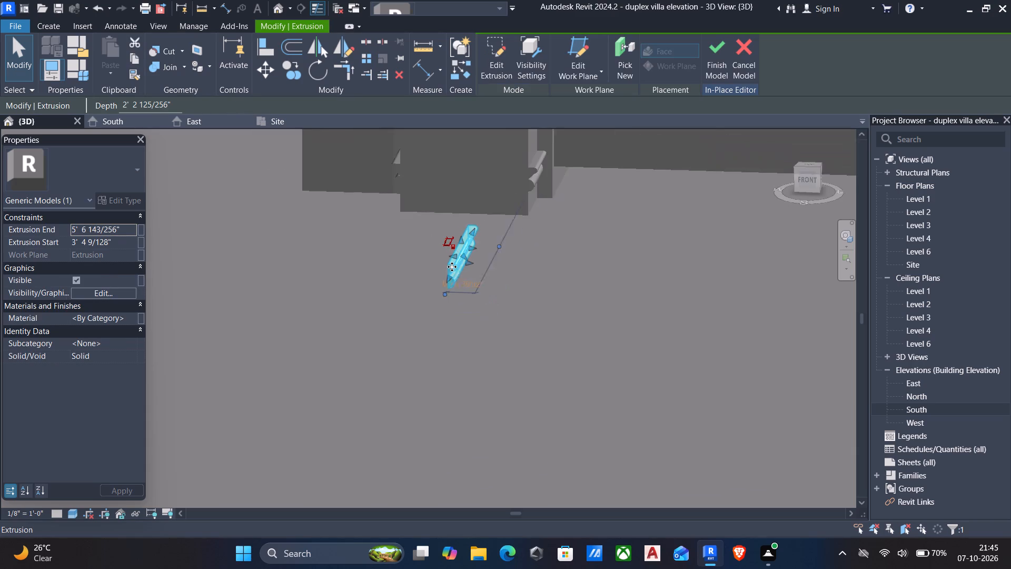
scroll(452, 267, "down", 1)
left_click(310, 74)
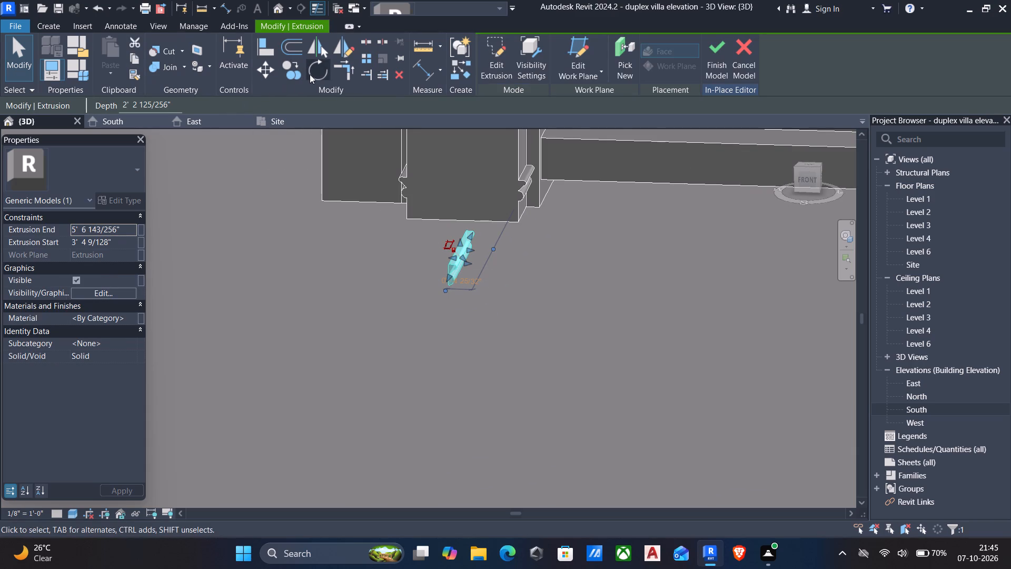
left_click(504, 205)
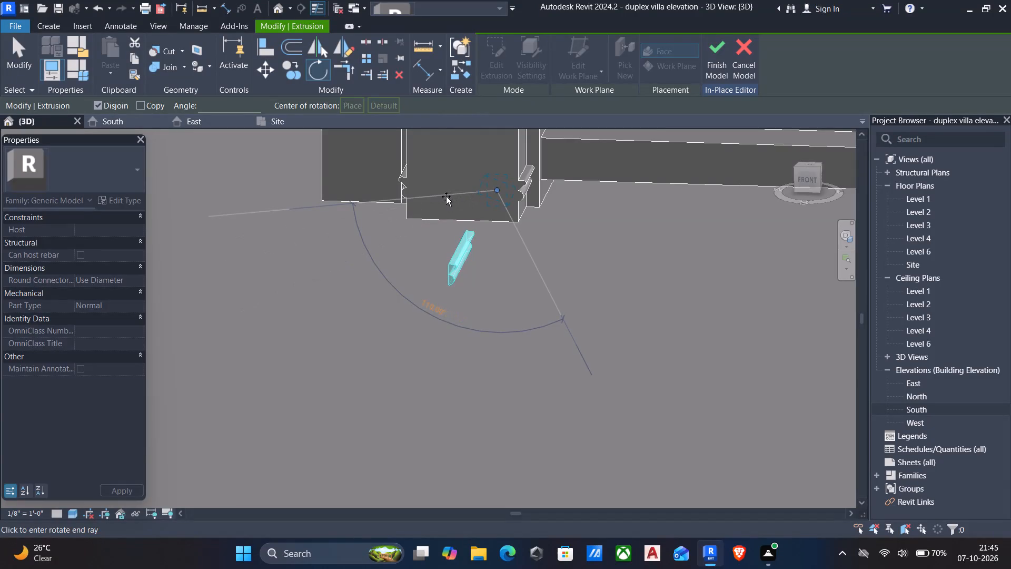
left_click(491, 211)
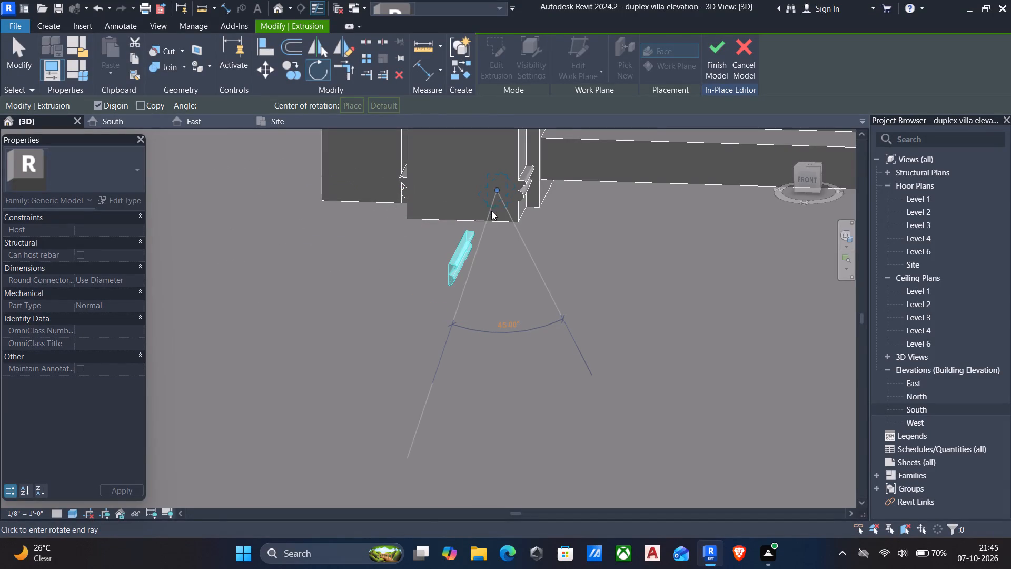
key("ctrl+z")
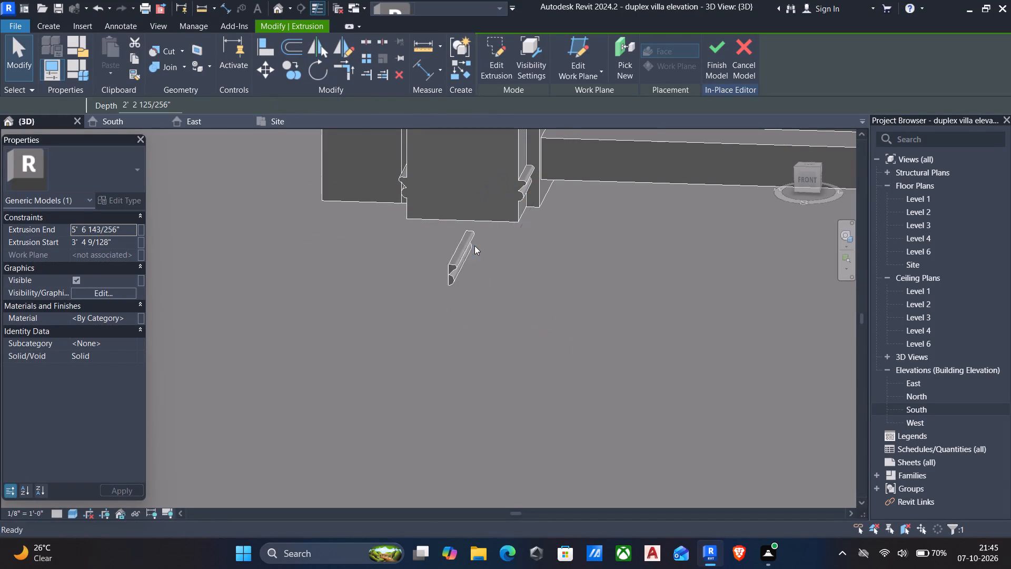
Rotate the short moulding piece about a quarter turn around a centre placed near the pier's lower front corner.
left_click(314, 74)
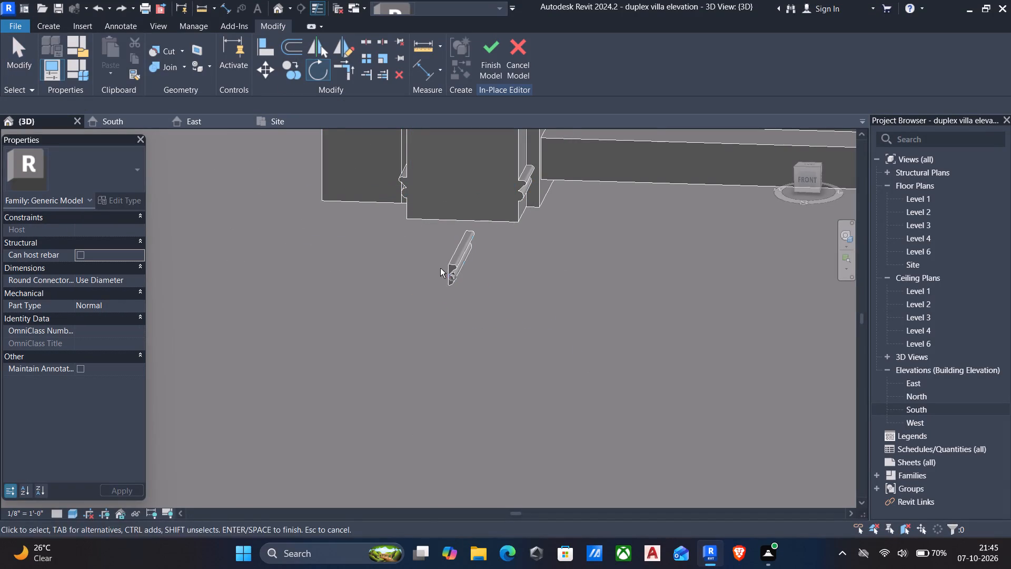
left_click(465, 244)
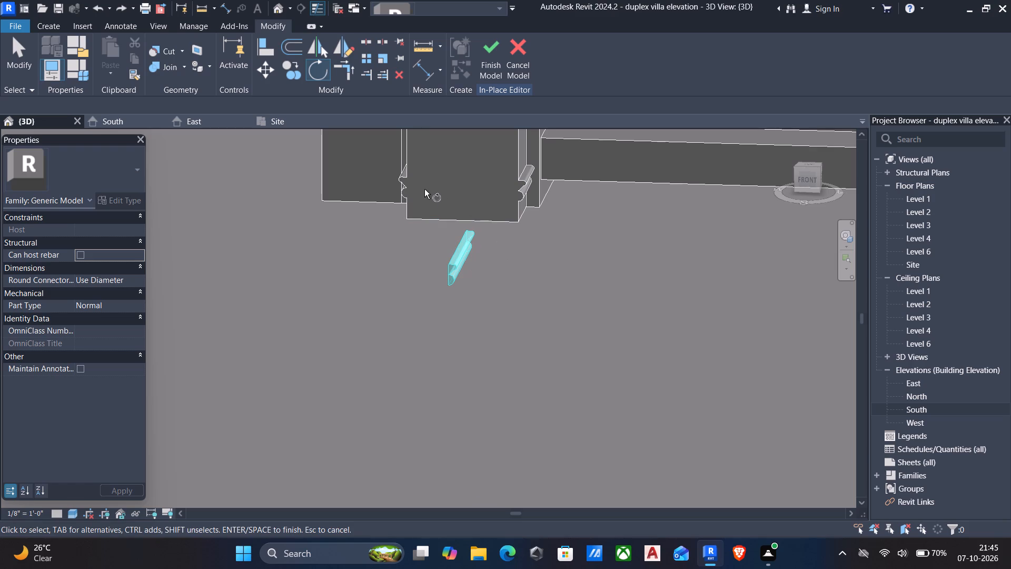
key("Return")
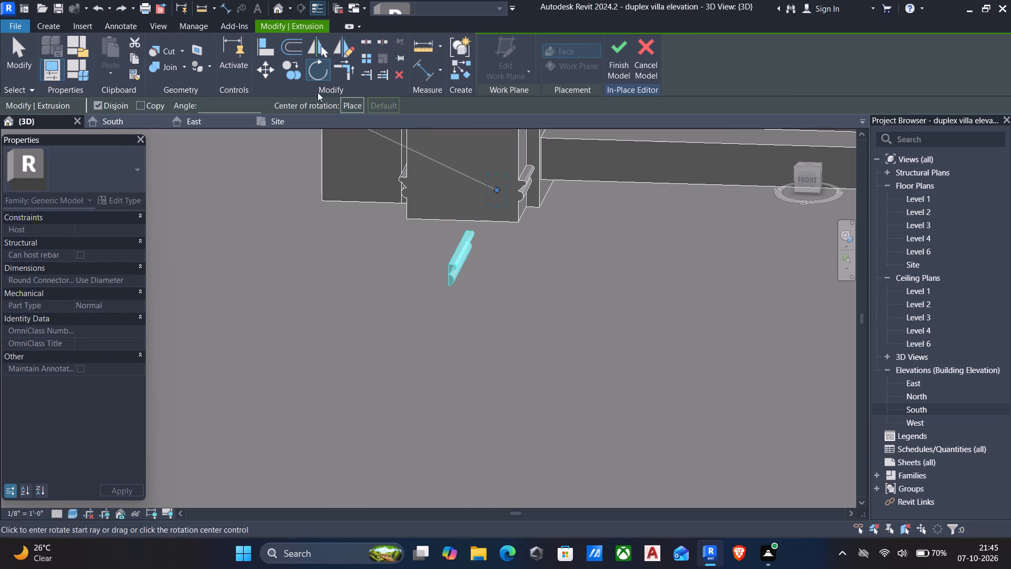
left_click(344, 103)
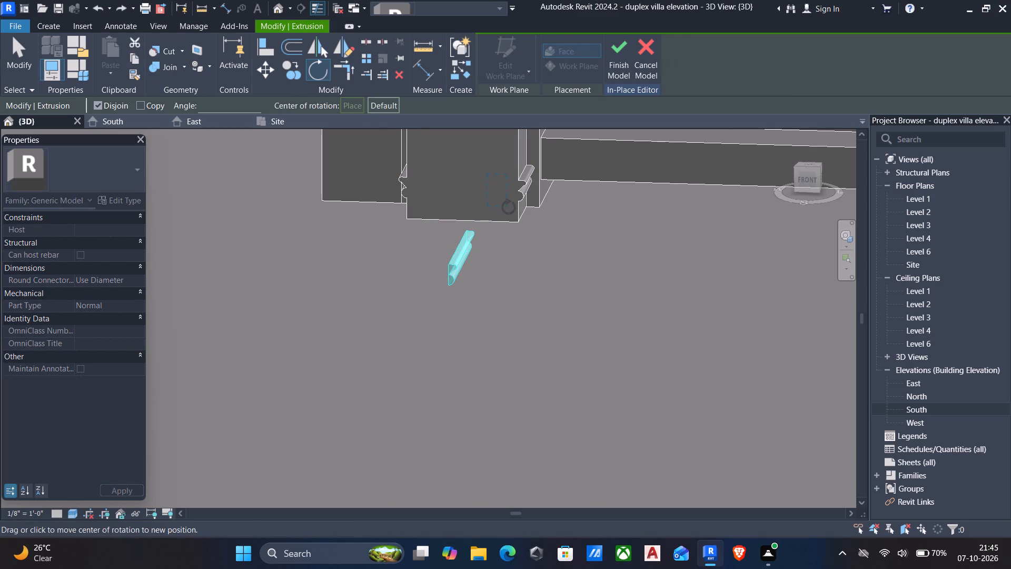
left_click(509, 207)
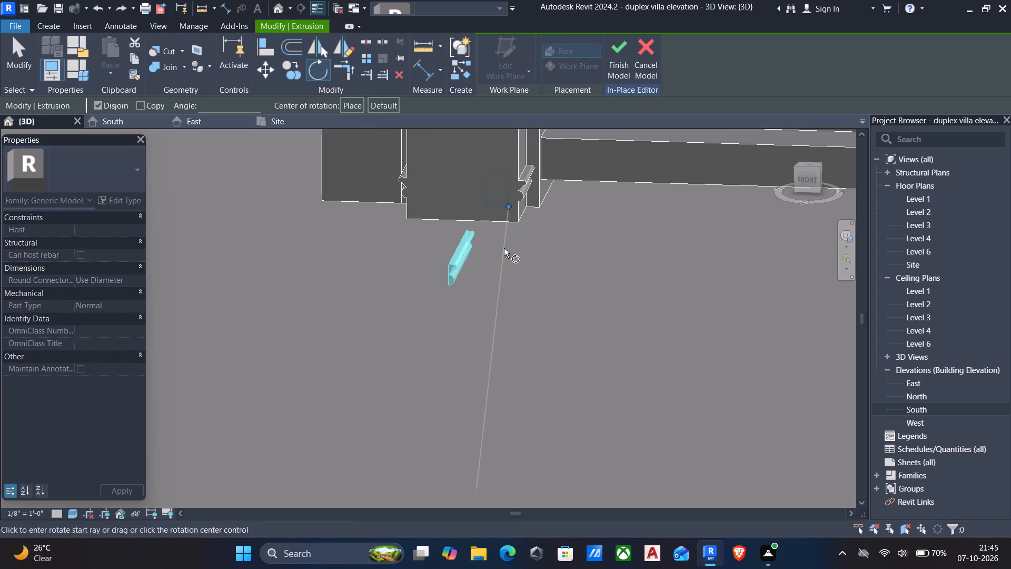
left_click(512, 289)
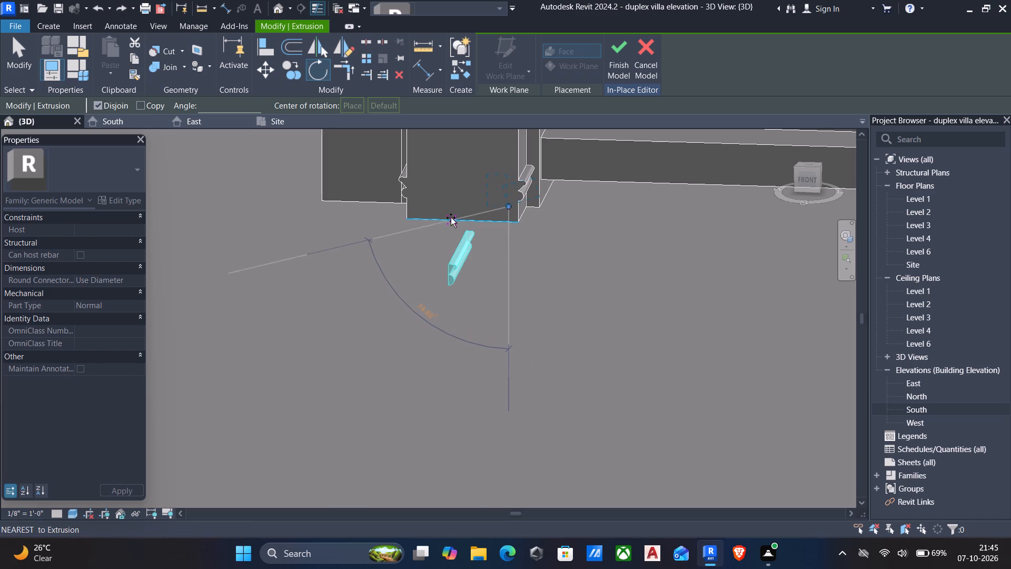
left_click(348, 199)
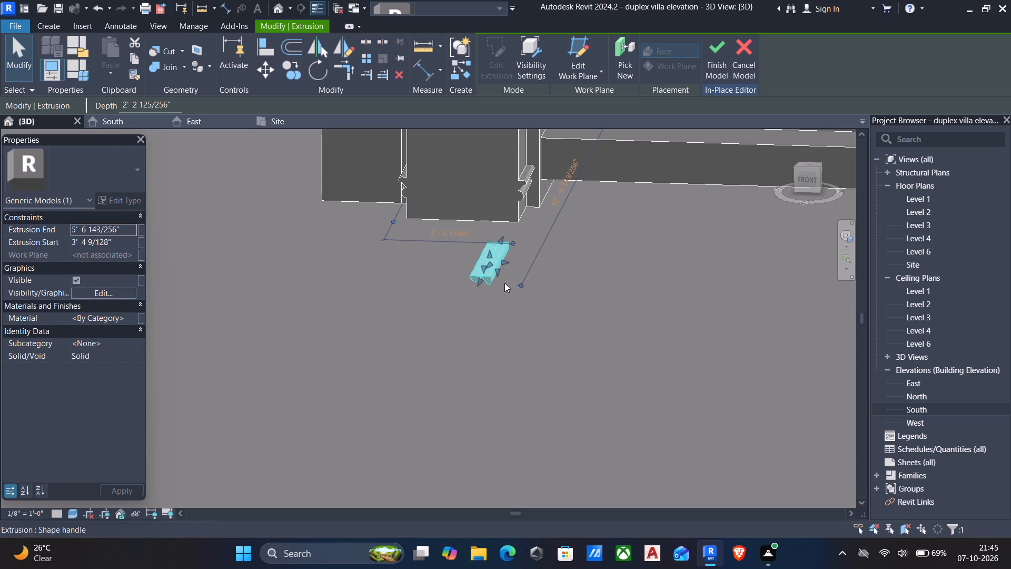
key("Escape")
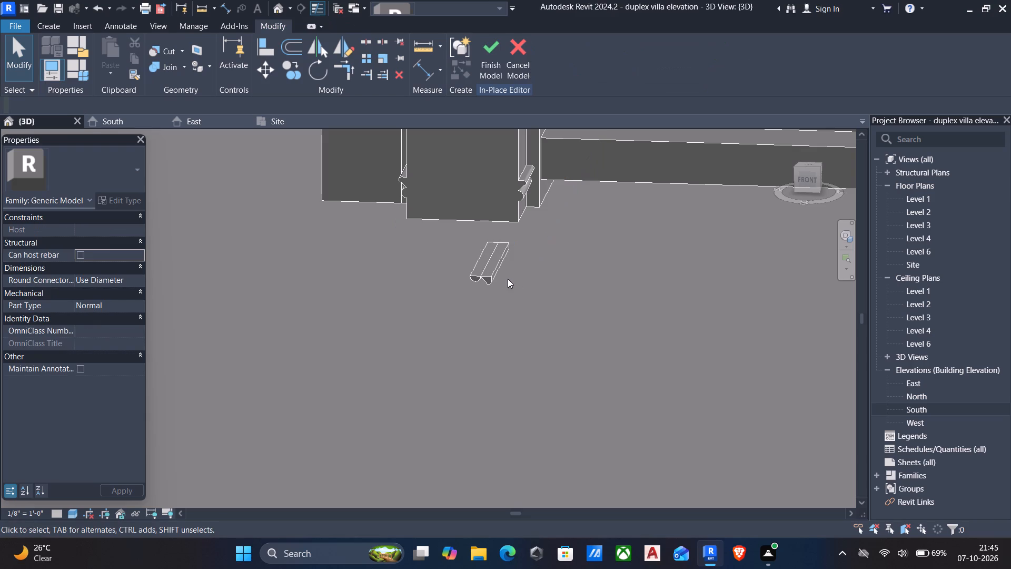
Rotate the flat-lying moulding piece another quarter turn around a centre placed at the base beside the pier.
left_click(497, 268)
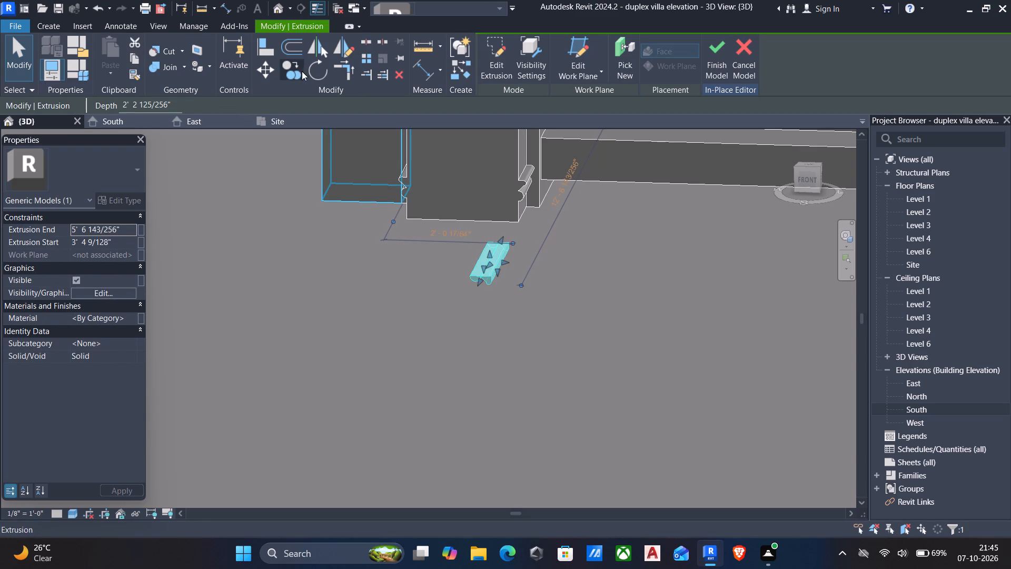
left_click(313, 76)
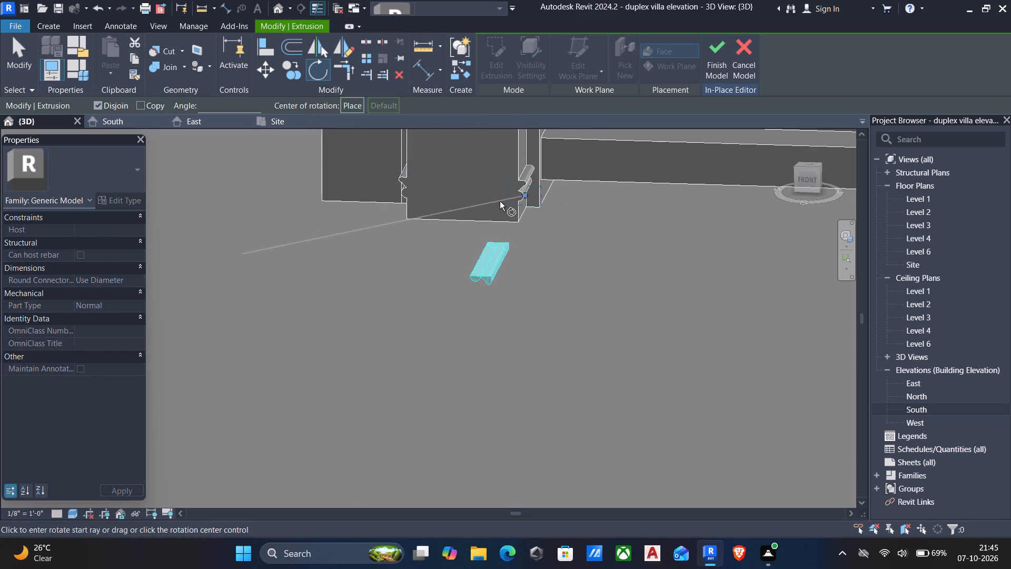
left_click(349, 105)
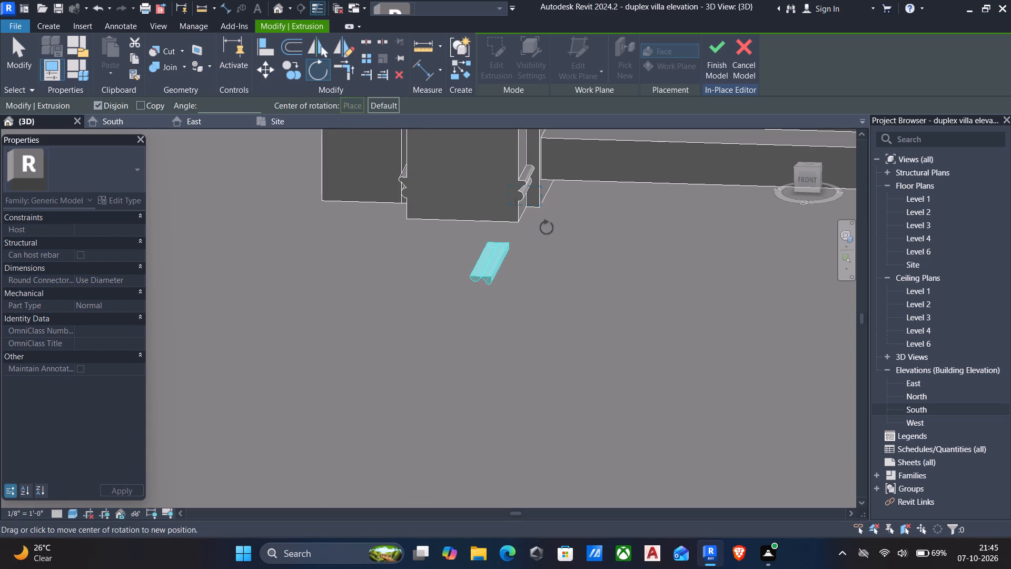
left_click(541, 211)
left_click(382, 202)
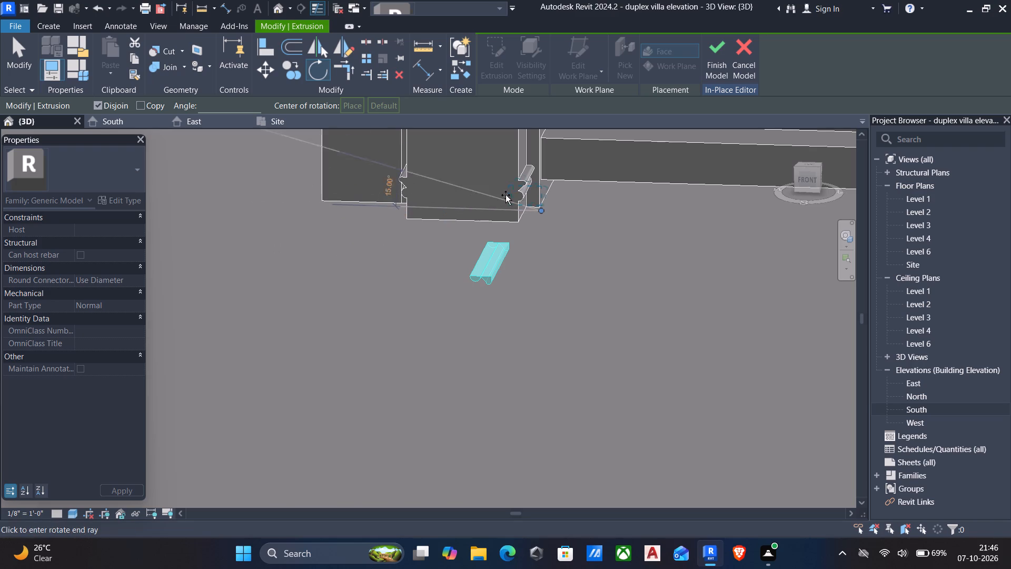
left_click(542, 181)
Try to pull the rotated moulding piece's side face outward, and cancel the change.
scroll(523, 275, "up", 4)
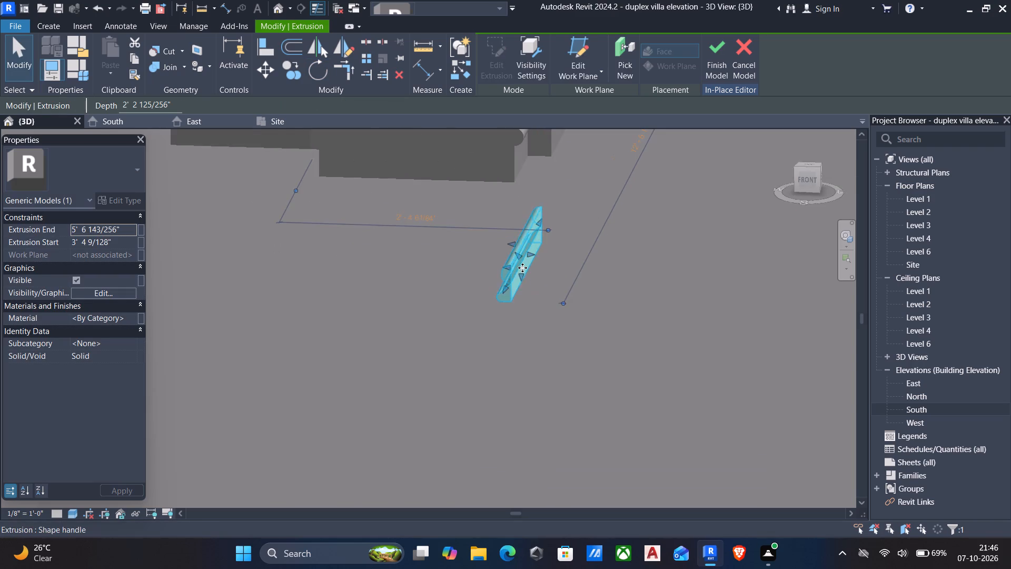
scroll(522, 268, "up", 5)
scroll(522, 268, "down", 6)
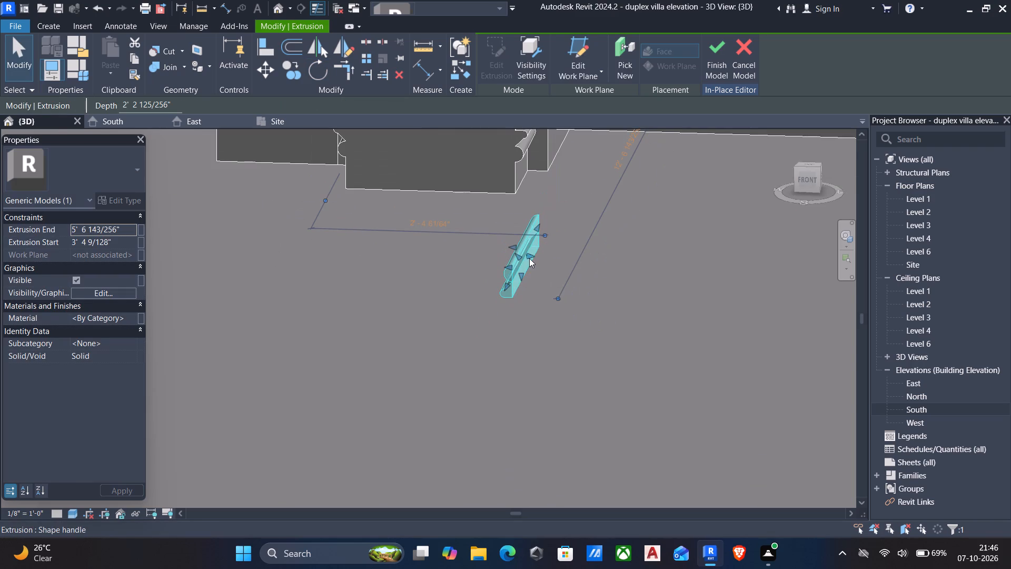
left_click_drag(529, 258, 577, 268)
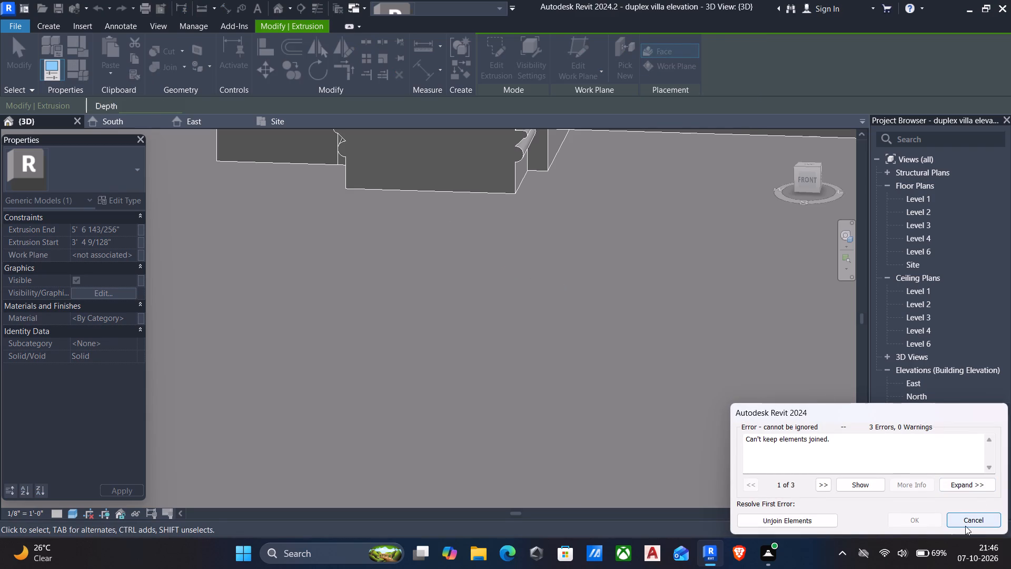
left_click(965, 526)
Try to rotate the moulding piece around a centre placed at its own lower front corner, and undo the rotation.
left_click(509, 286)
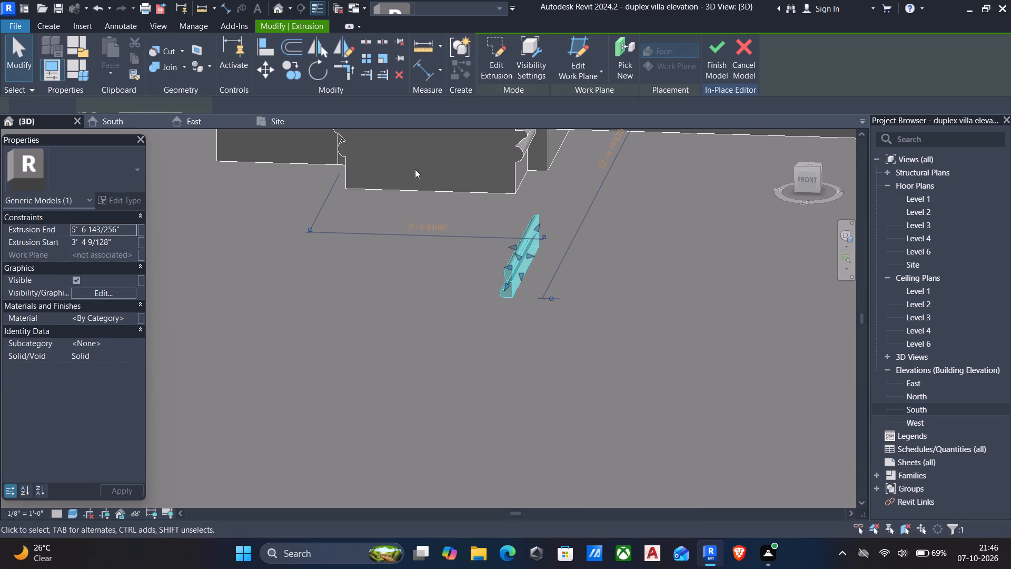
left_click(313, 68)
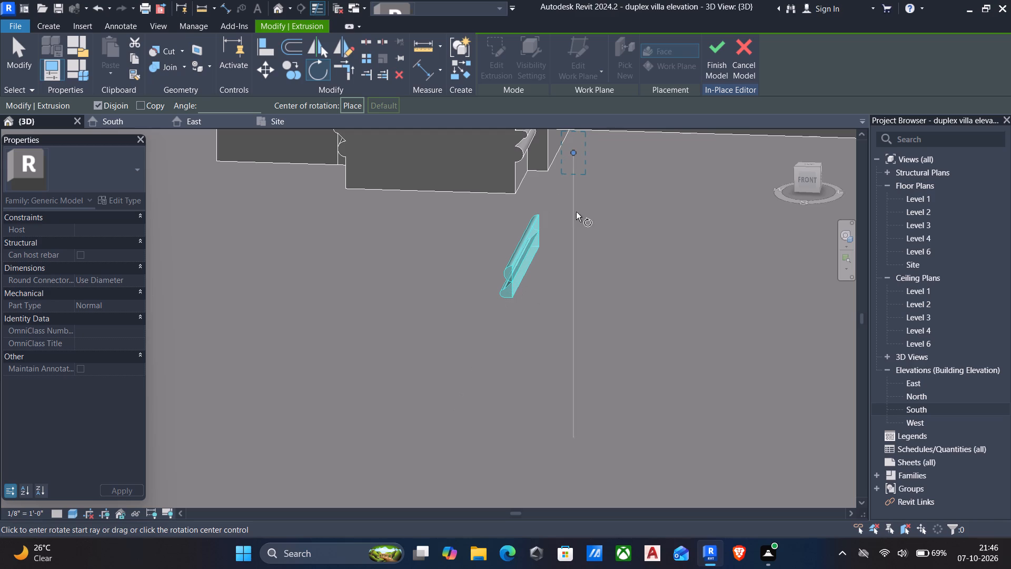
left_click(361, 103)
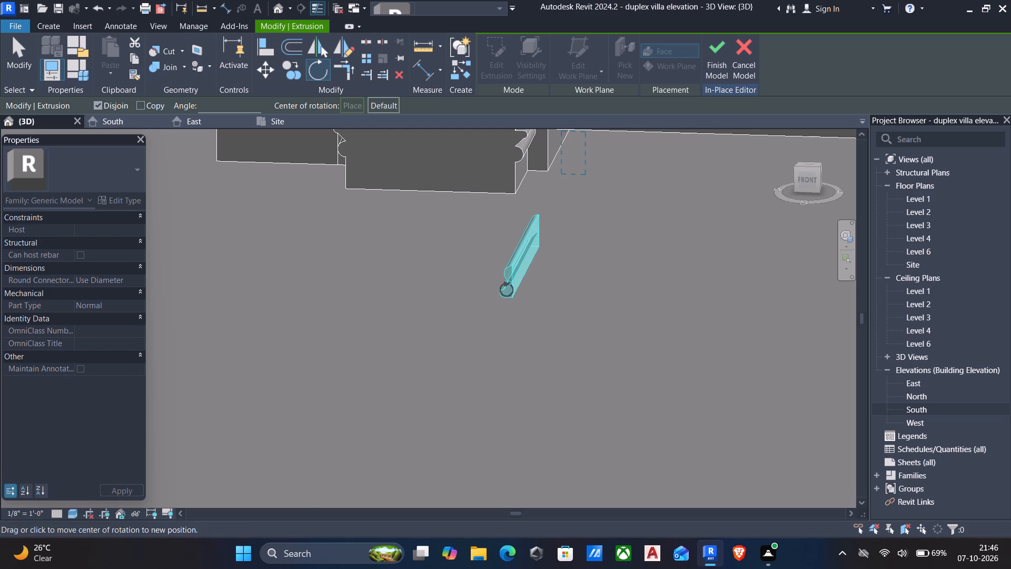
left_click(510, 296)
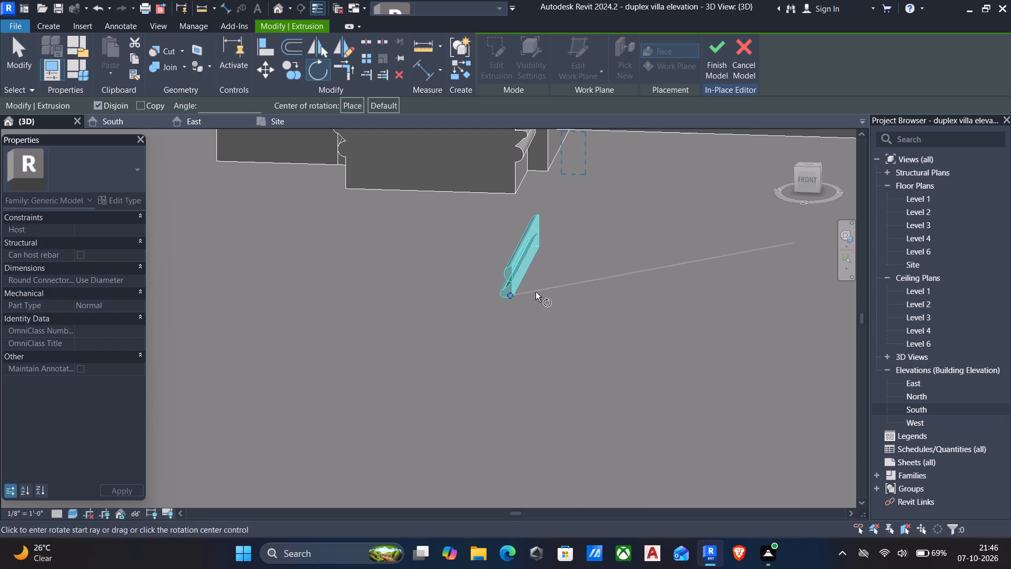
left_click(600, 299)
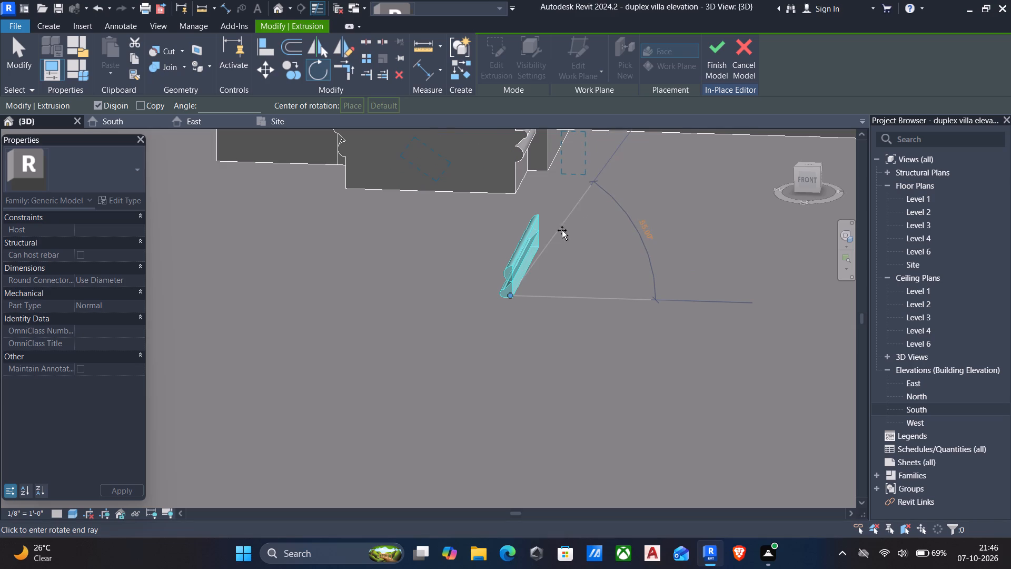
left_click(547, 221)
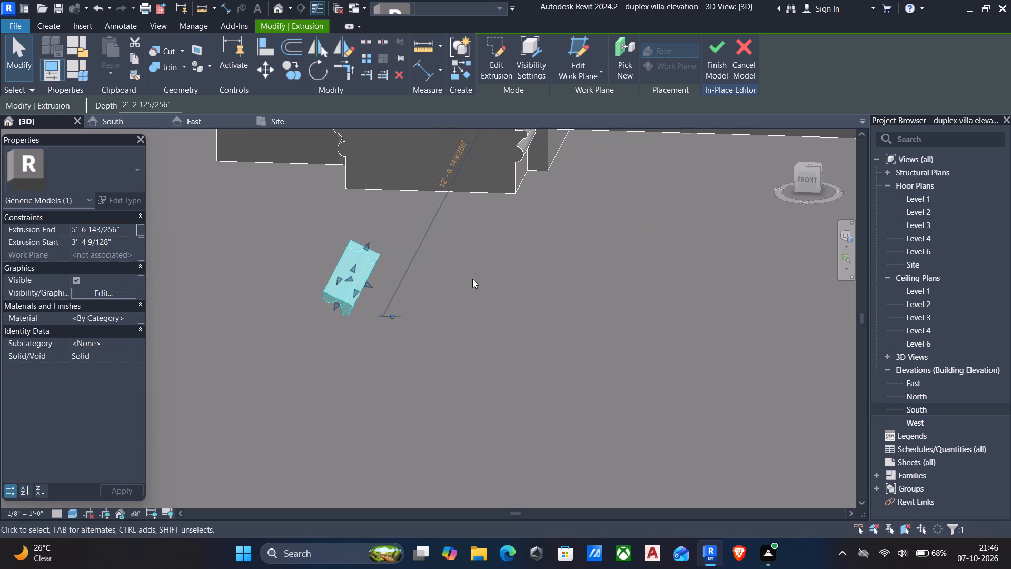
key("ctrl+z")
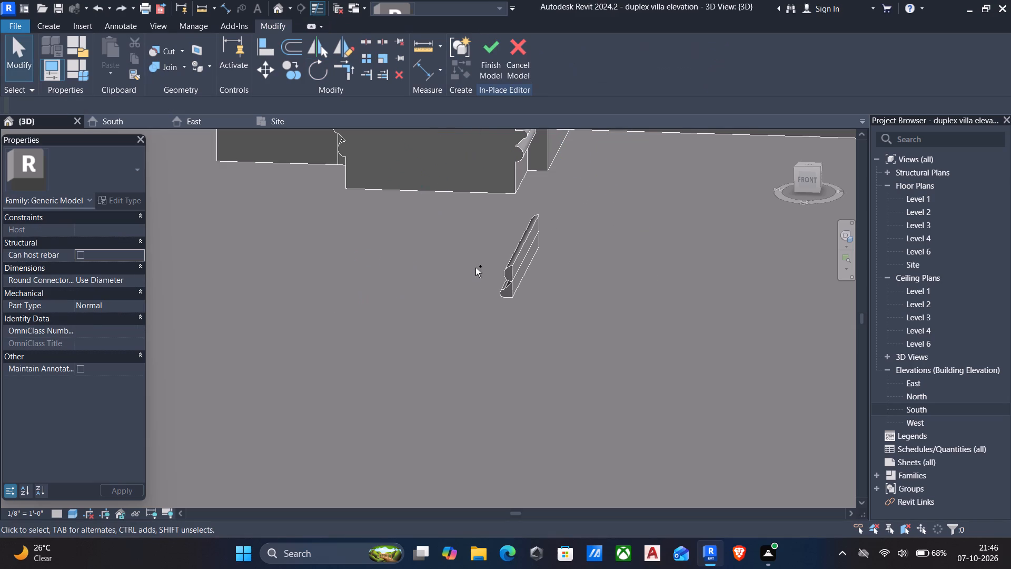
Delete the short moulding piece in front of the pier.
left_click(515, 254)
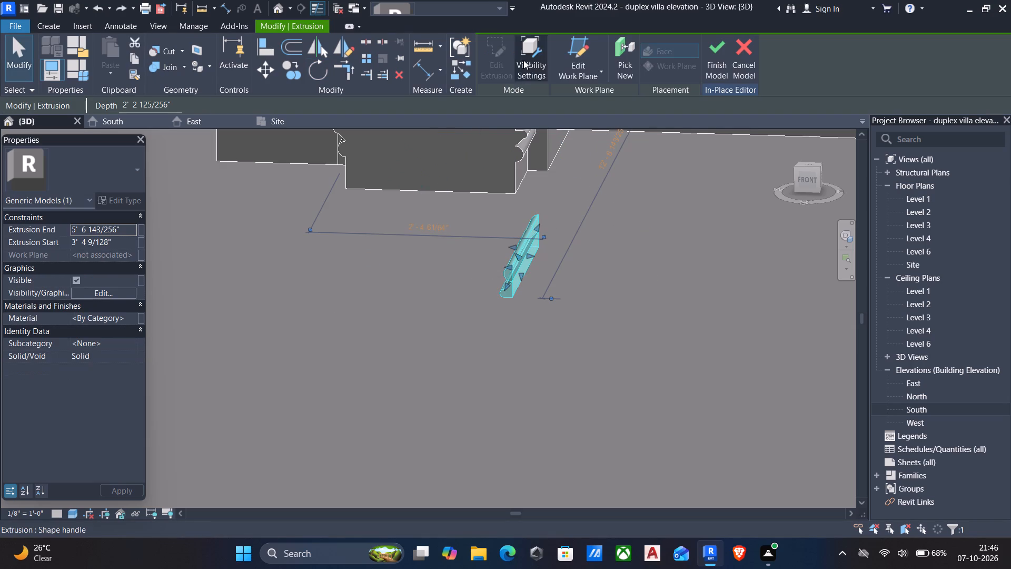
key("Delete")
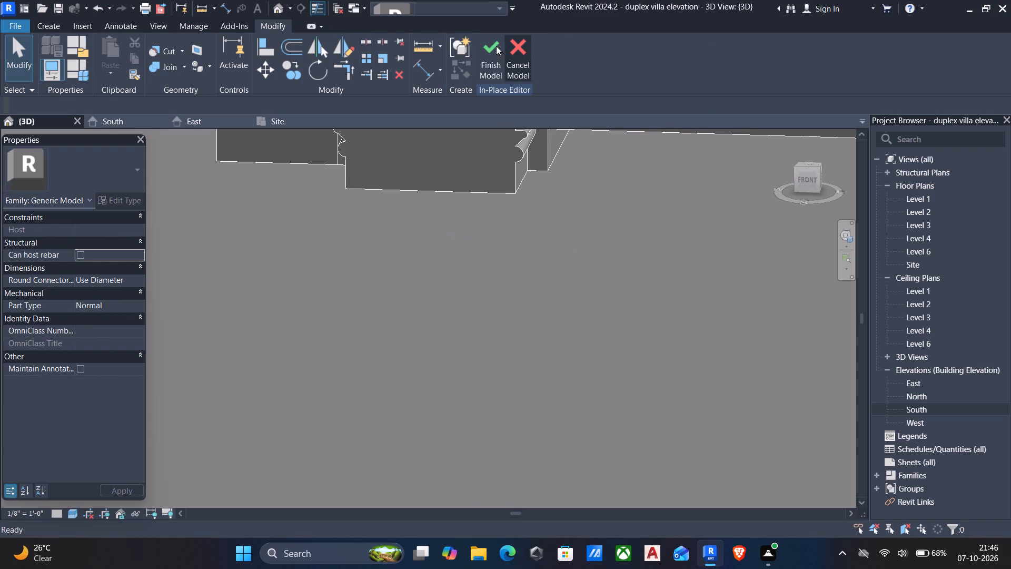
Finish the in-place facade model.
left_click(492, 48)
Reopen the in-place facade model and open the sketch of the moulded entrance pier extrusion beside the steps for editing.
scroll(551, 246, "down", 5)
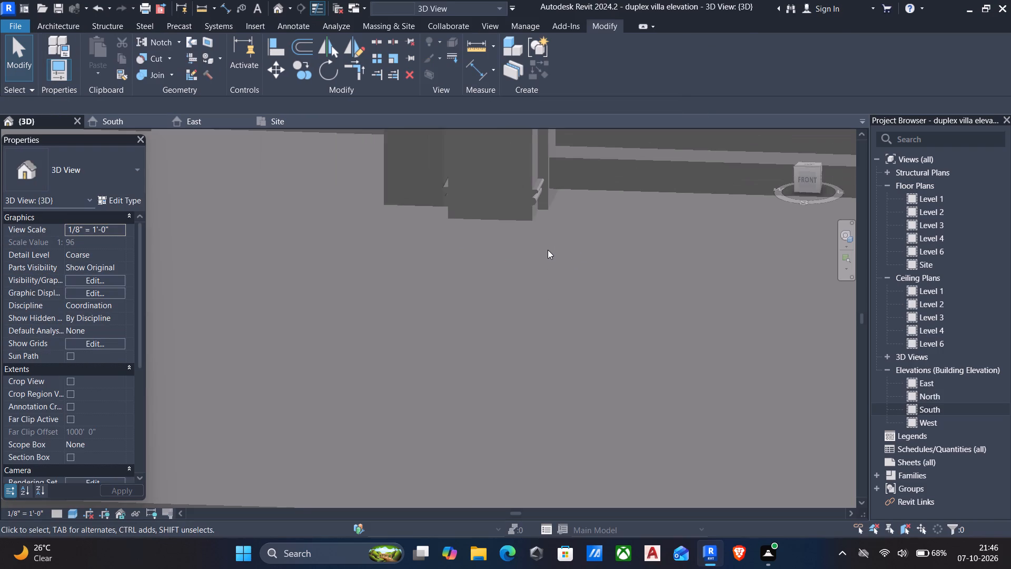
scroll(547, 251, "down", 5)
middle_click_drag(539, 256, 697, 213, "shift")
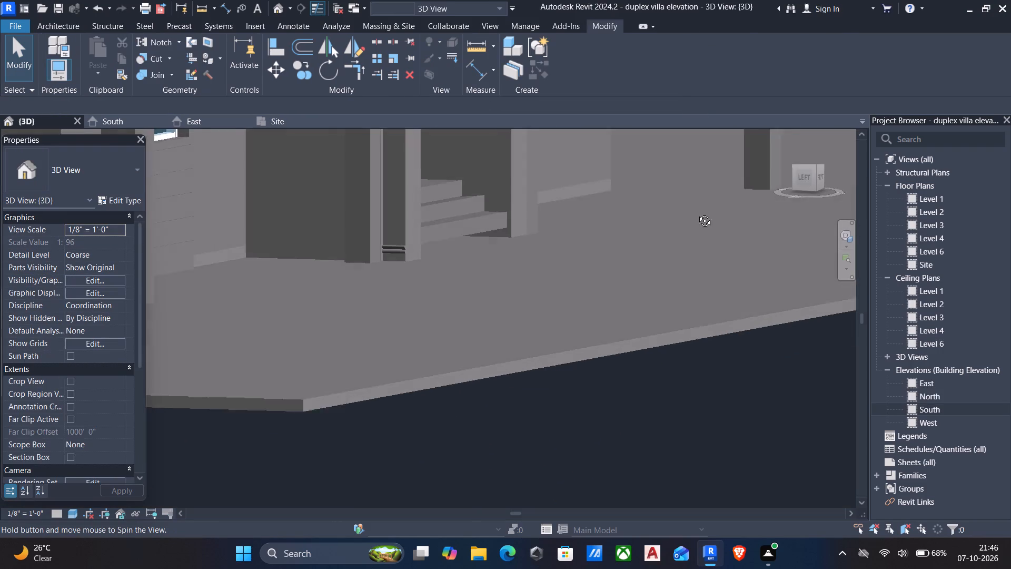
middle_click_drag(697, 213, 693, 227, "shift")
scroll(686, 229, "down", 6)
middle_click_drag(630, 292, 546, 380)
middle_click_drag(569, 368, 556, 377, "shift")
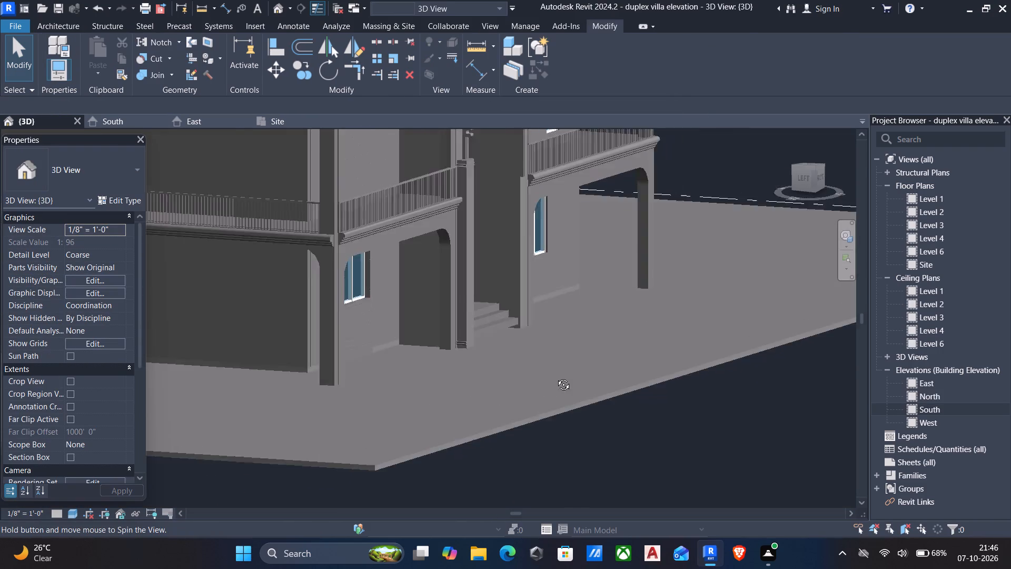
middle_click_drag(556, 377, 452, 394, "shift")
scroll(520, 328, "up", 4)
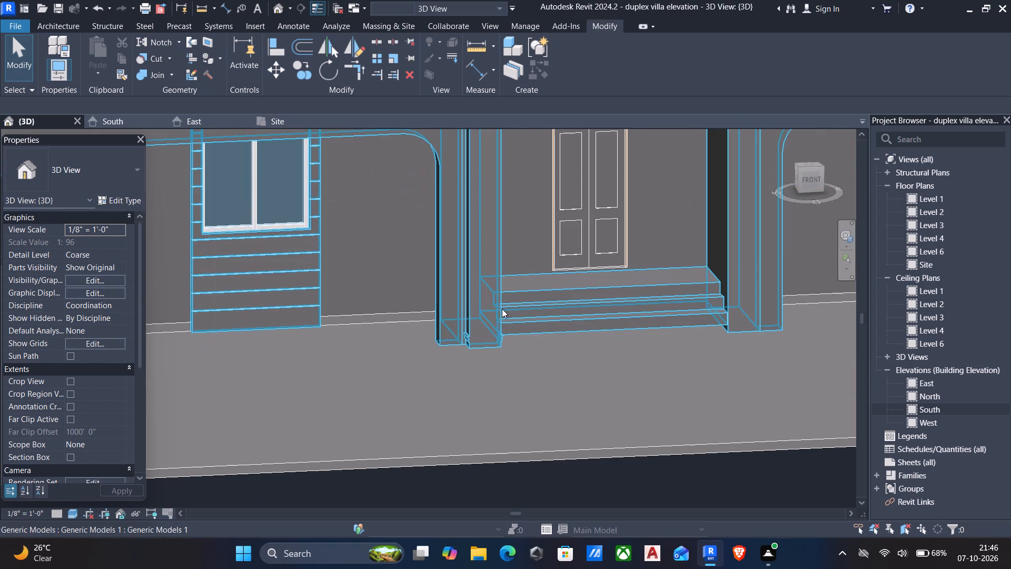
left_click_drag(483, 315, 491, 293)
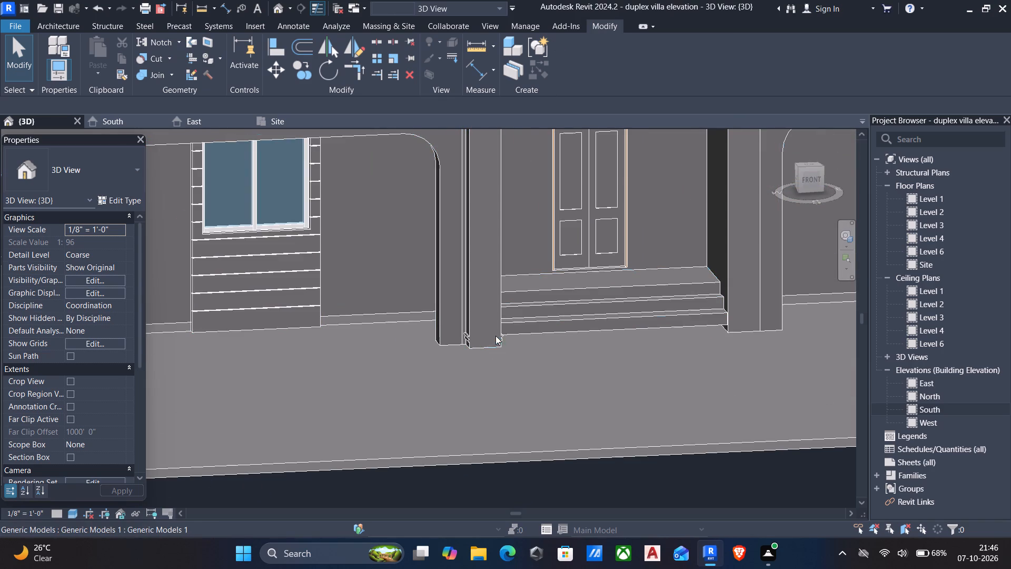
left_click(503, 331)
left_click(573, 61)
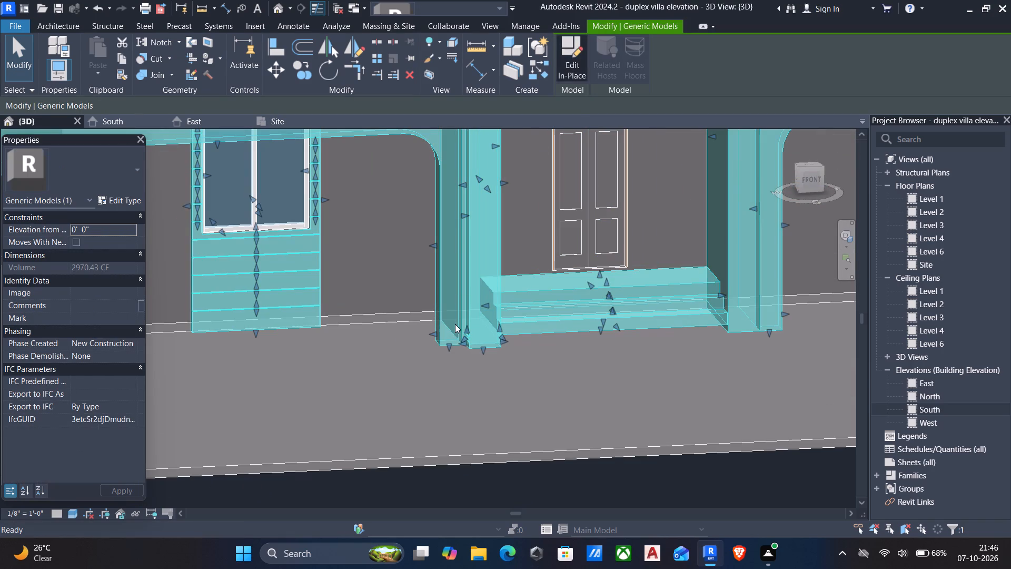
scroll(470, 354, "up", 5)
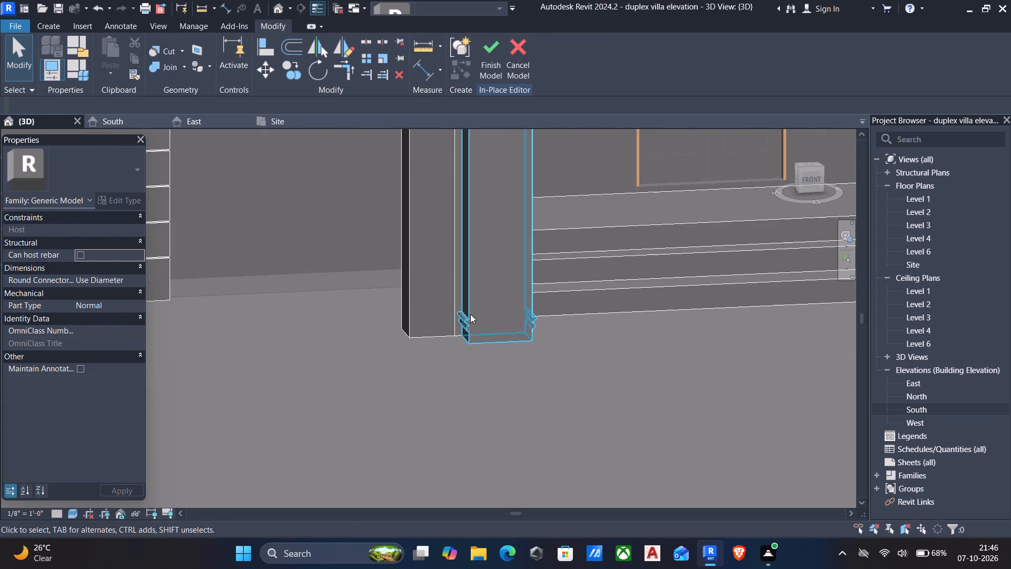
left_click(470, 315)
left_click(502, 67)
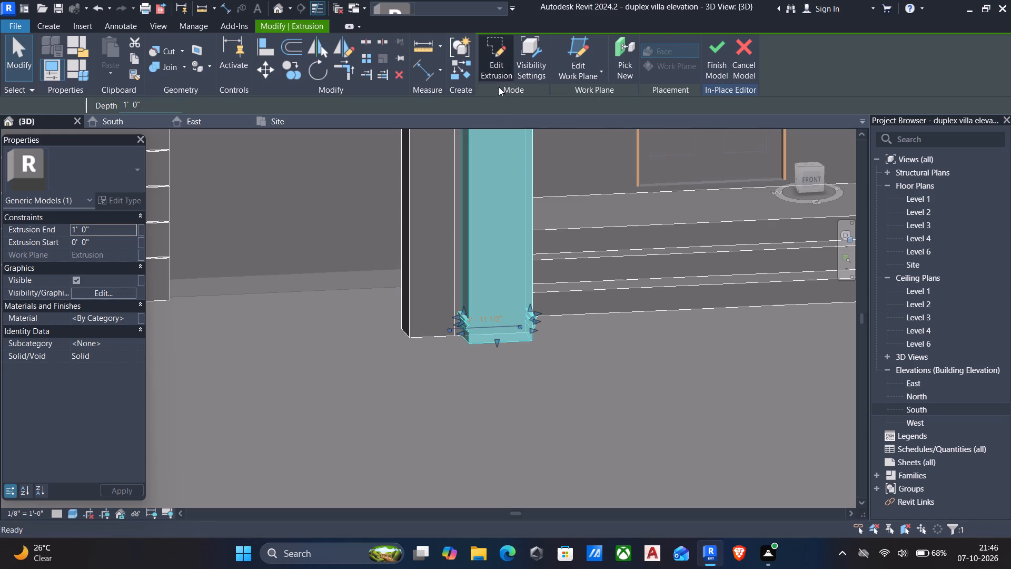
Copy the entire moulded pier profile across the entrance, from the outer base corner beside the existing pier to the opposite outer base corner.
scroll(479, 230, "down", 7)
middle_click_drag(469, 257, 450, 357)
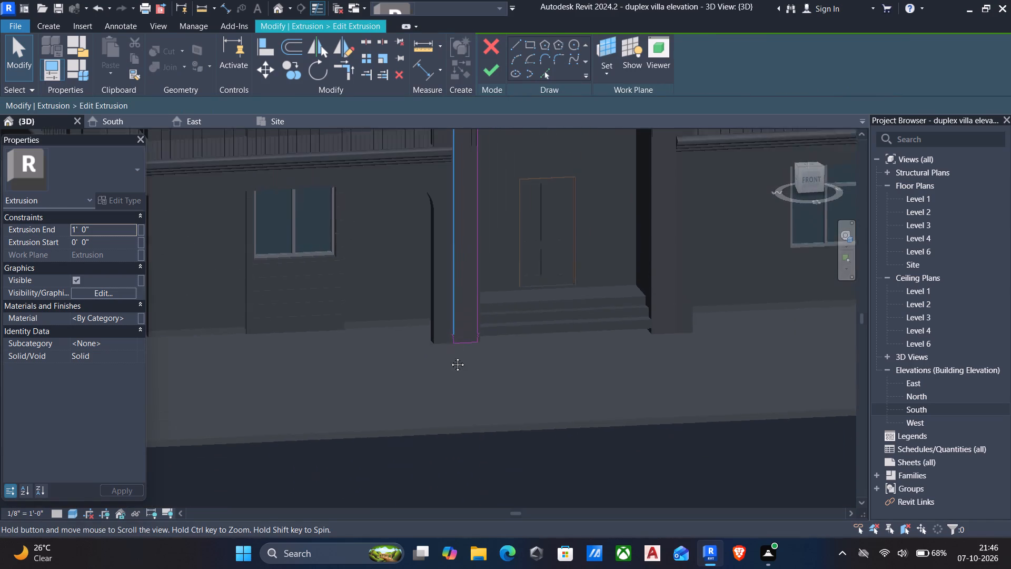
middle_click_drag(450, 357, 450, 399)
left_click_drag(431, 160, 522, 425)
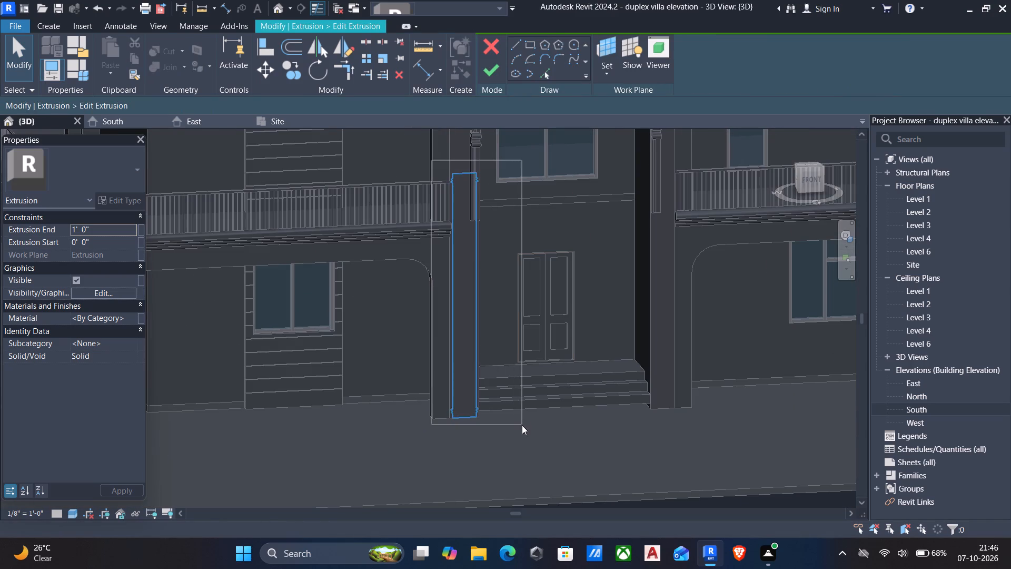
left_click_drag(522, 425, 523, 431)
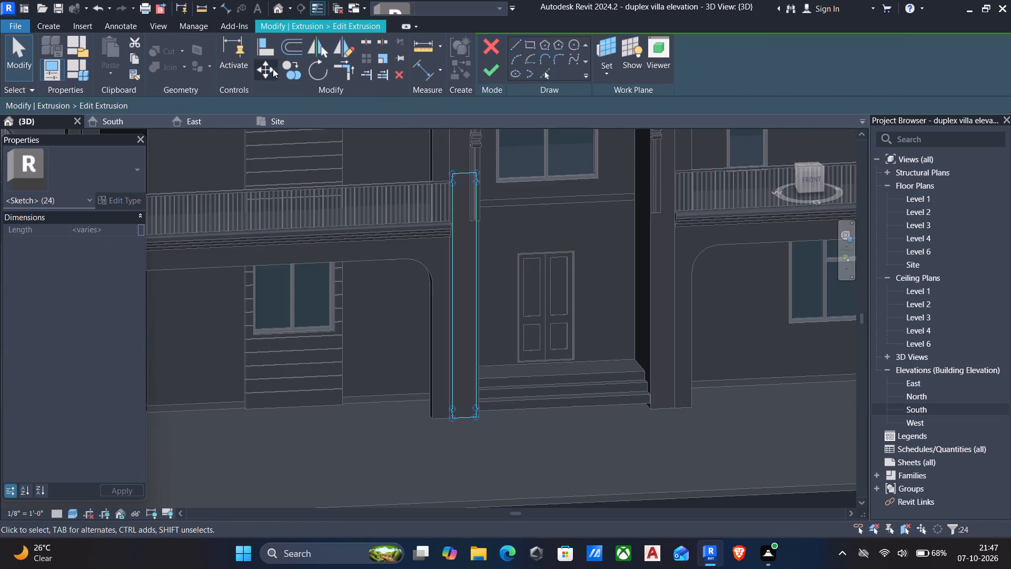
left_click(295, 73)
scroll(500, 443, "up", 2)
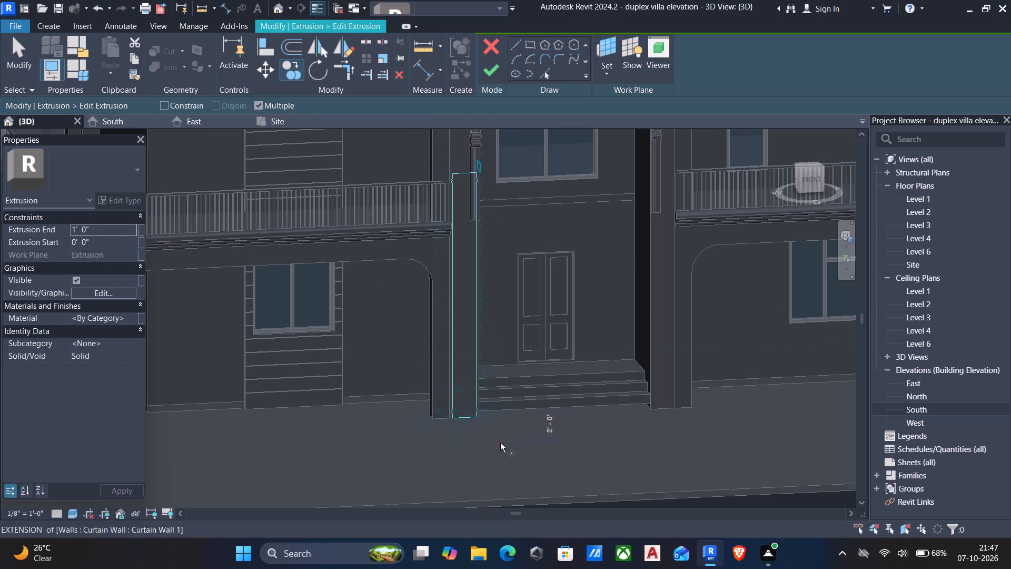
scroll(500, 443, "up", 8)
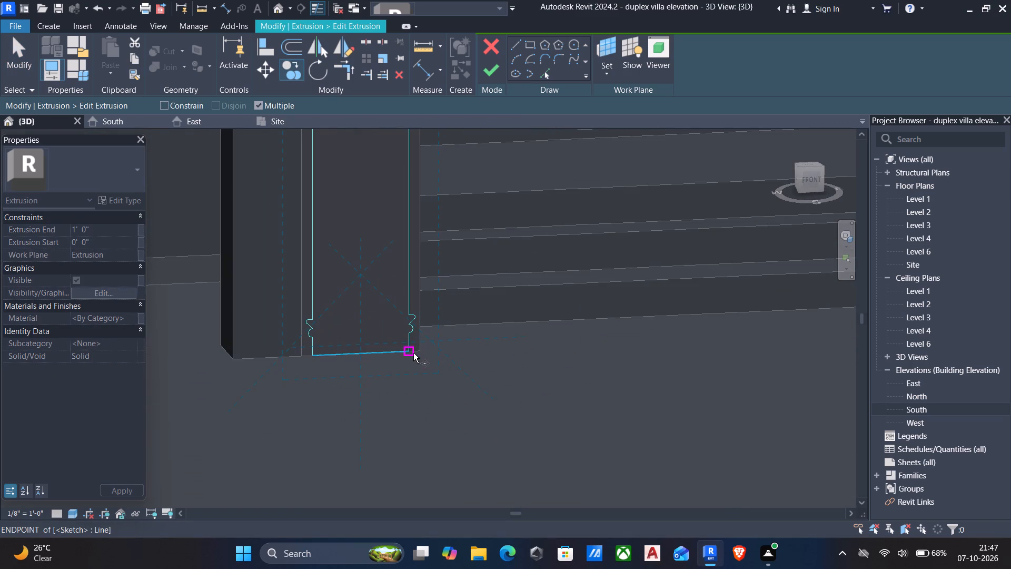
scroll(412, 353, "up", 2)
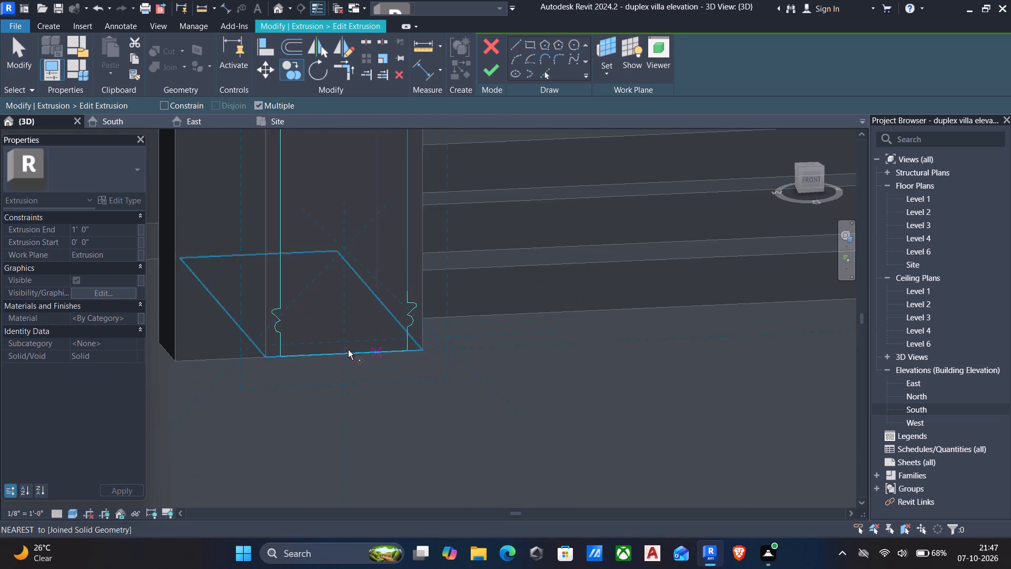
scroll(338, 354, "down", 13)
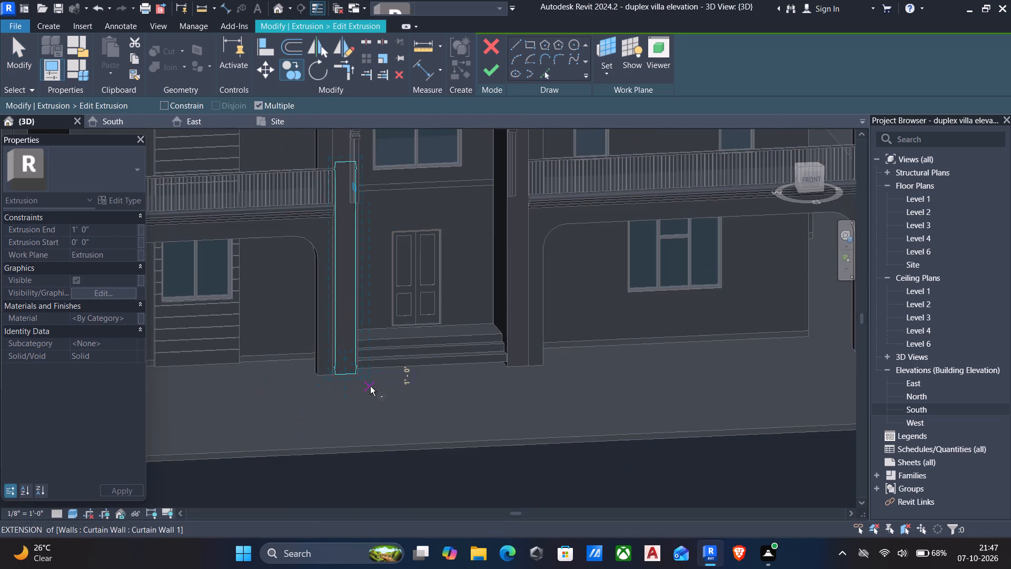
scroll(370, 386, "down", 3)
middle_click_drag(369, 389, 356, 407)
scroll(339, 400, "up", 4)
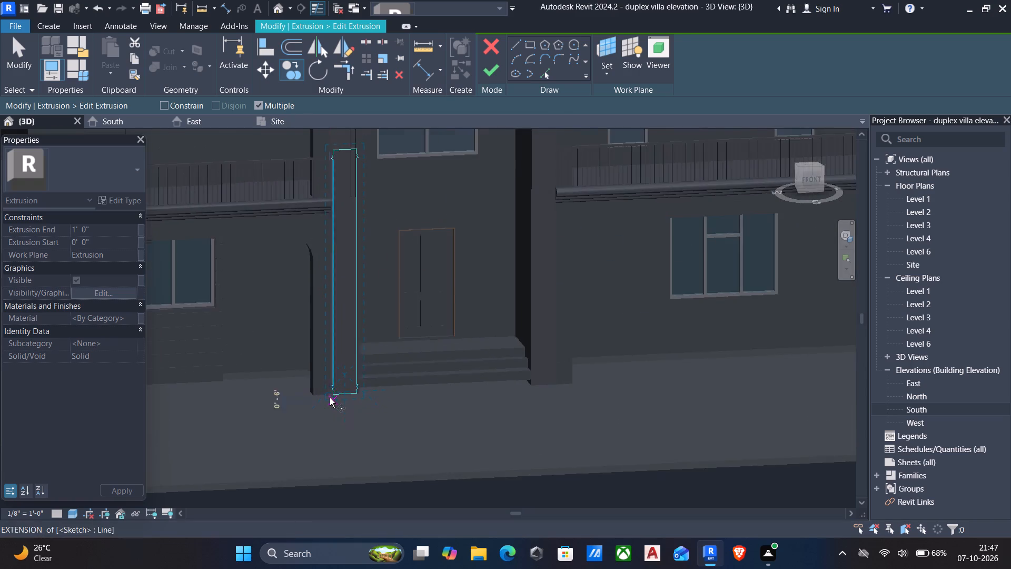
scroll(328, 397, "up", 4)
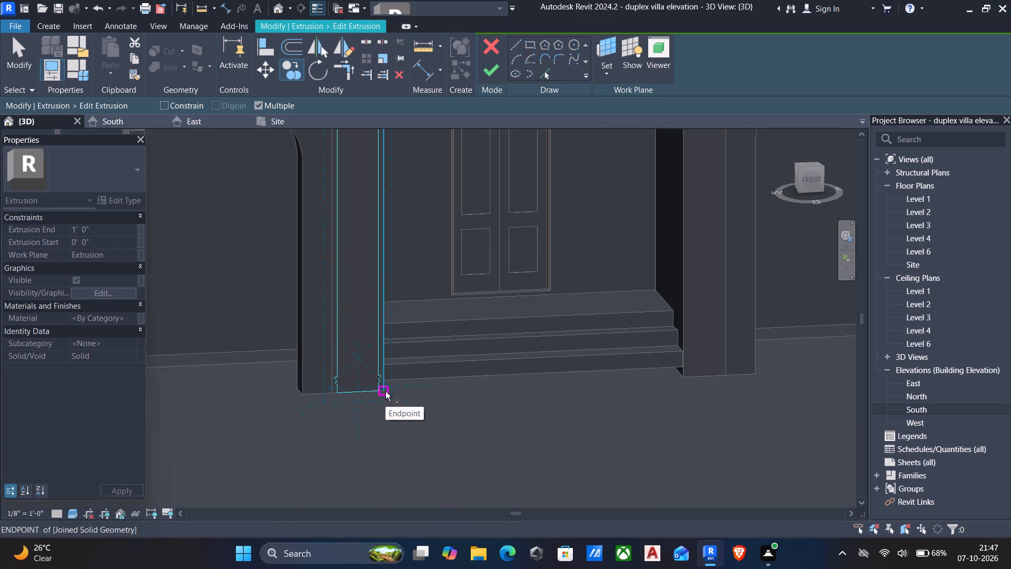
left_click(303, 394)
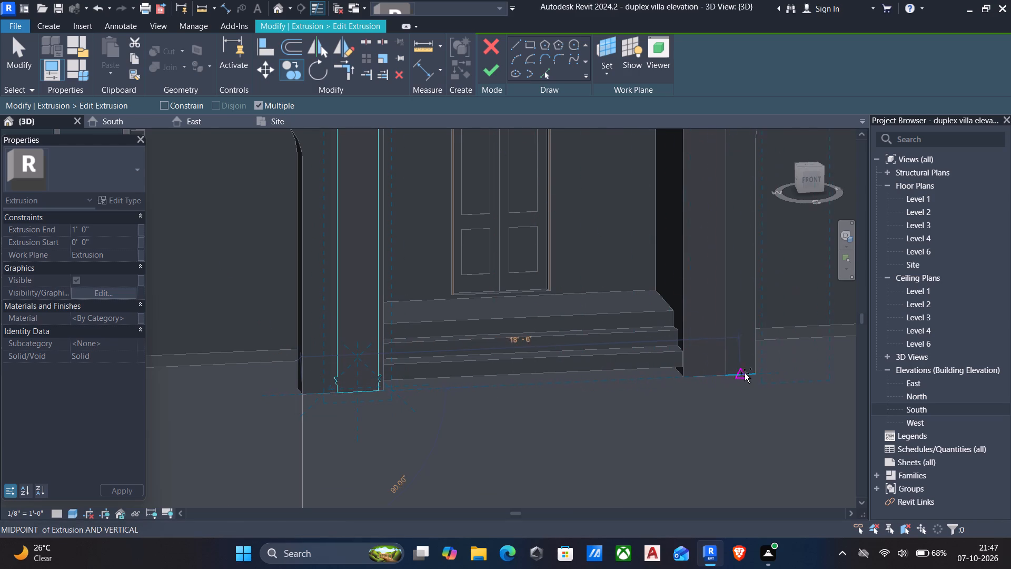
left_click(755, 374)
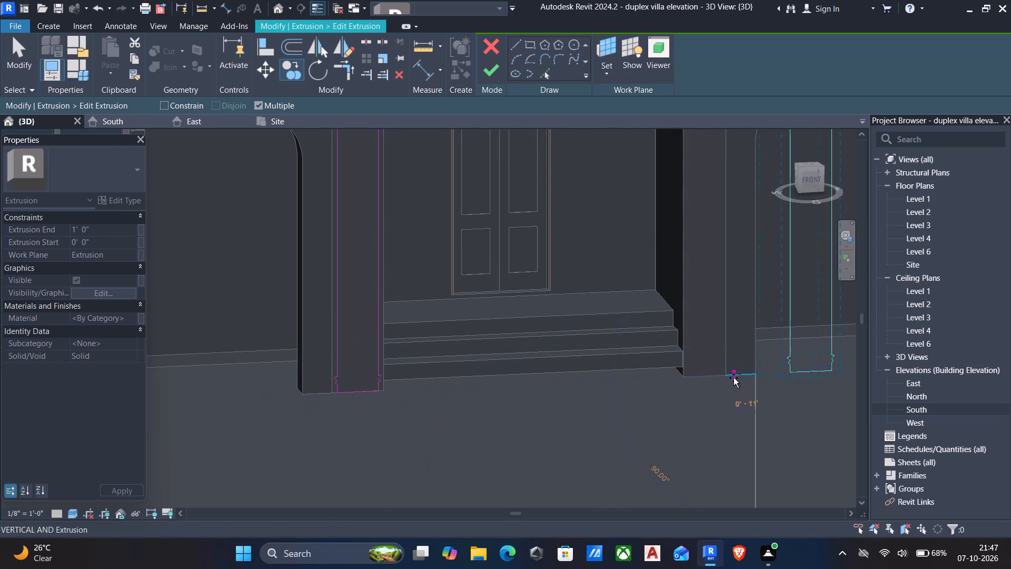
key("Escape")
Nudge the copied pier profile sideways towards the steps until its inner edge aligns with the entrance side of the opposite pier.
scroll(691, 393, "down", 3)
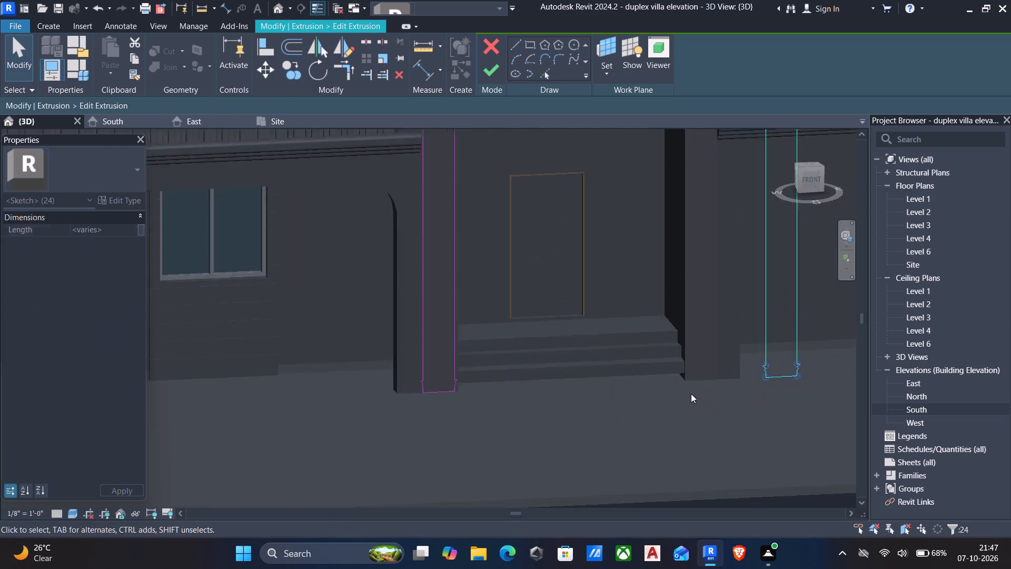
middle_click_drag(561, 396, 478, 442)
scroll(558, 399, "down", 1)
scroll(477, 442, "up", 1)
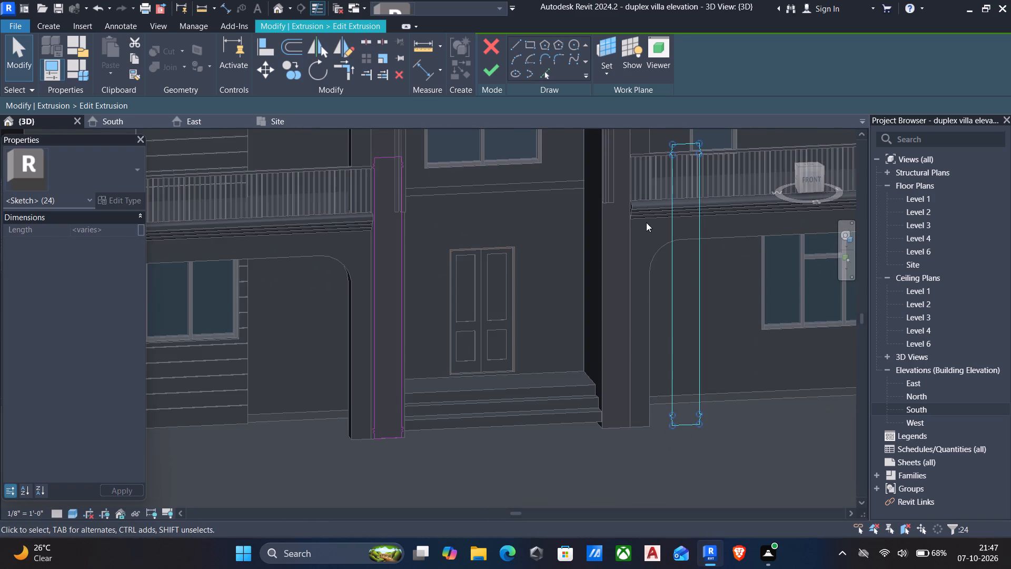
key("Left")
key("Left")
key("Left")
key("Left")
key("Left")
key("Left")
key("Left")
key("Left")
key("Left")
key("Left")
key("Left")
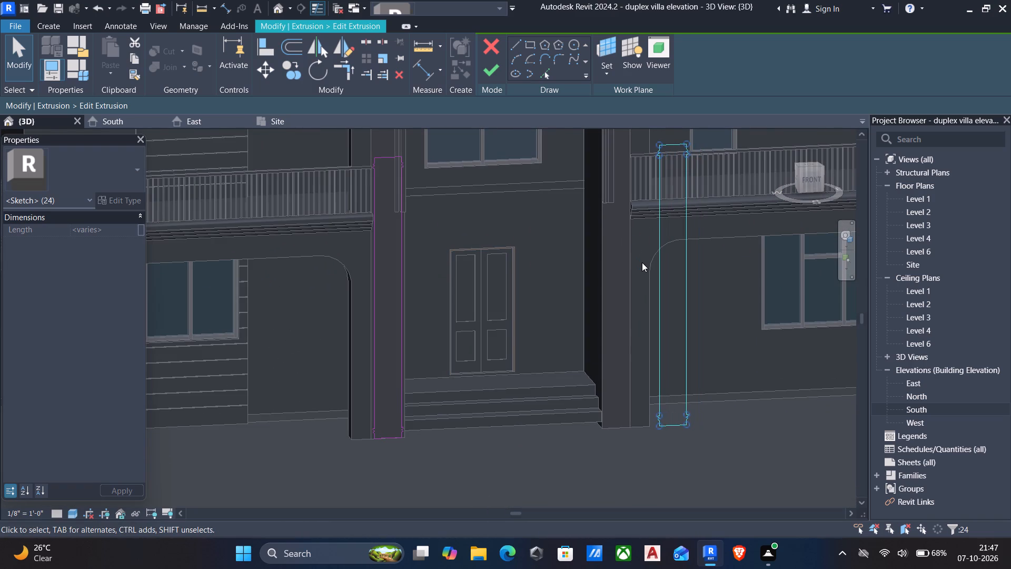
key("Left")
key("Left")
key("Left")
key("Left")
key("Left")
key("Left")
scroll(680, 391, "up", 4)
key("Left")
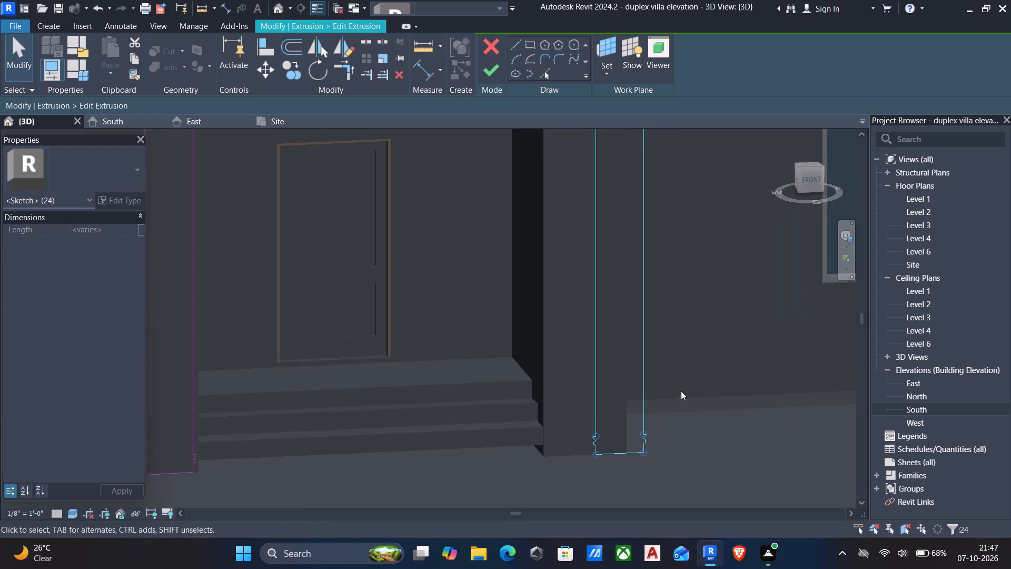
key("Left")
key("Left")
key("Left")
key("Left")
key("Left")
key("Left")
key("Left")
key("Left")
key("Left")
key("Left")
key("Left")
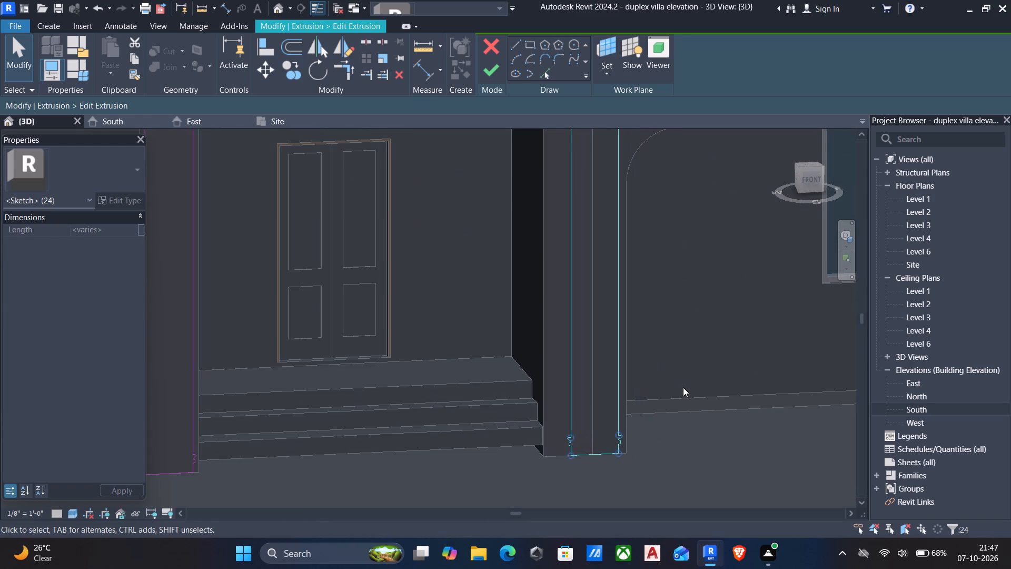
key("Left")
key("Left")
key("Left")
key("Left")
key("Left")
key("Left")
key("Left")
key("Left")
key("Left")
key("Left")
key("Left")
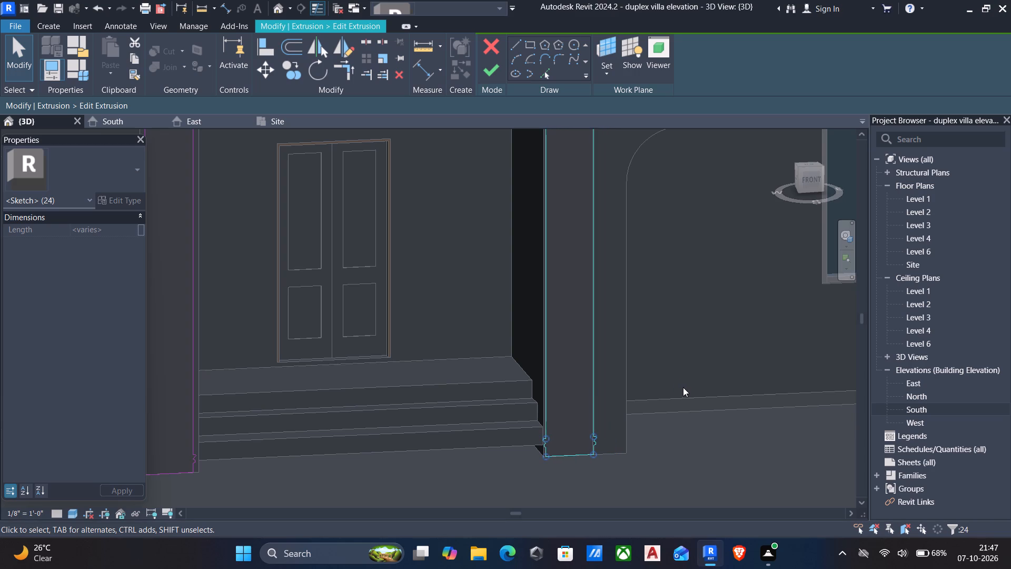
Finish the edited extrusion sketch with a moulded pier profile on both sides of the entrance, and clear the selection.
scroll(390, 403, "down", 1)
middle_click_drag(389, 405, 383, 354)
middle_click_drag(454, 372, 456, 350)
middle_click_drag(501, 376, 460, 382)
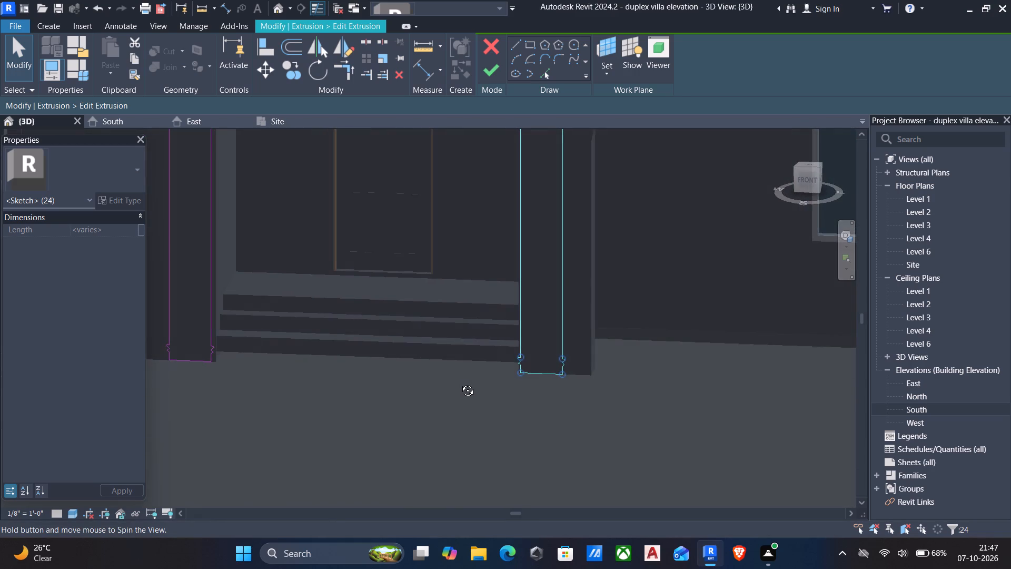
middle_click_drag(460, 382, 467, 370)
scroll(456, 346, "down", 3)
middle_click_drag(454, 349, 449, 369, "shift")
middle_click(470, 349)
scroll(501, 242, "down", 2)
middle_click_drag(486, 307, 487, 393)
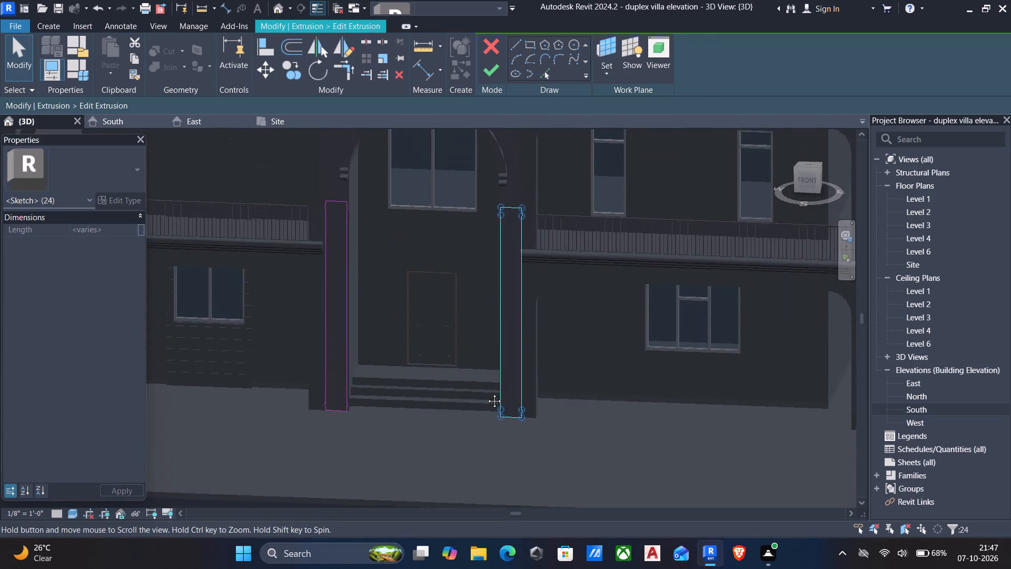
middle_click_drag(487, 393, 487, 394)
scroll(501, 356, "up", 1)
left_click(492, 64)
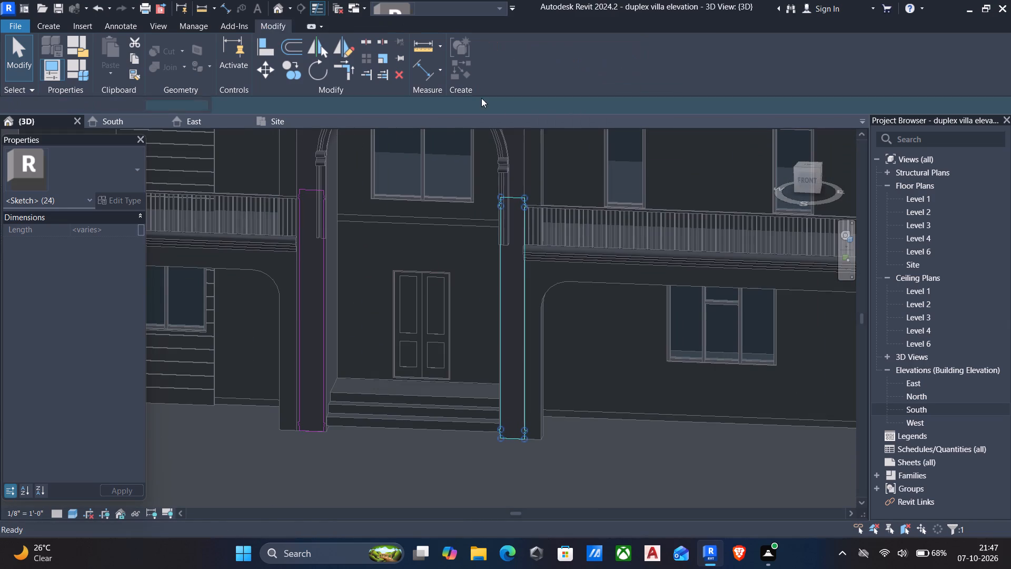
scroll(455, 198, "down", 5)
middle_click_drag(451, 212, 607, 255)
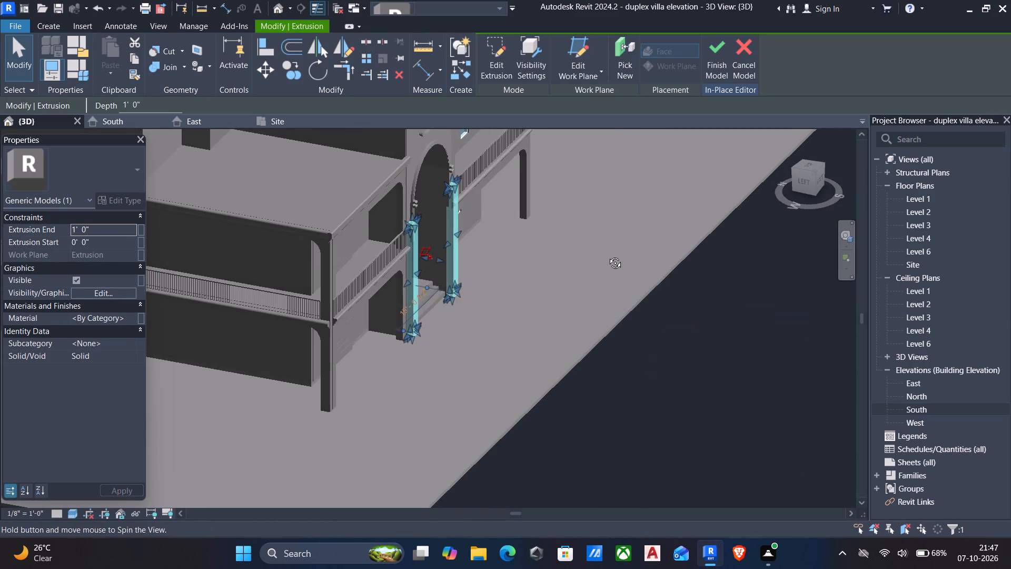
middle_click_drag(607, 255, 602, 264)
key("Escape")
Examine the moulded pier tops and the arch trim above them from the front and at an angle.
scroll(594, 274, "down", 2)
middle_click_drag(590, 287, 432, 252)
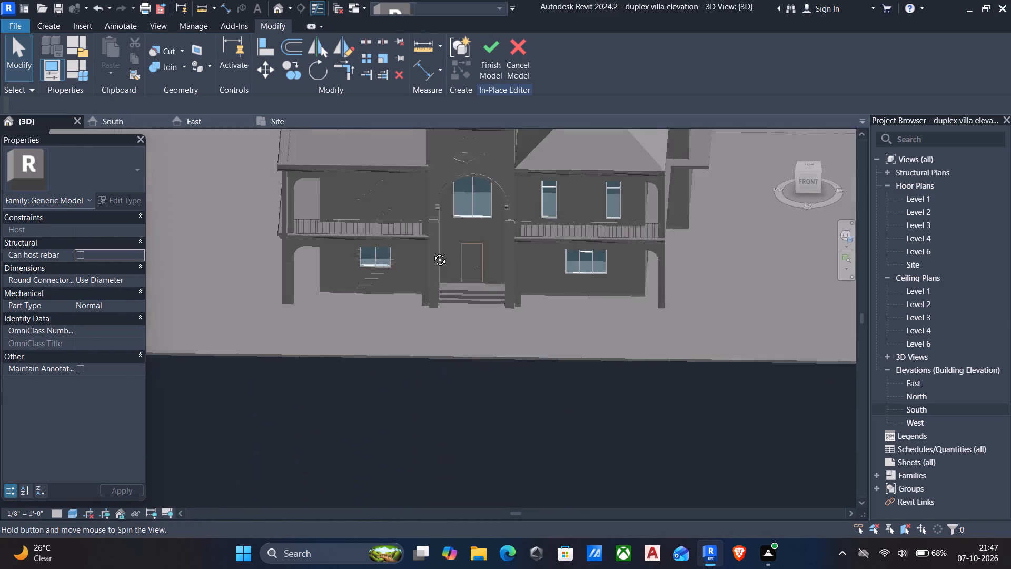
middle_click_drag(432, 252, 430, 251)
scroll(435, 238, "up", 5)
scroll(426, 191, "down", 1)
scroll(426, 192, "up", 11)
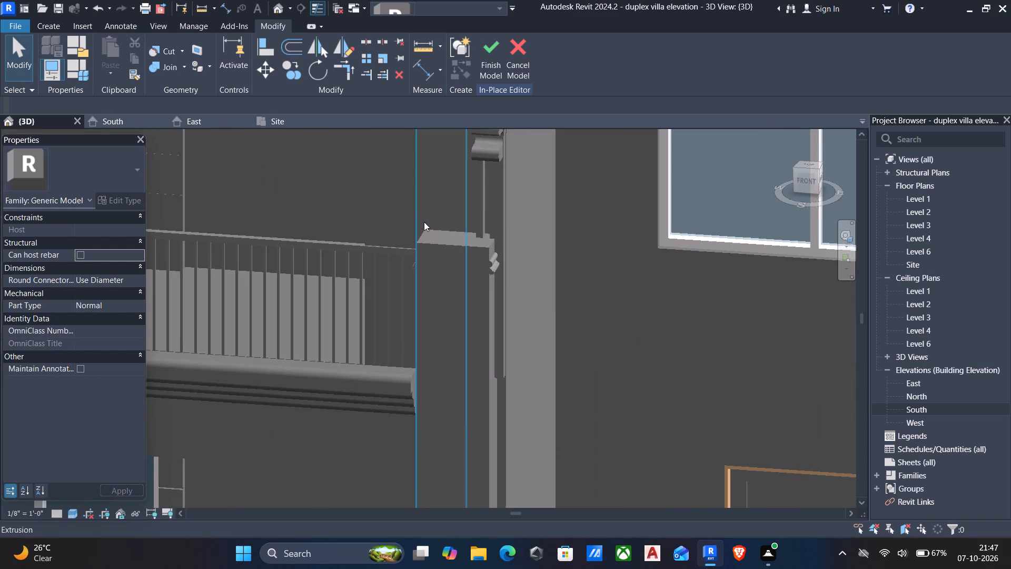
scroll(445, 266, "down", 2)
middle_click_drag(444, 268, 454, 403)
scroll(460, 327, "down", 1)
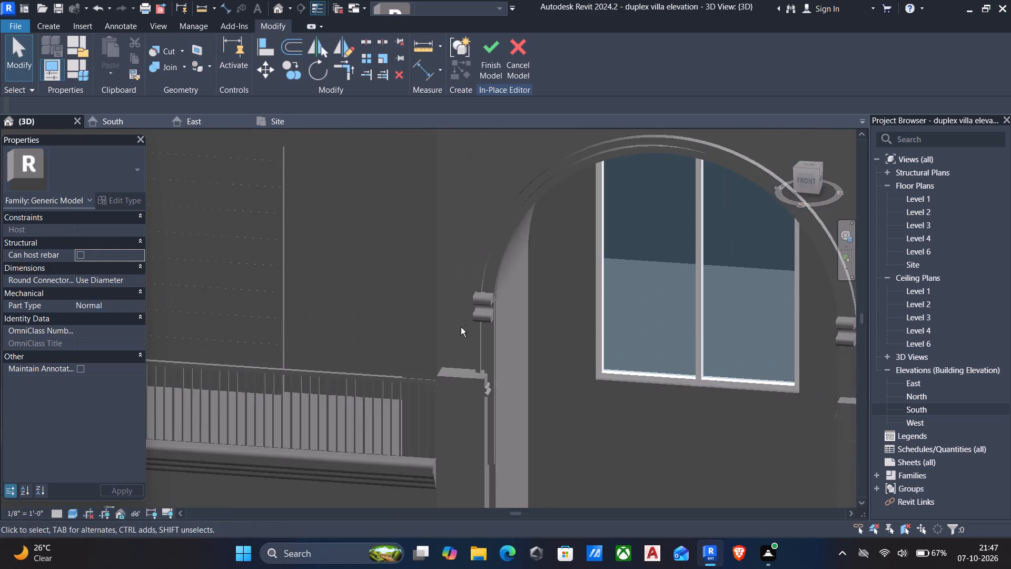
scroll(461, 327, "down", 1)
middle_click_drag(461, 327, 564, 358, "shift")
scroll(561, 395, "up", 5)
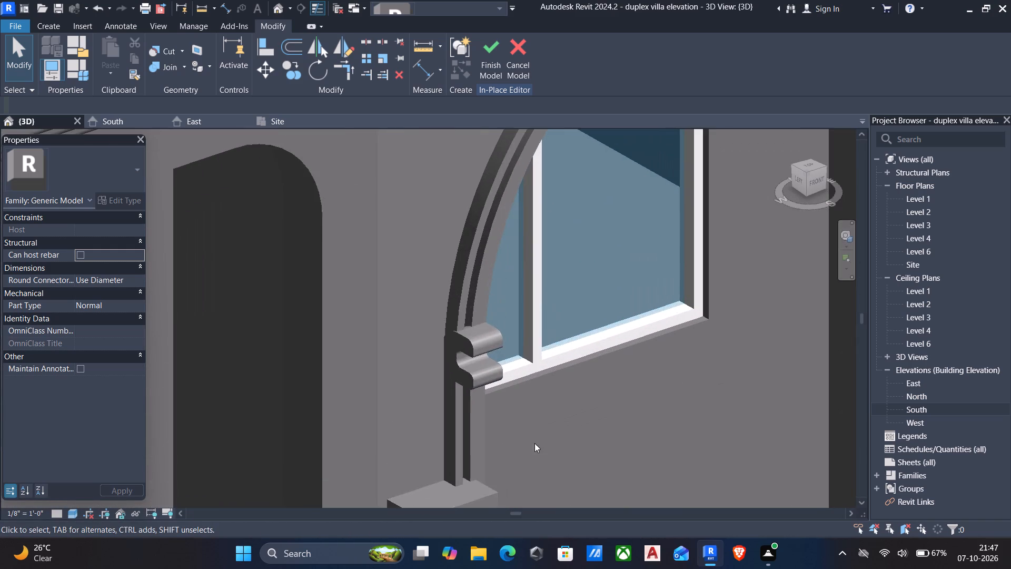
middle_click_drag(522, 449, 540, 350)
scroll(494, 384, "up", 4)
scroll(472, 389, "down", 3)
middle_click_drag(467, 392, 494, 325)
scroll(497, 315, "down", 2)
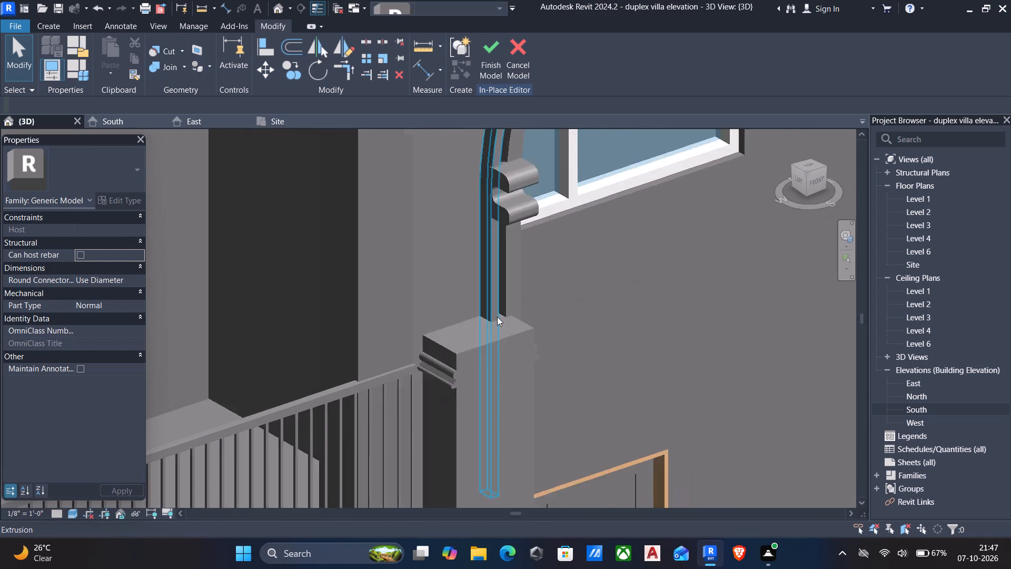
scroll(497, 317, "down", 6)
middle_click_drag(520, 318, 485, 405)
scroll(605, 188, "down", 4)
middle_click_drag(598, 202, 571, 251, "shift")
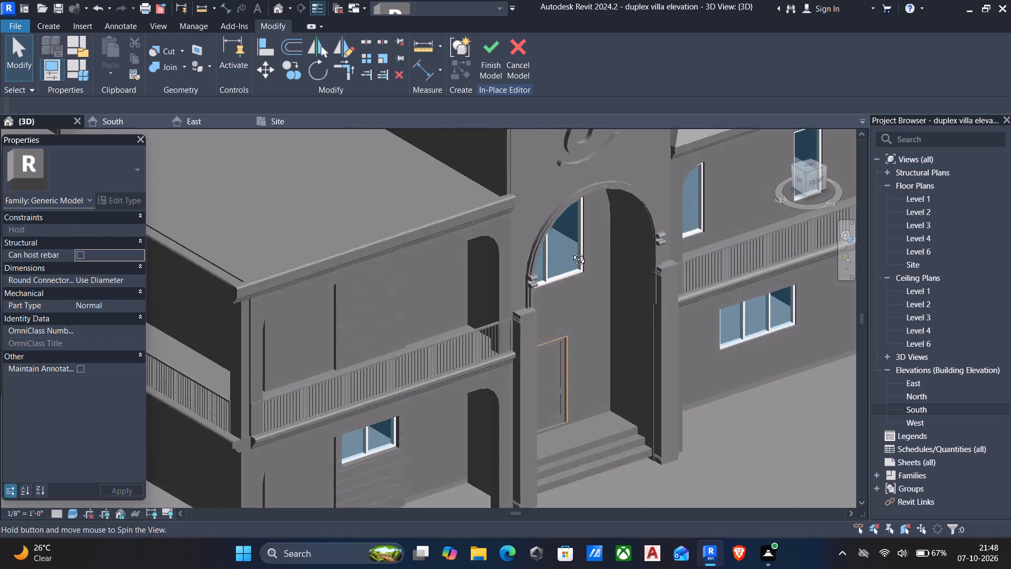
Finish the in-place facade model edit.
middle_click_drag(571, 251, 547, 260, "shift")
middle_click_drag(563, 315, 572, 225)
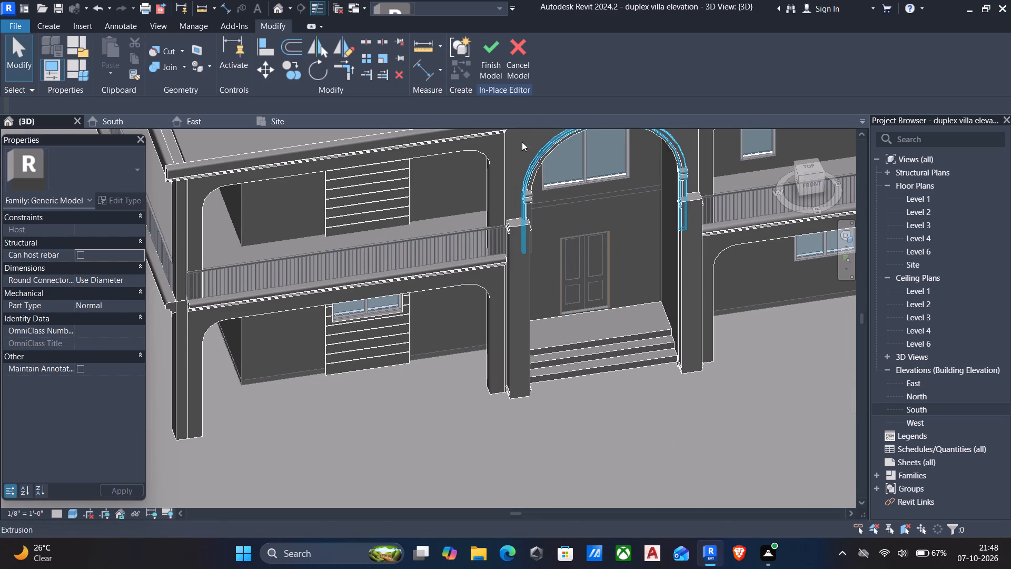
left_click(491, 46)
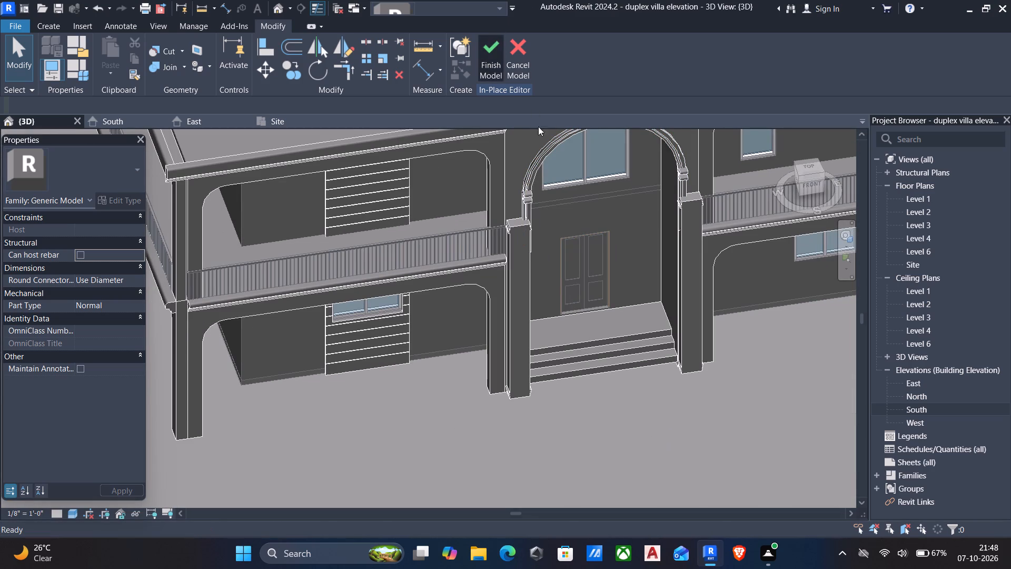
Reopen the in-place facade model and open the sketch of the entrance pier extrusion for editing.
scroll(562, 237, "down", 6)
middle_click_drag(543, 324, 529, 349)
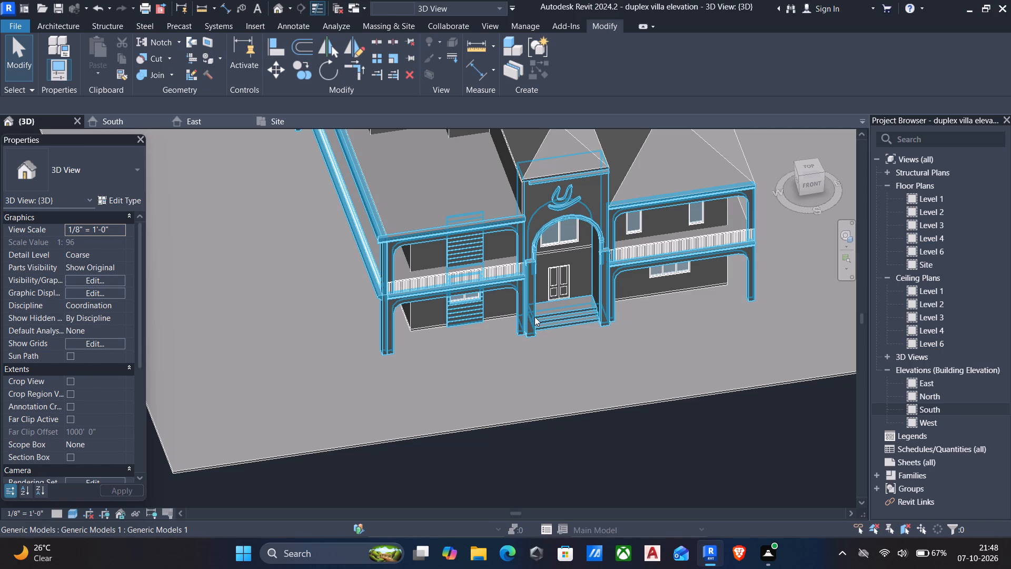
left_click(534, 317)
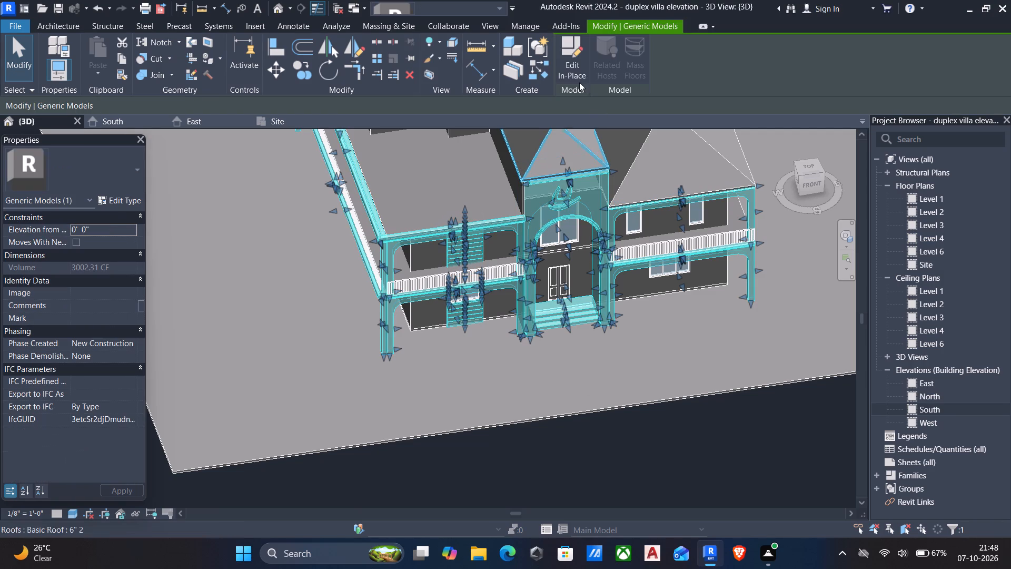
left_click(563, 68)
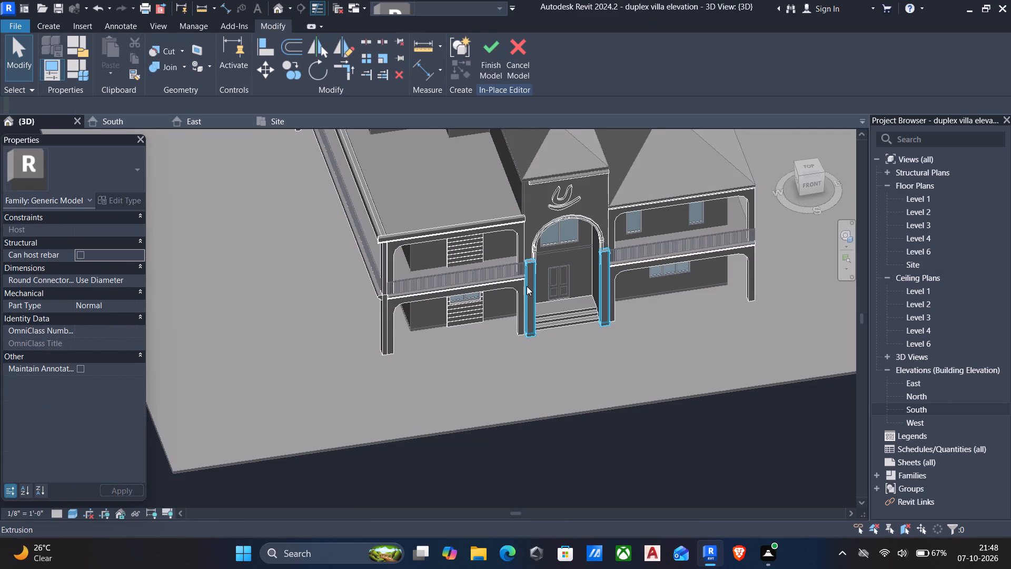
scroll(527, 286, "up", 5)
left_click(538, 255)
left_click(543, 257)
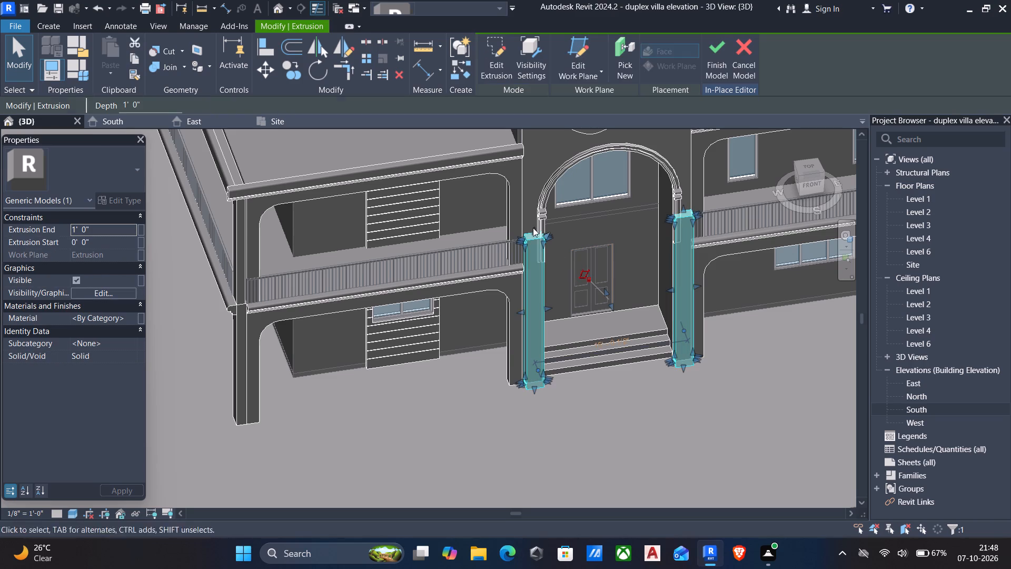
left_click(504, 71)
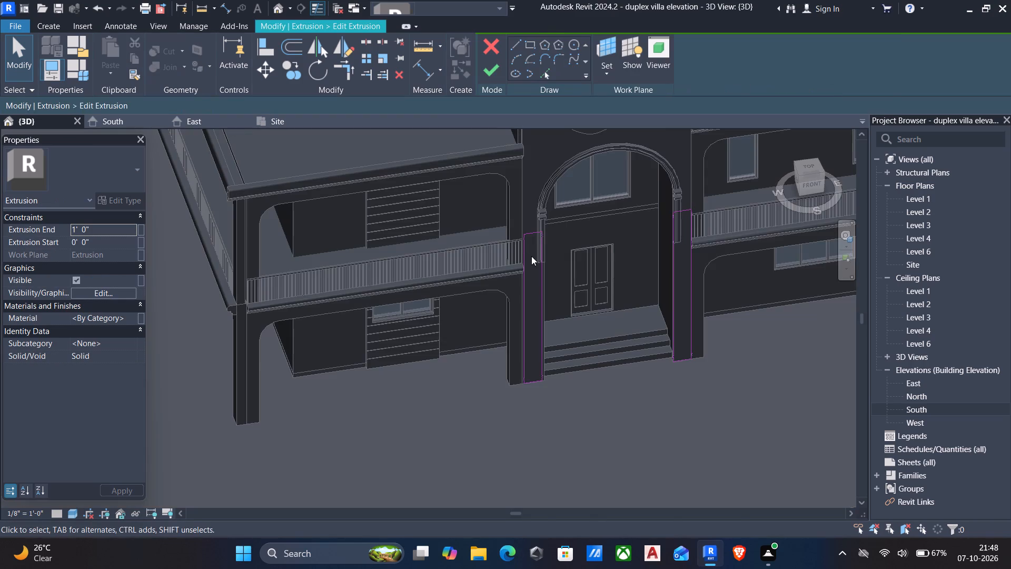
Round the west pier's top outer corner with a Fillet Arc of about 3" radius, drawn freehand.
scroll(531, 256, "up", 4)
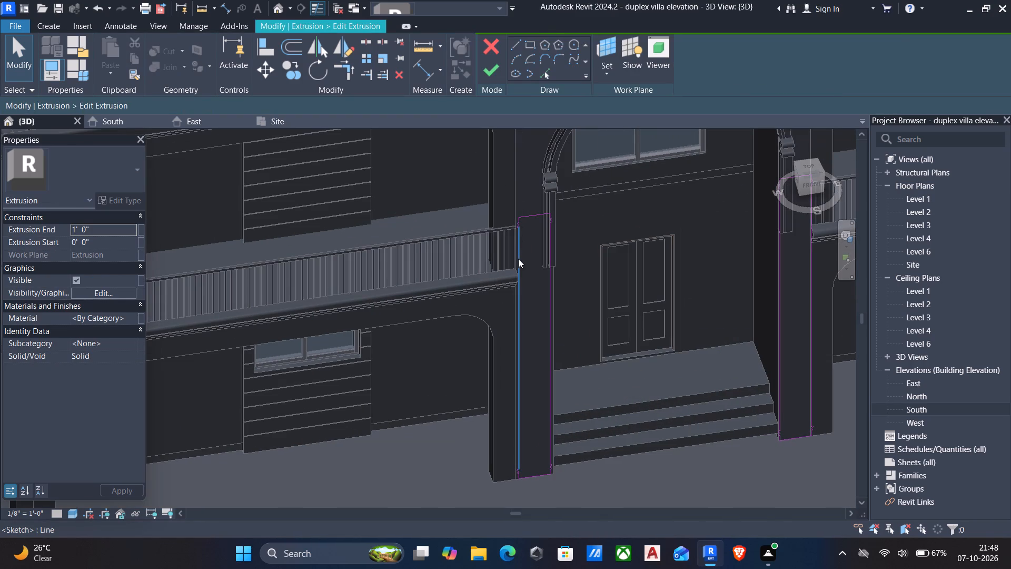
scroll(520, 211, "up", 5)
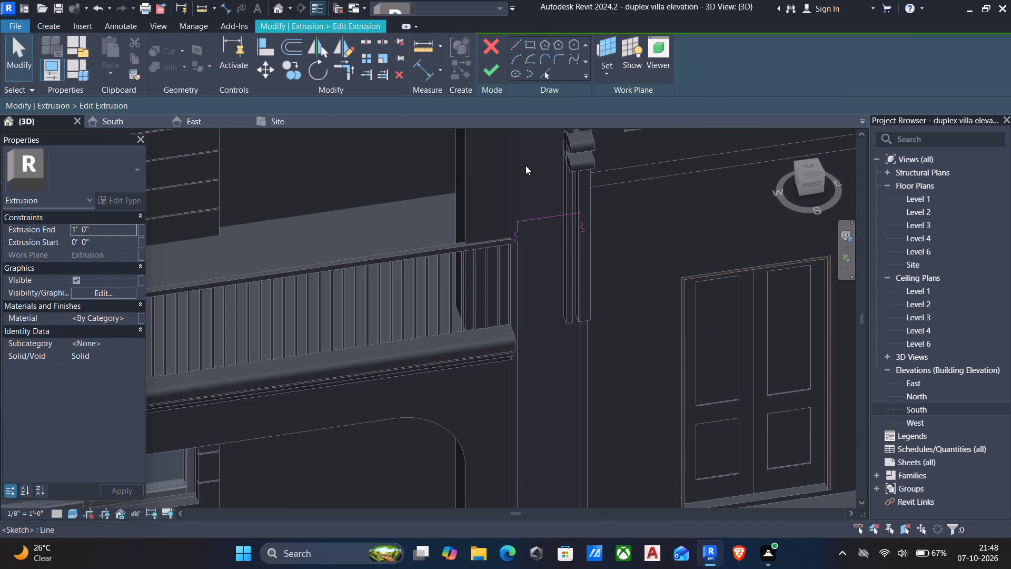
left_click(554, 56)
scroll(531, 233, "up", 8)
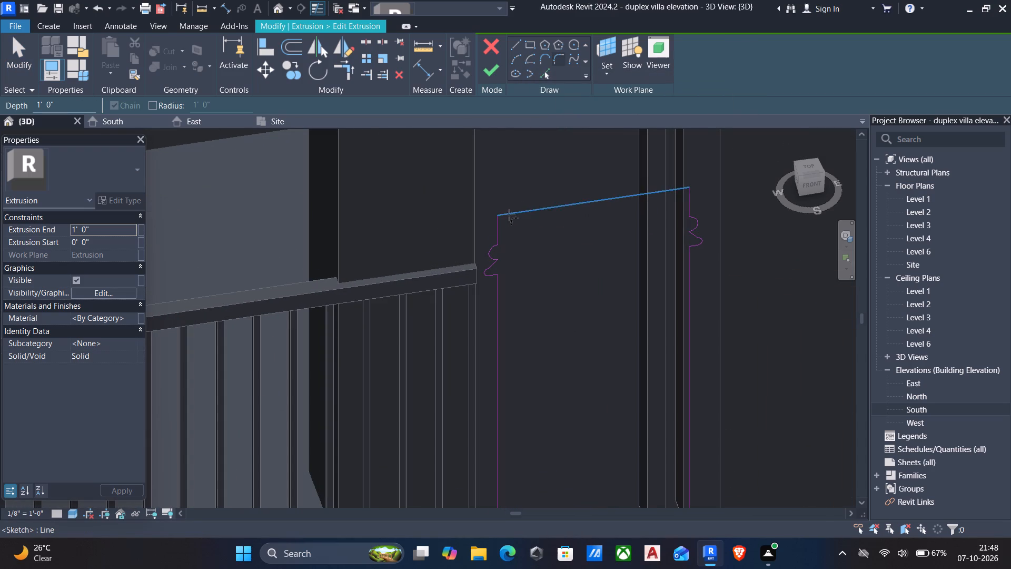
left_click(509, 215)
left_click(502, 227)
scroll(503, 226, "up", 4)
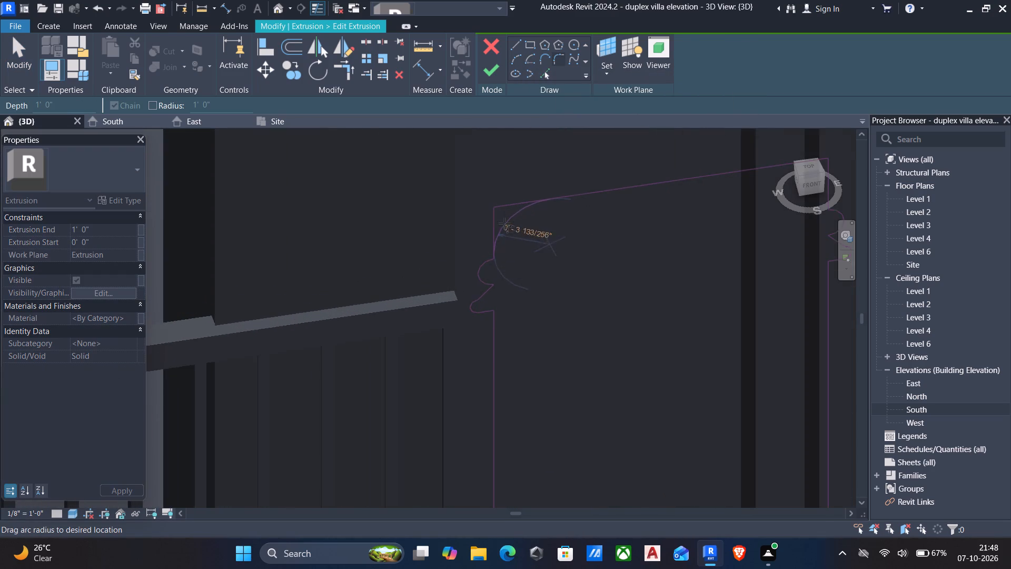
scroll(505, 223, "up", 3)
left_click(507, 214)
scroll(523, 221, "down", 5)
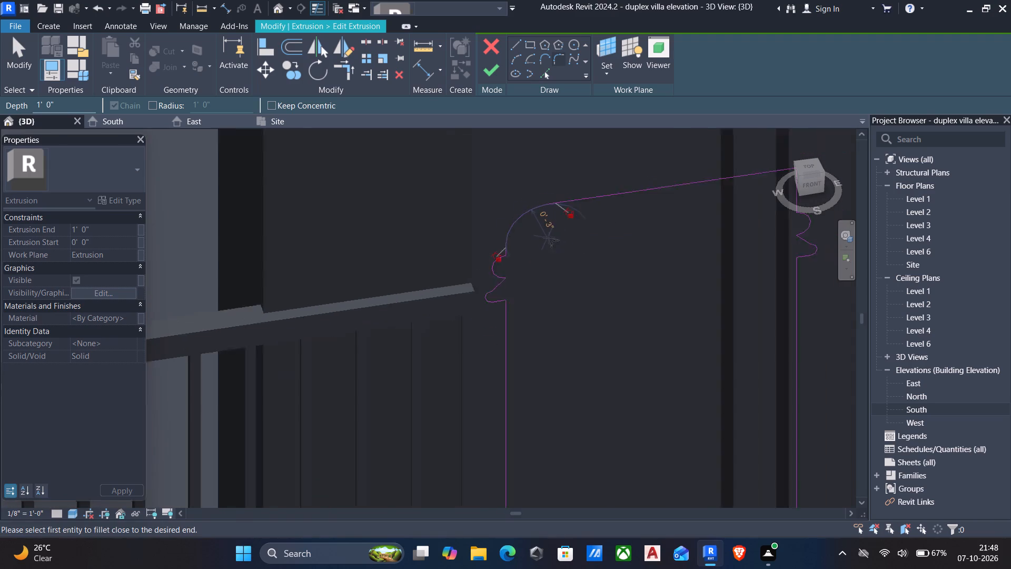
Round the west pier's top inner corner, facing the entrance, with a Fillet Arc of about 3 3/4" radius.
scroll(565, 239, "down", 2)
middle_click_drag(560, 249, 519, 261)
scroll(525, 253, "up", 1)
left_click(641, 208)
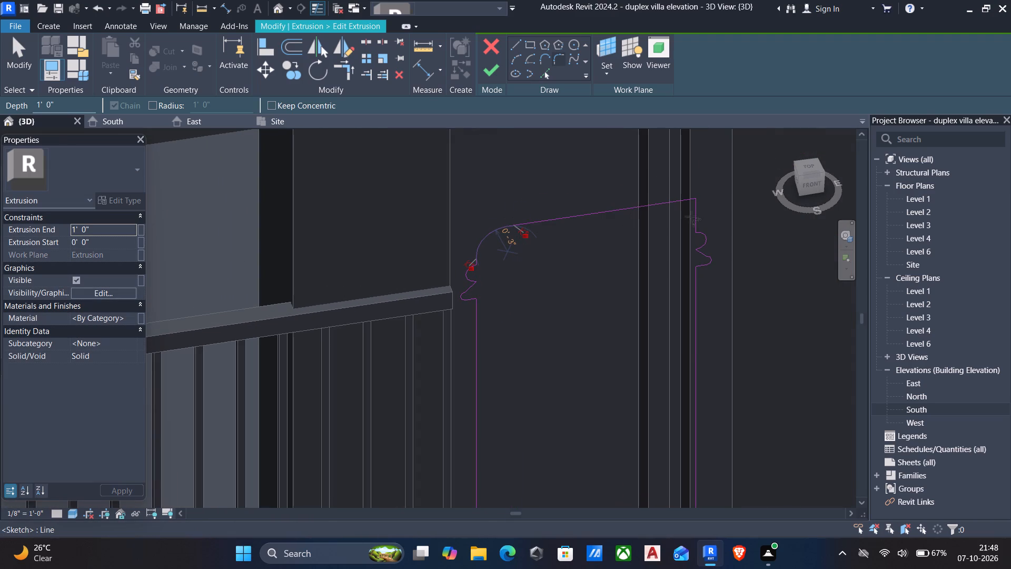
left_click(696, 217)
scroll(688, 217, "up", 3)
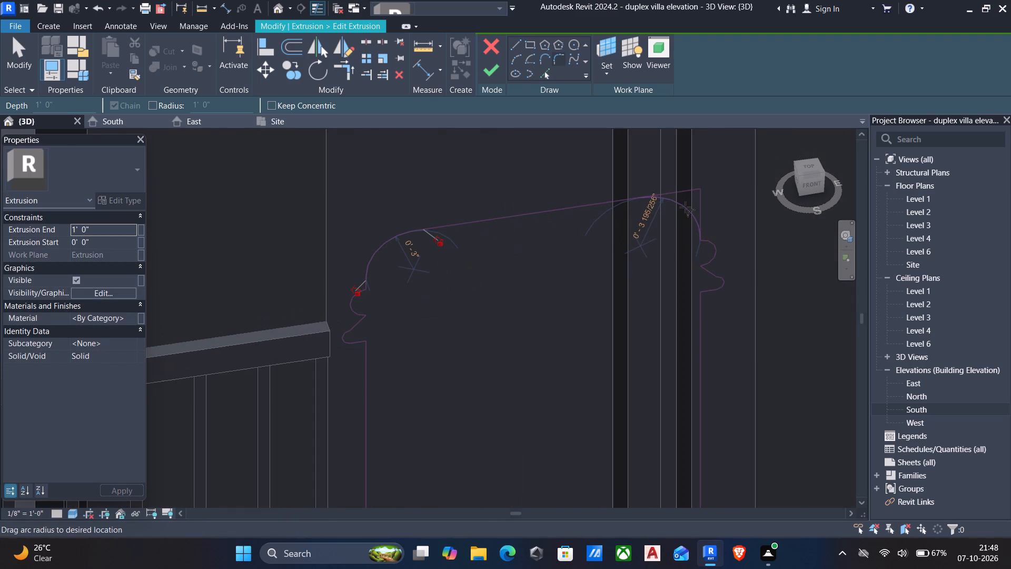
left_click(685, 207)
scroll(685, 211, "down", 2)
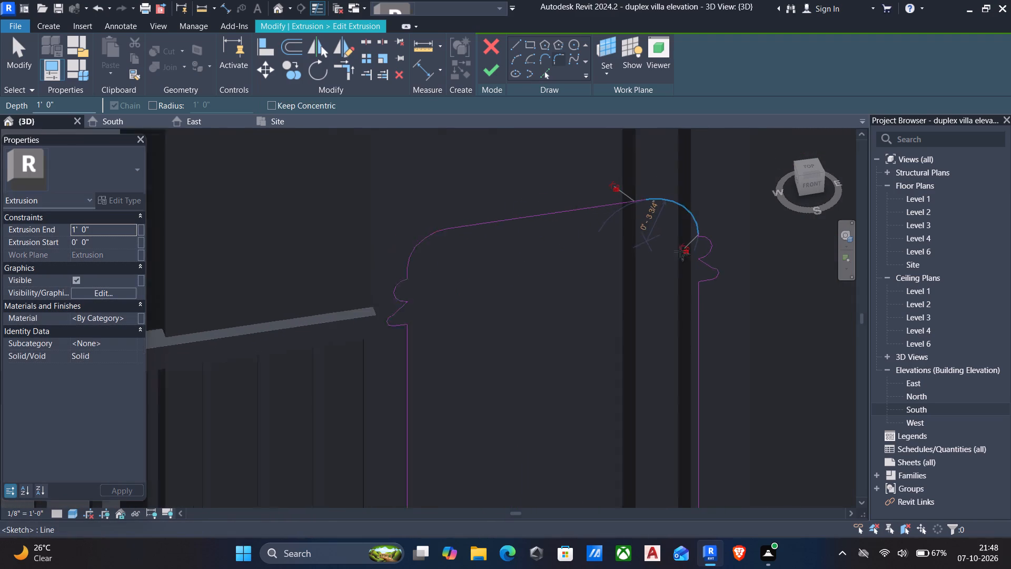
Round the west pier's bottom outer corner, below the base moulding, with a Fillet Arc of about 3" radius.
scroll(680, 251, "down", 2)
middle_click_drag(670, 284, 670, 224)
middle_click_drag(636, 371, 635, 236)
middle_click_drag(614, 398, 626, 0)
middle_click_drag(624, 170, 631, 87)
middle_click_drag(600, 290, 621, 71)
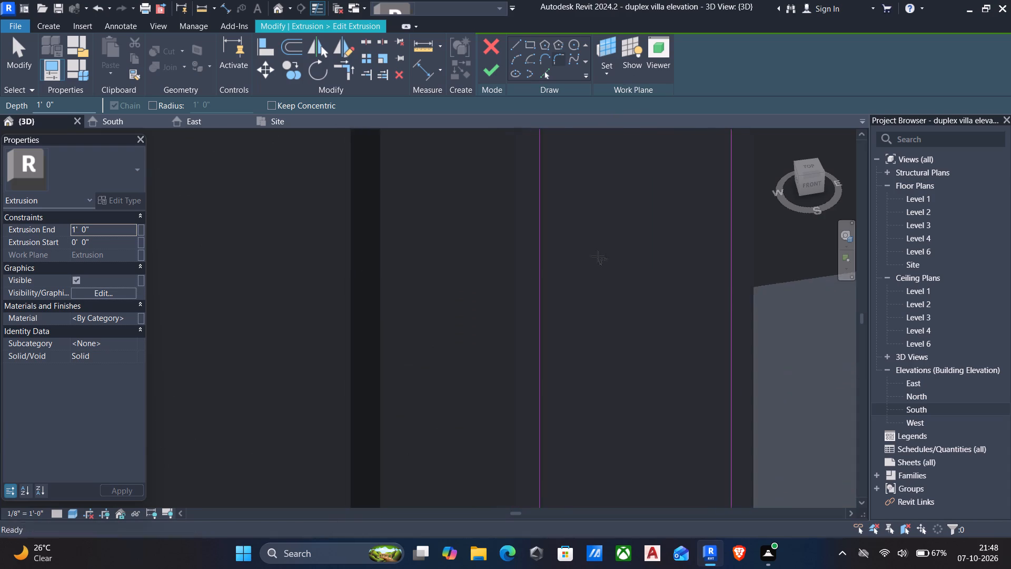
middle_click_drag(597, 299, 615, 116)
middle_click_drag(610, 292, 618, 192)
middle_click_drag(614, 400, 628, 187)
left_click_drag(618, 337, 628, 187)
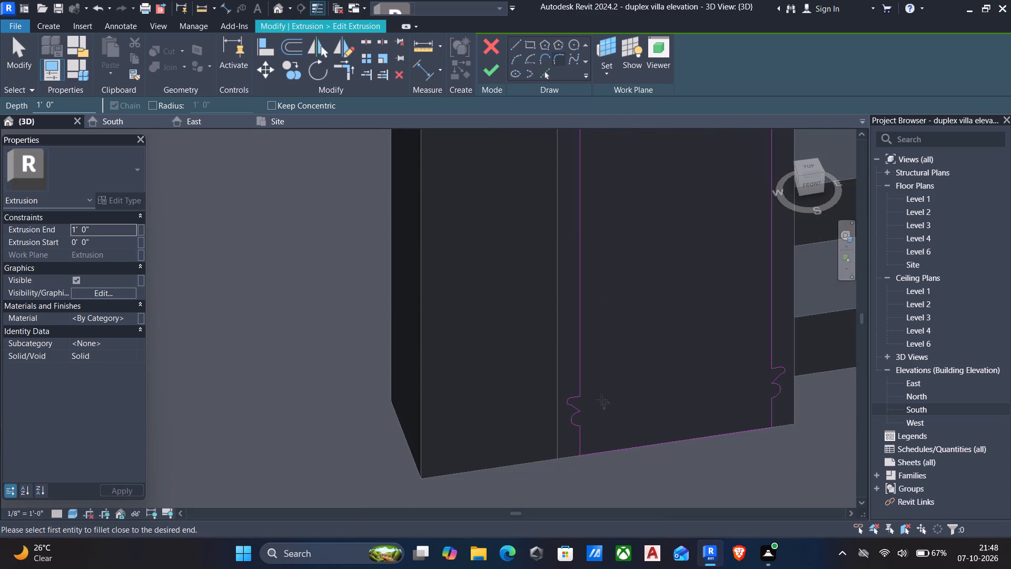
scroll(599, 415, "up", 1)
scroll(598, 417, "down", 1)
middle_click_drag(598, 414, 603, 284)
scroll(578, 338, "up", 5)
left_click(591, 297)
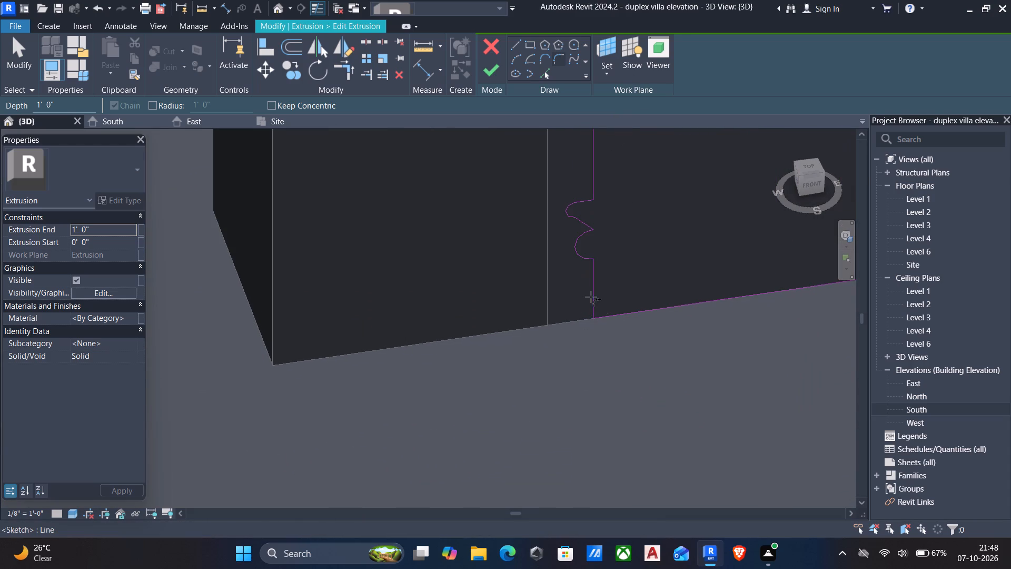
left_click(601, 319)
scroll(609, 306, "up", 5)
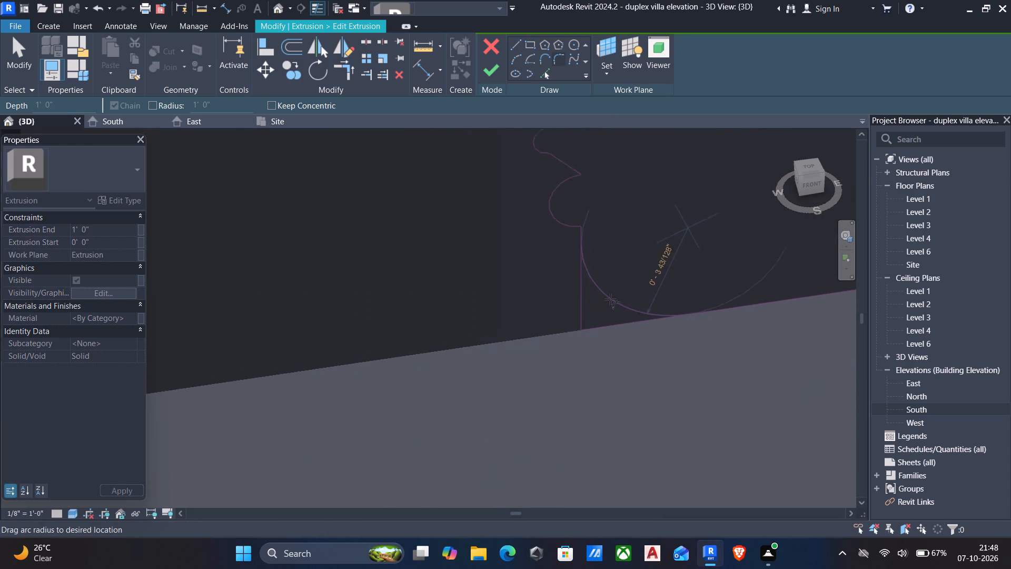
scroll(610, 299, "up", 1)
left_click(608, 302)
scroll(608, 302, "down", 8)
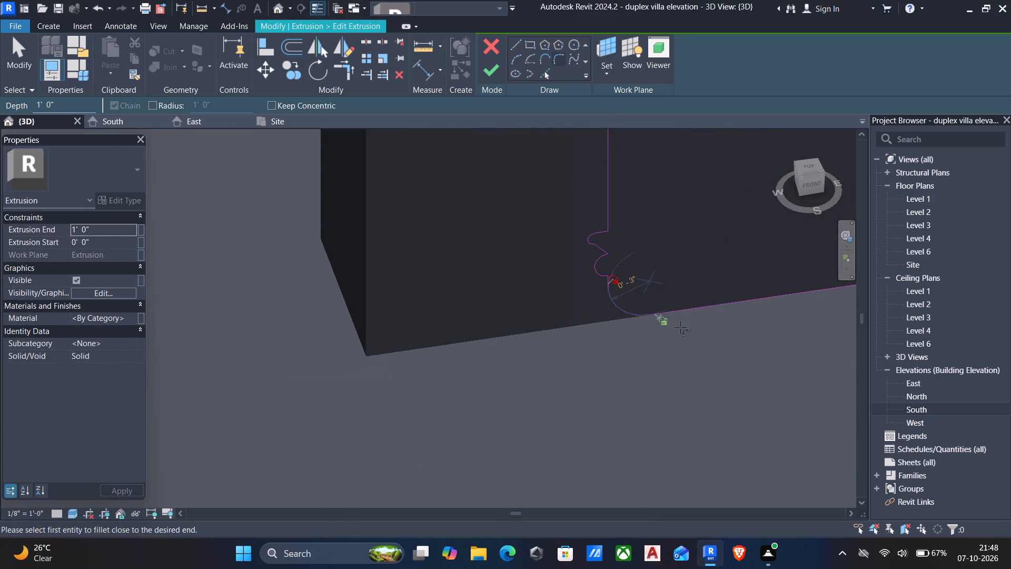
Round the west pier's bottom inner corner, beside the steps, with a Fillet Arc of about 2 3/8" radius.
middle_click_drag(681, 352, 625, 383)
middle_click_drag(663, 355, 460, 386)
scroll(643, 332, "up", 4)
left_click(637, 322)
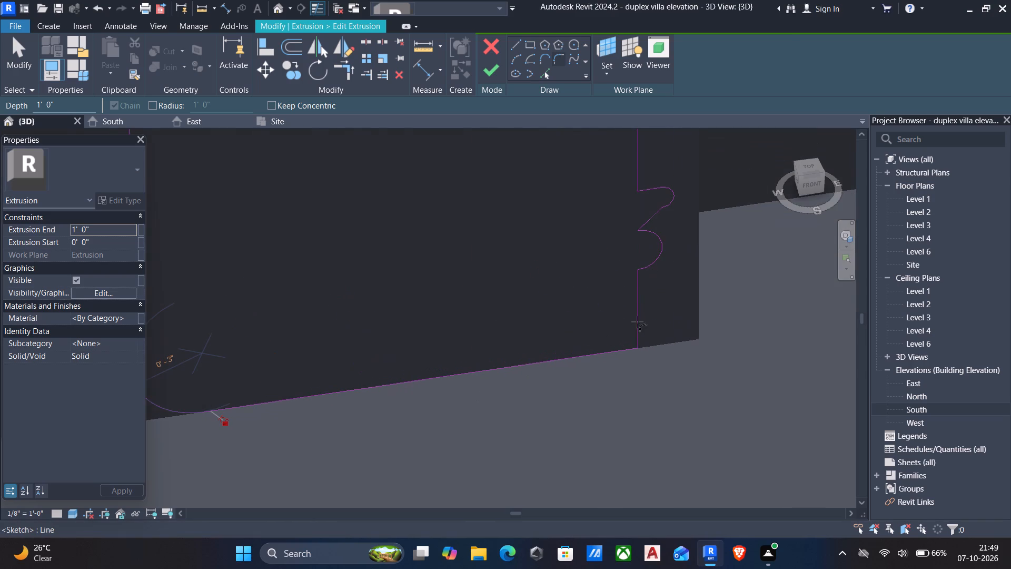
left_click(609, 354)
scroll(603, 326, "up", 2)
scroll(602, 328, "down", 2)
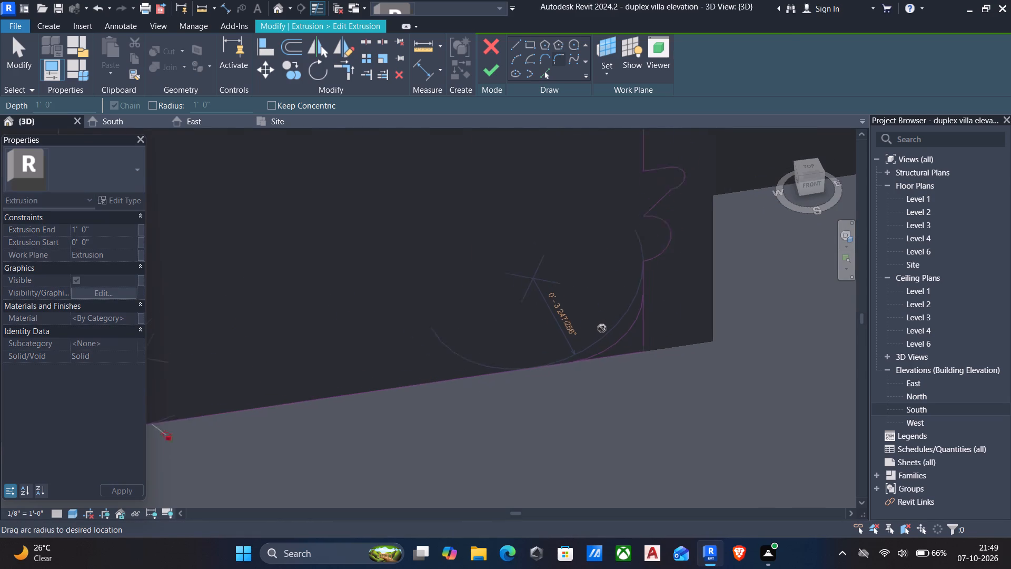
scroll(602, 328, "down", 1)
scroll(621, 333, "up", 10)
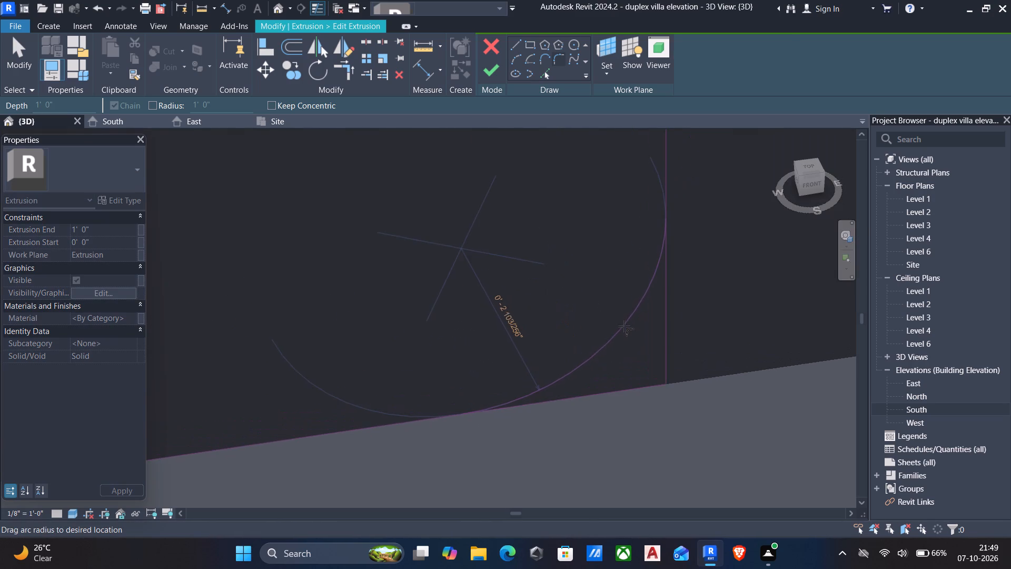
left_click(624, 327)
Finish the pier extrusion sketch with the west pier's rounded corners, check its base, and clear the selection.
left_click(487, 71)
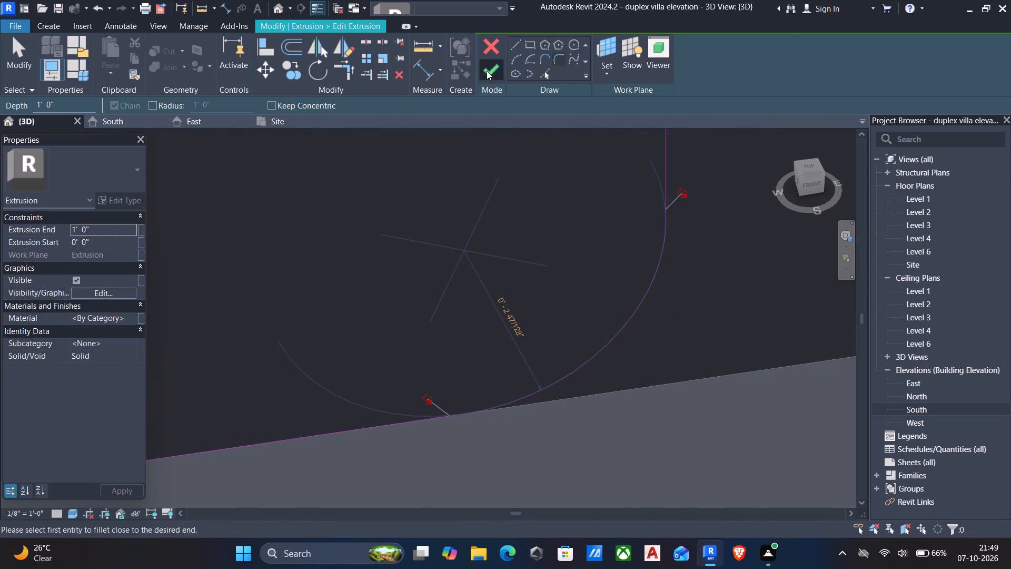
scroll(526, 161, "down", 5)
scroll(546, 220, "down", 12)
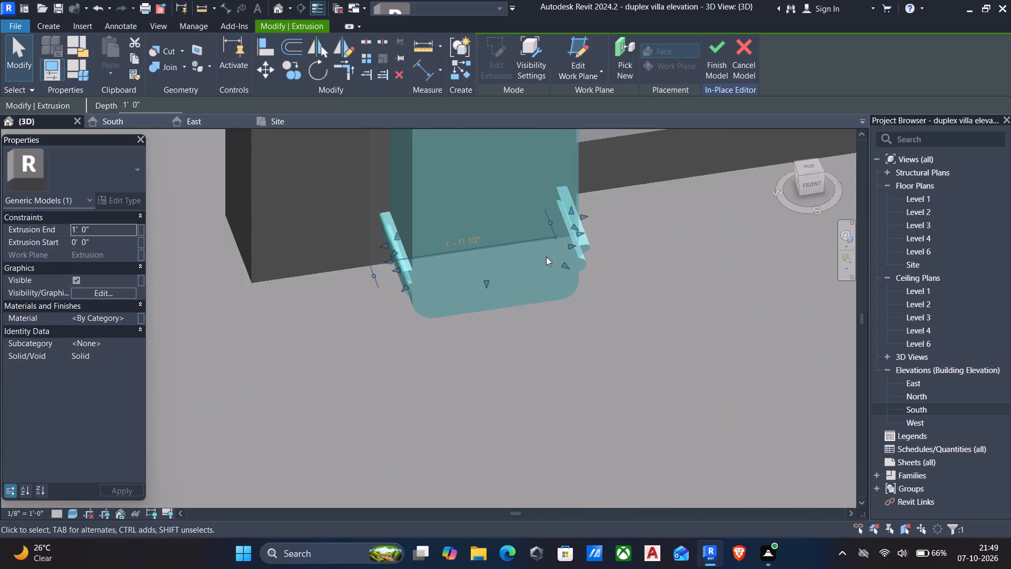
scroll(546, 257, "down", 8)
middle_click_drag(552, 311, 503, 296)
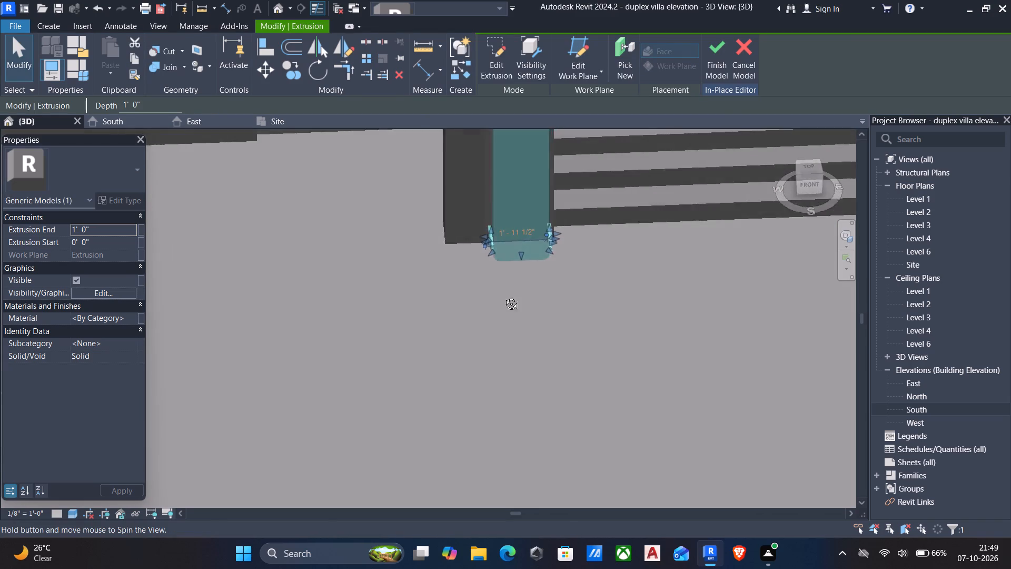
middle_click_drag(503, 296, 494, 293)
scroll(490, 279, "down", 2)
middle_click_drag(487, 310, 542, 406)
key("Escape")
Open the entrance pier extrusion's sketch for editing again, with the base of the east pier in view.
scroll(568, 369, "down", 4)
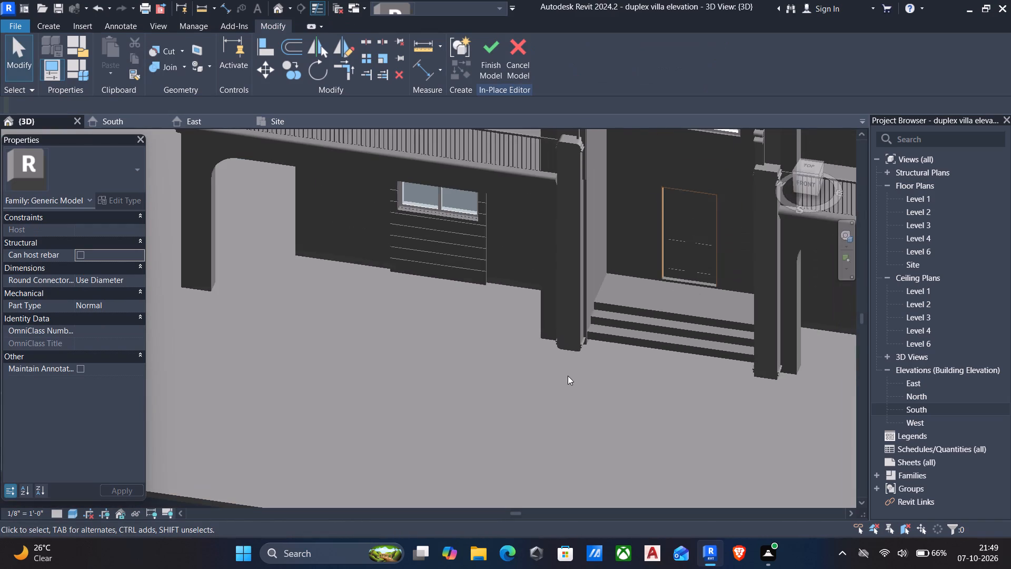
middle_click_drag(567, 381, 653, 295, "shift")
scroll(668, 306, "up", 4)
left_click(794, 352)
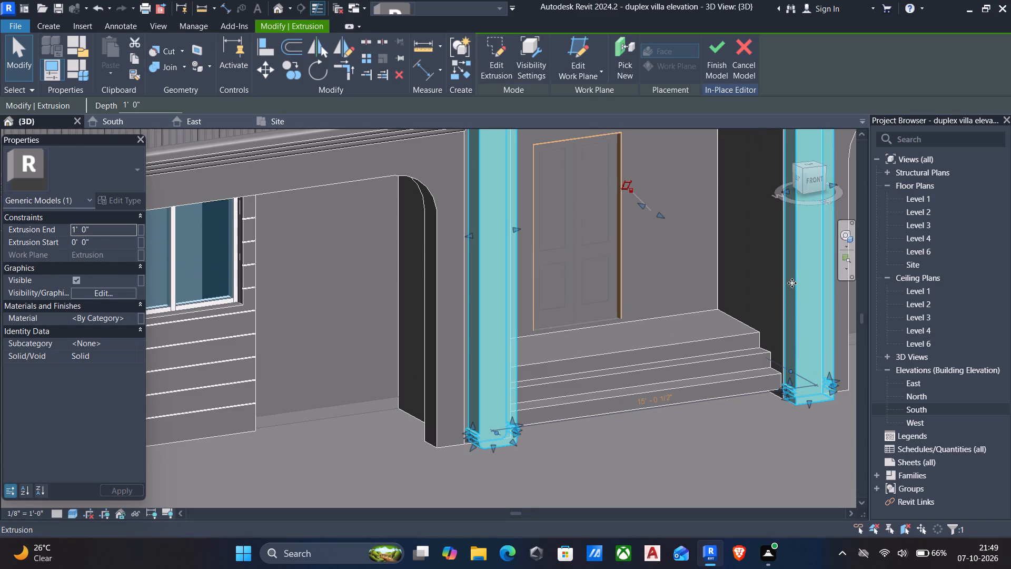
left_click(493, 57)
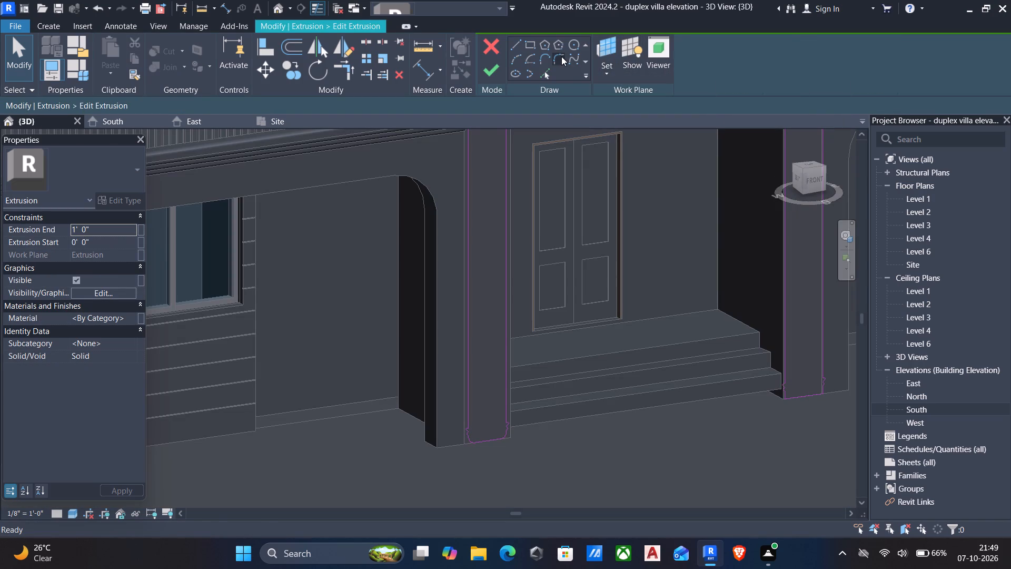
Round the east pier's bottom inner corner, beside the steps, with a Fillet Arc of about 2 3/4" radius.
left_click(560, 56)
scroll(637, 175, "down", 4)
middle_click_drag(603, 250, 549, 338)
scroll(669, 443, "up", 4)
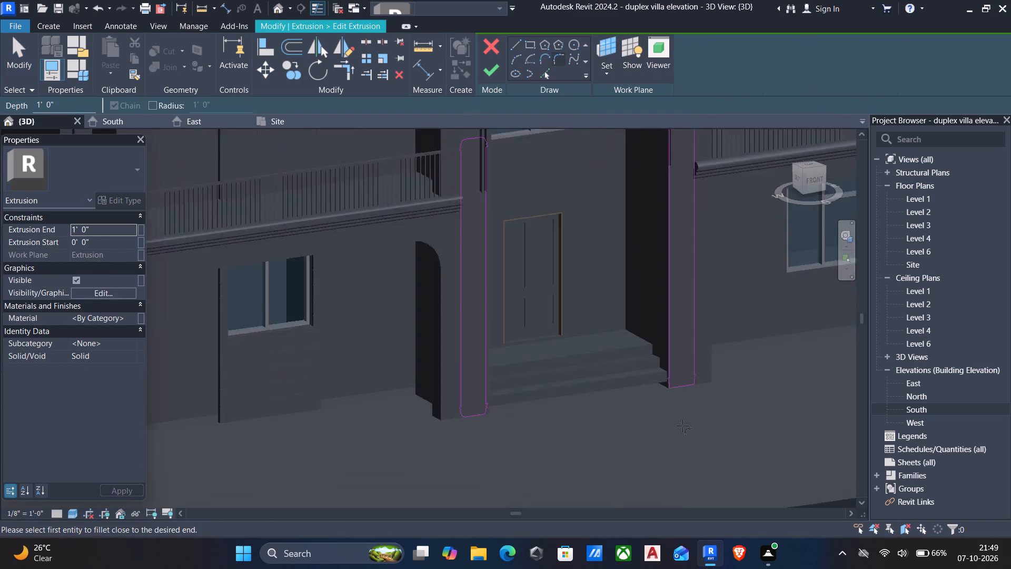
scroll(682, 426, "up", 2)
scroll(666, 351, "up", 11)
left_click(647, 332)
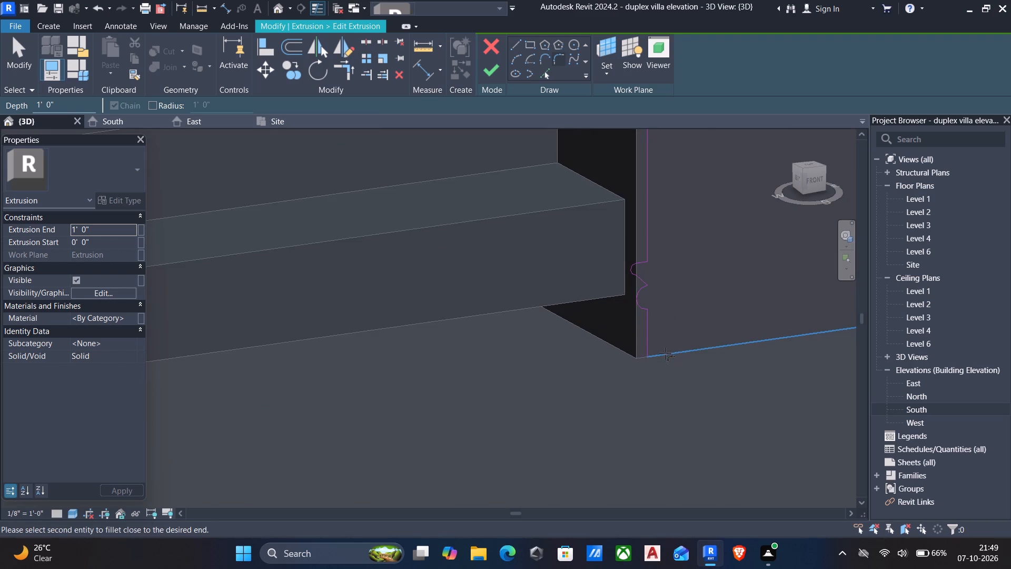
left_click(665, 353)
scroll(665, 344, "up", 9)
left_click(653, 353)
scroll(652, 353, "down", 5)
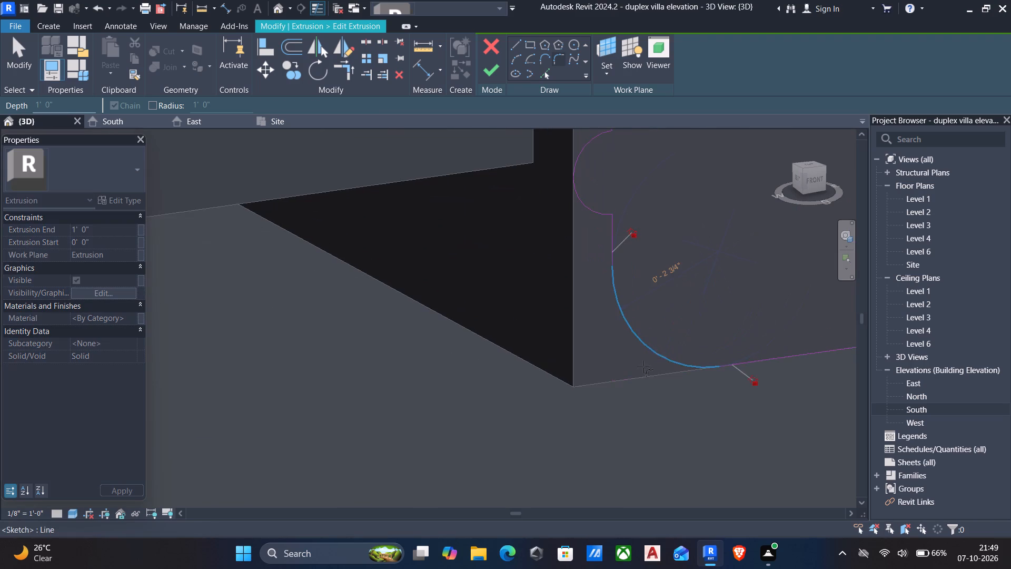
Round the east pier's bottom outer corner, below the base moulding, with a Fillet Arc of about 2 3/4" radius.
middle_click_drag(612, 409, 519, 454)
scroll(601, 421, "down", 6)
scroll(722, 406, "up", 6)
scroll(774, 348, "up", 5)
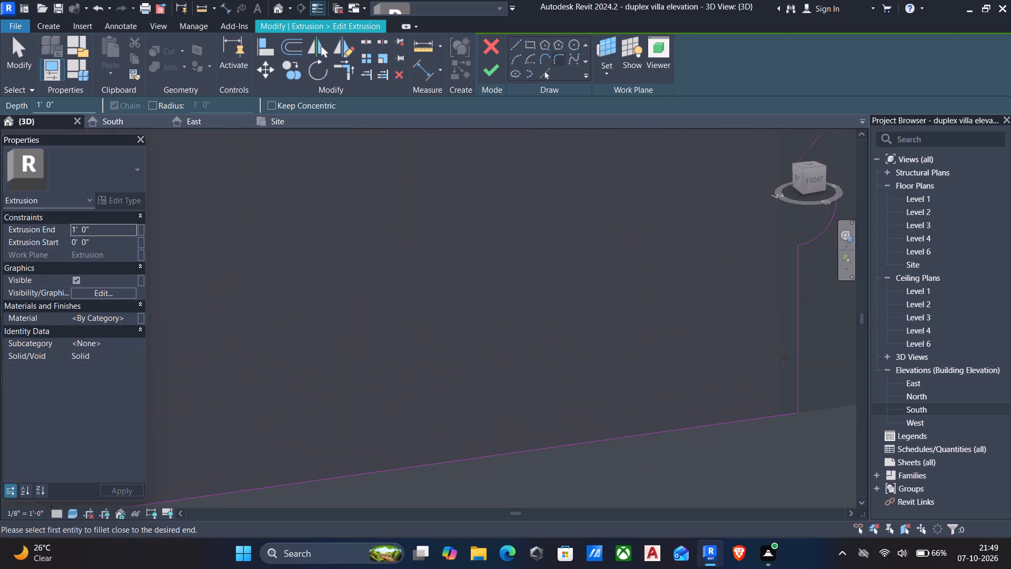
left_click(795, 350)
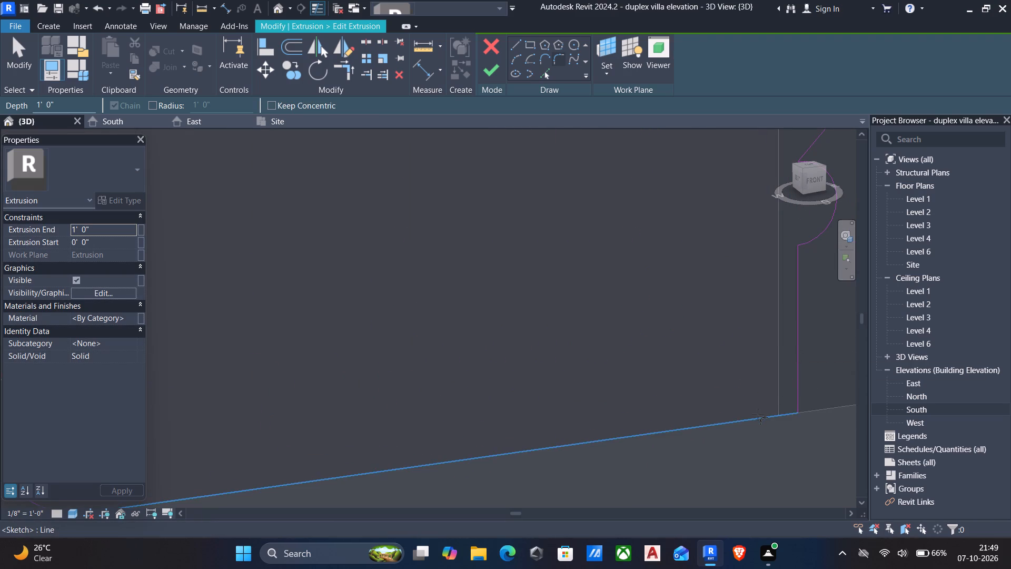
left_click(758, 416)
scroll(754, 385, "up", 4)
left_click(760, 399)
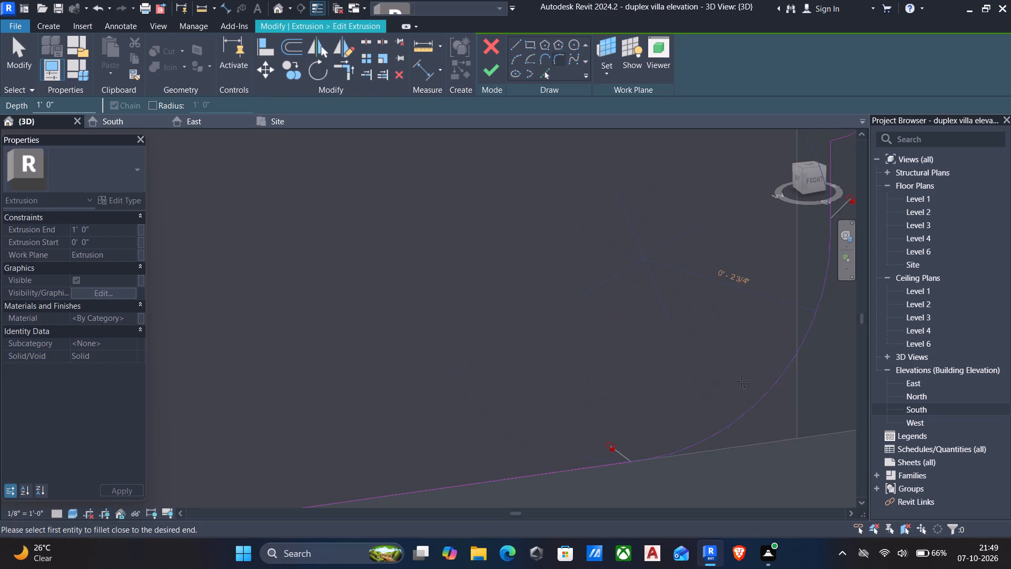
Round the east pier's top inner corner, above the upper moulding, with a Fillet Arc of about 3 3/4" radius.
scroll(705, 373, "down", 7)
scroll(727, 333, "down", 12)
middle_click_drag(625, 378, 611, 568)
scroll(623, 312, "down", 6)
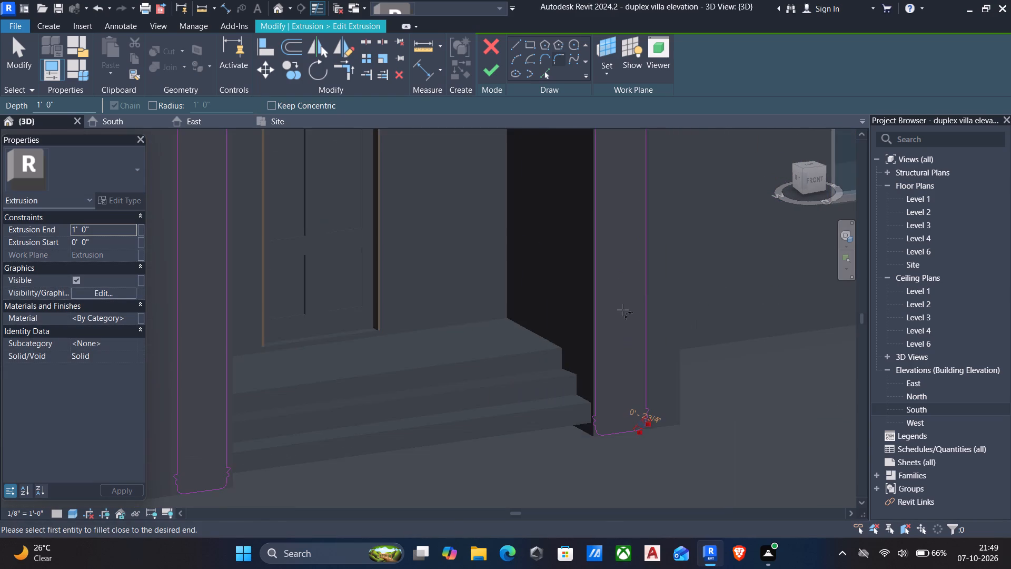
scroll(628, 292, "down", 4)
middle_click_drag(625, 311, 625, 516)
scroll(615, 290, "up", 16)
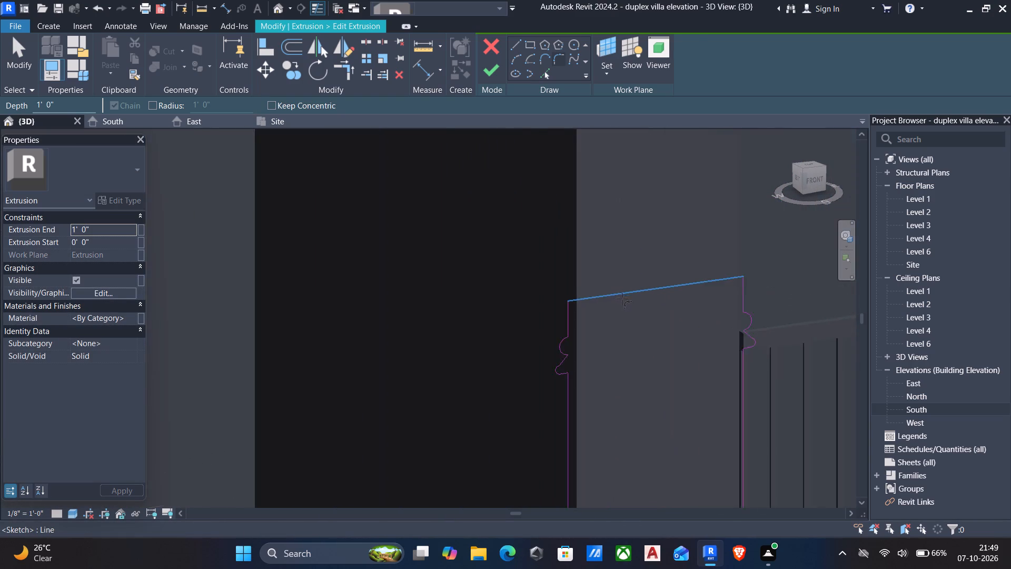
left_click(593, 291)
left_click(552, 320)
scroll(566, 308, "up", 2)
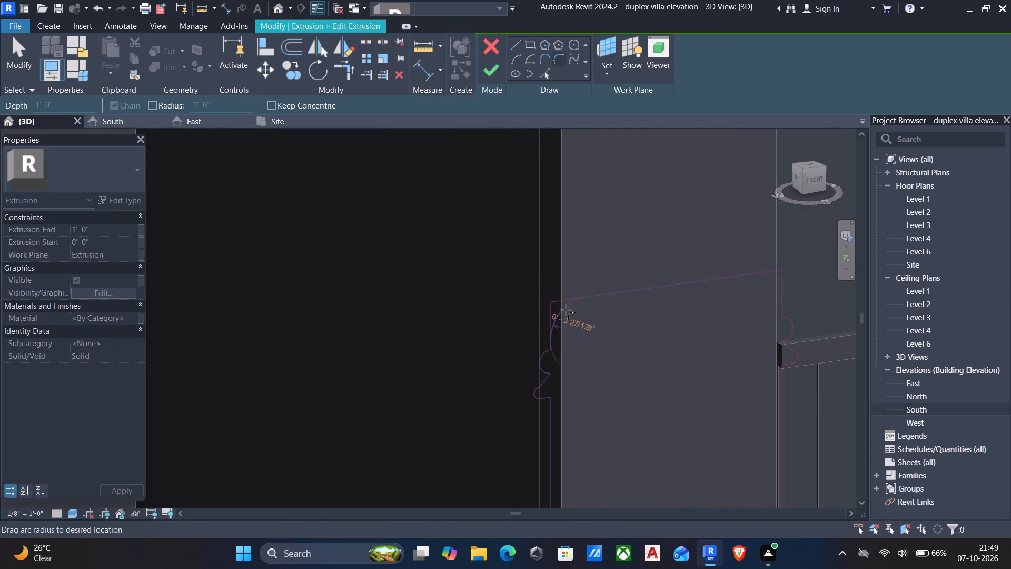
scroll(566, 310, "up", 8)
left_click(559, 307)
Round the east pier's top outer corner, on the balcony railing side, with a Fillet Arc of about 2 7/16" radius.
scroll(564, 318, "down", 6)
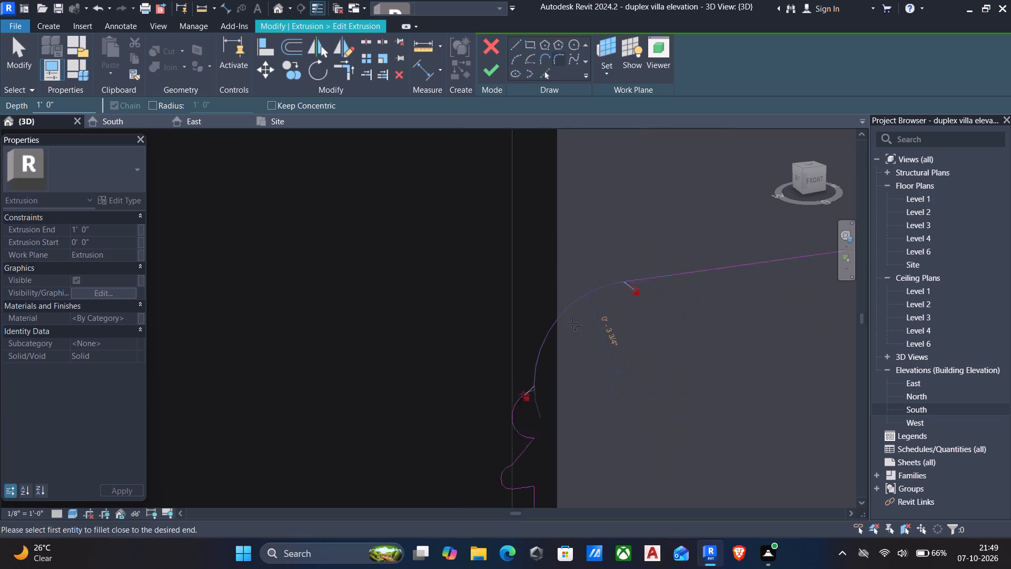
scroll(611, 325, "down", 6)
middle_click_drag(611, 348, 526, 358)
scroll(643, 323, "up", 6)
scroll(704, 279, "up", 5)
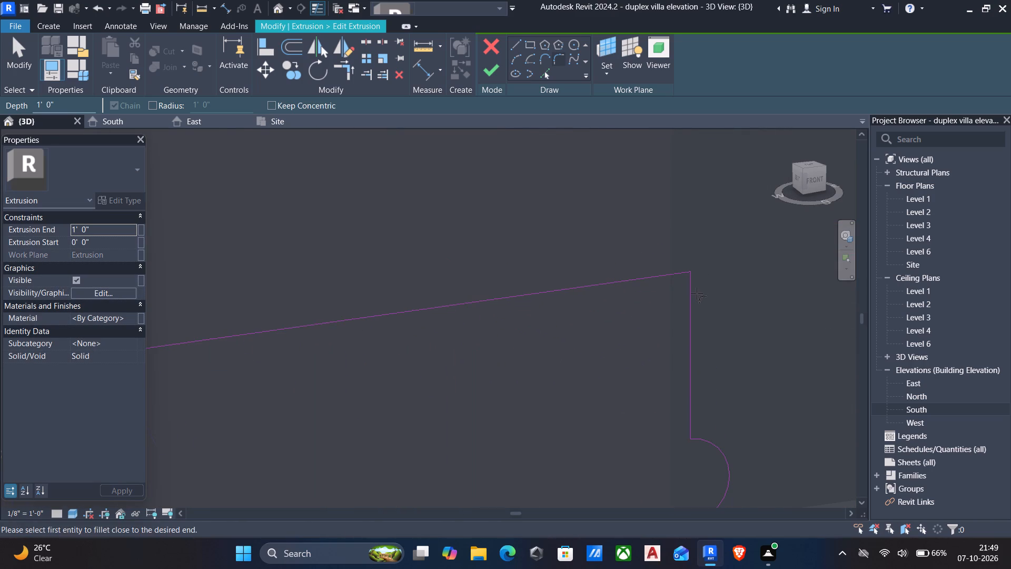
left_click(689, 303)
left_click(652, 280)
scroll(672, 314, "up", 5)
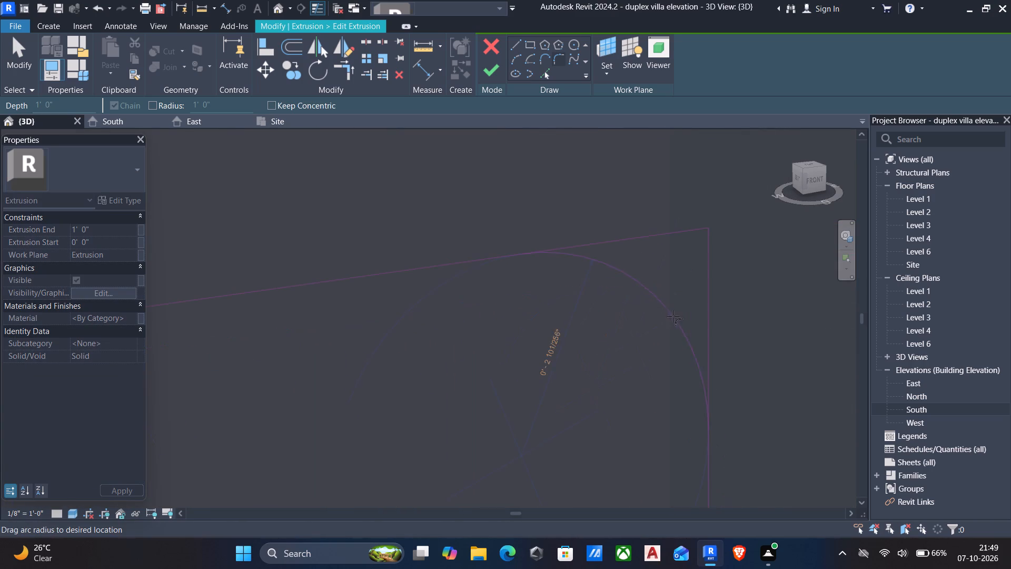
scroll(658, 332, "up", 4)
left_click(680, 302)
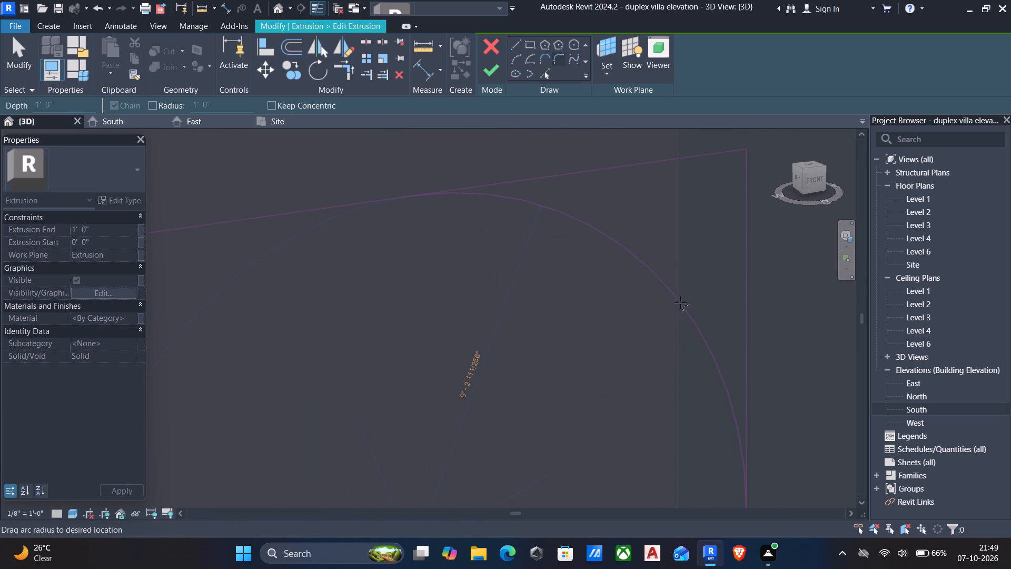
Finish the pier extrusion sketch and complete the in-place model, returning to the whole entrance facade.
scroll(679, 307, "down", 14)
middle_click_drag(665, 355, 680, 320)
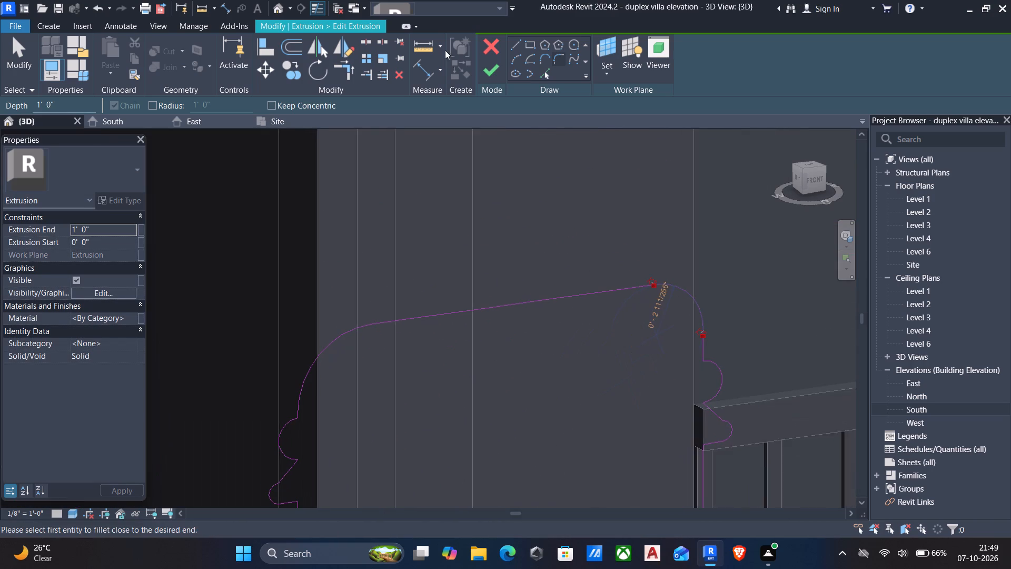
left_click(487, 66)
scroll(551, 186, "down", 12)
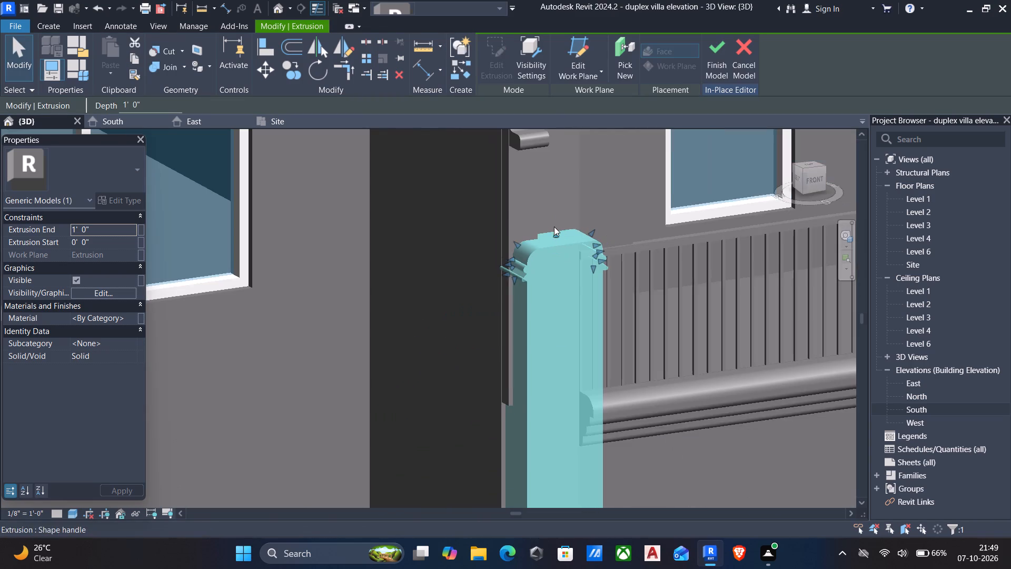
left_click(706, 46)
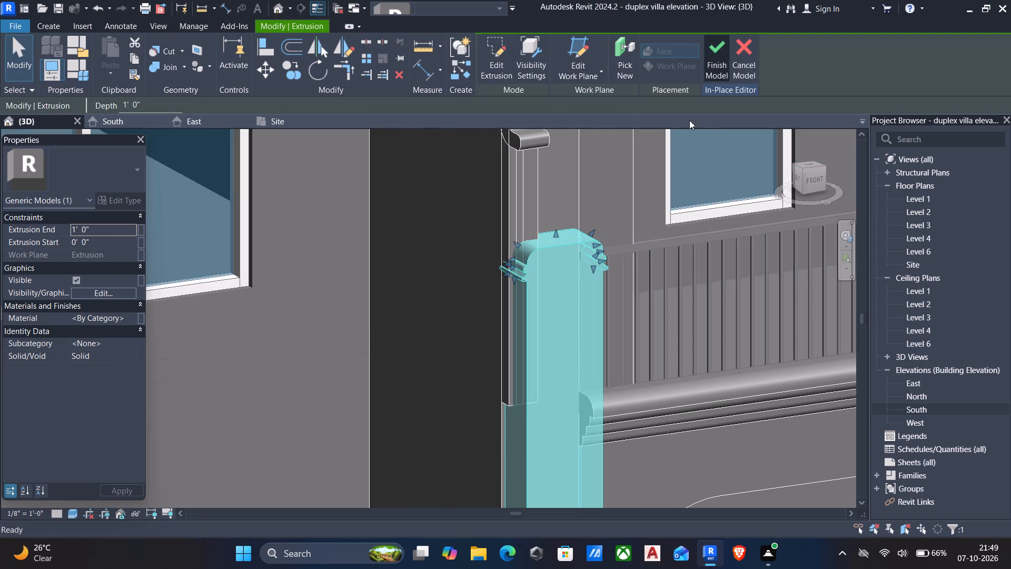
scroll(681, 141, "down", 5)
scroll(643, 239, "up", 1)
scroll(682, 125, "down", 6)
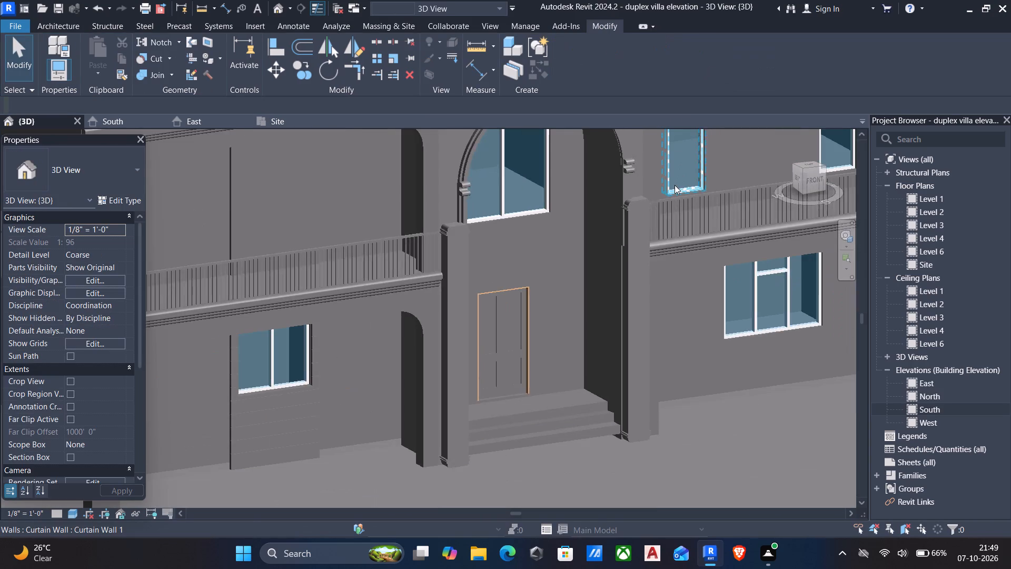
Align the west pier's inner side face with the inner face of the arch moulding directly above it.
middle_click_drag(672, 187, 549, 190)
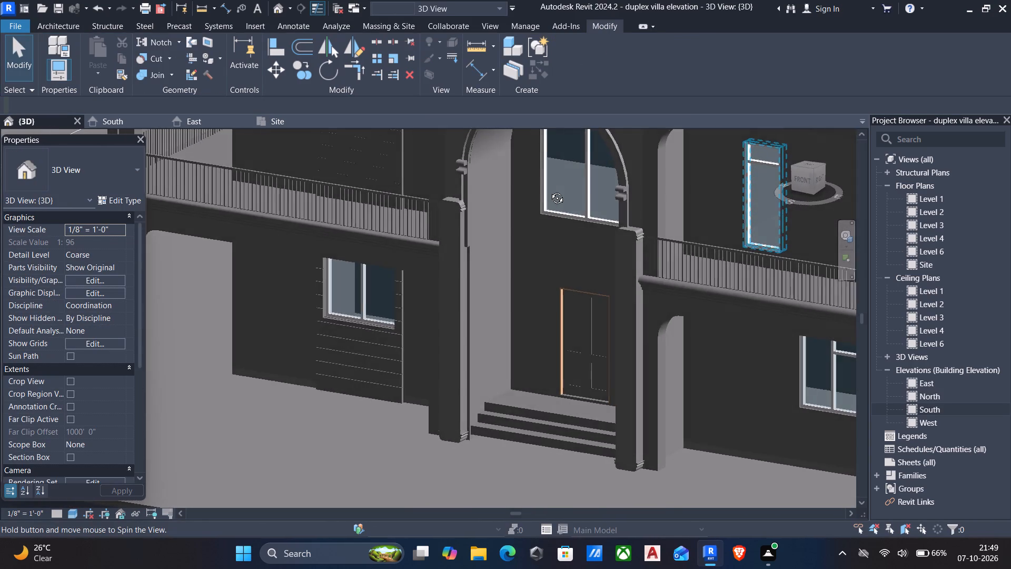
middle_click_drag(549, 190, 549, 190)
scroll(542, 200, "up", 6)
scroll(424, 234, "down", 4)
middle_click_drag(434, 244, 448, 238)
scroll(413, 277, "up", 6)
type("al")
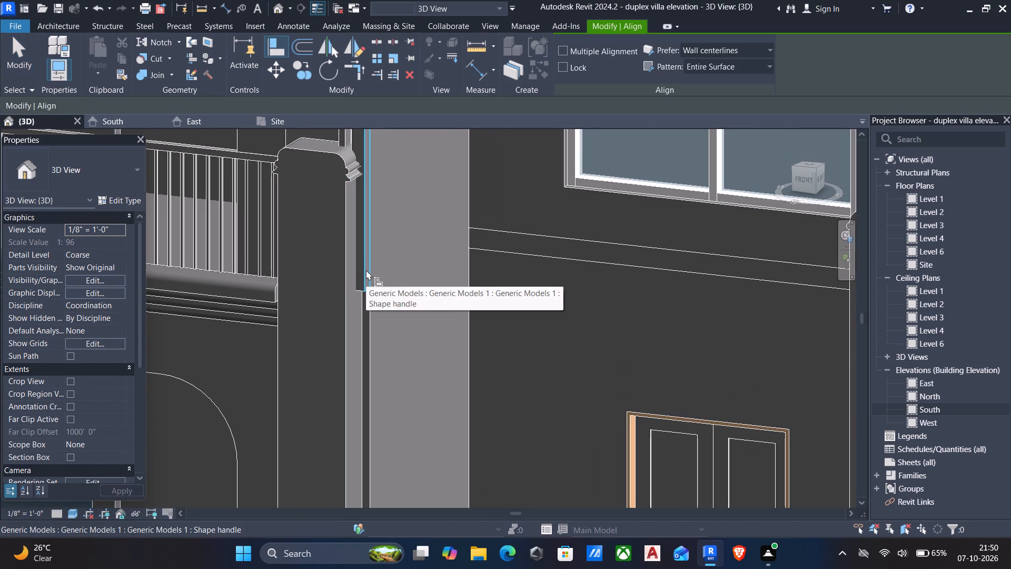
left_click(368, 286)
left_click(346, 281)
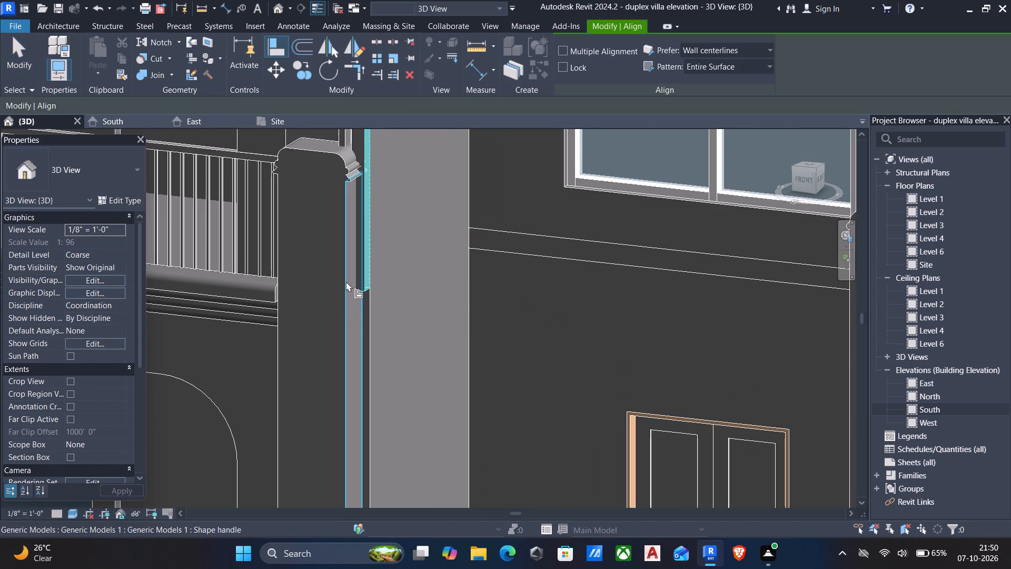
scroll(389, 284, "down", 5)
middle_click_drag(406, 291, 379, 304)
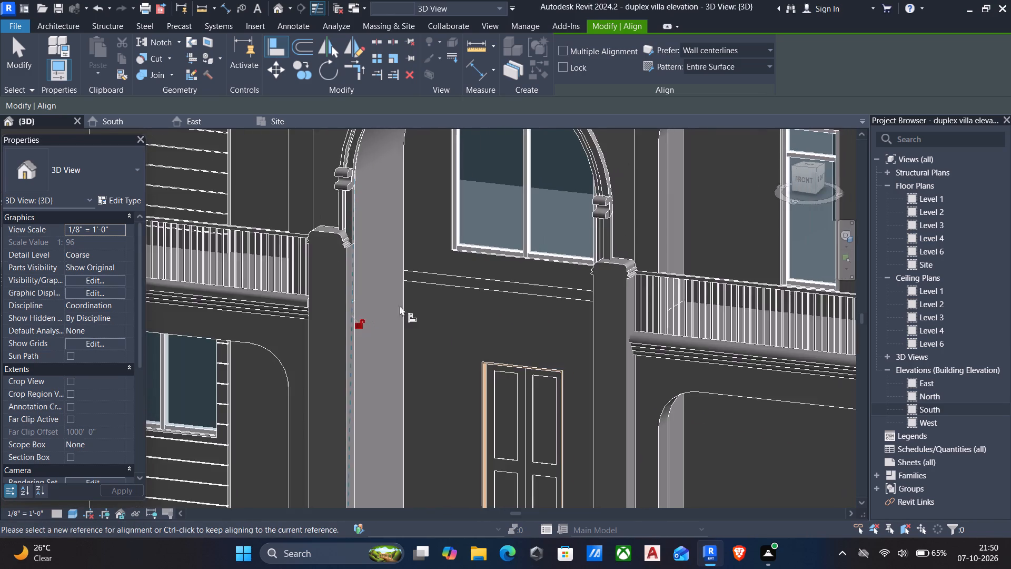
Align the lower end of the arch moulding with the east pier's inner side face.
scroll(531, 309, "up", 2)
scroll(542, 311, "down", 2)
middle_click_drag(542, 313, 643, 313, "shift")
scroll(638, 283, "up", 4)
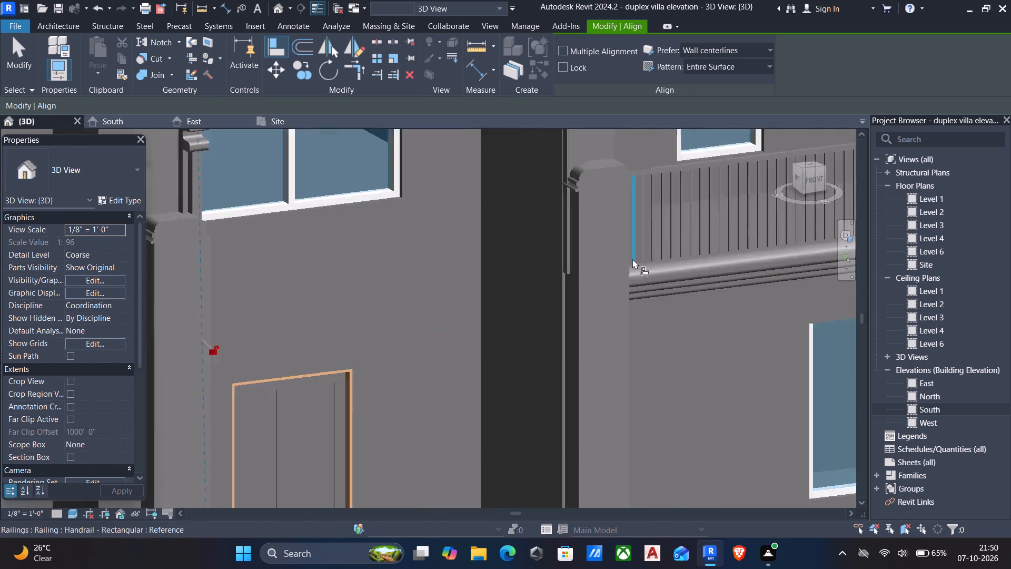
scroll(632, 259, "up", 2)
scroll(570, 277, "up", 5)
left_click(525, 283)
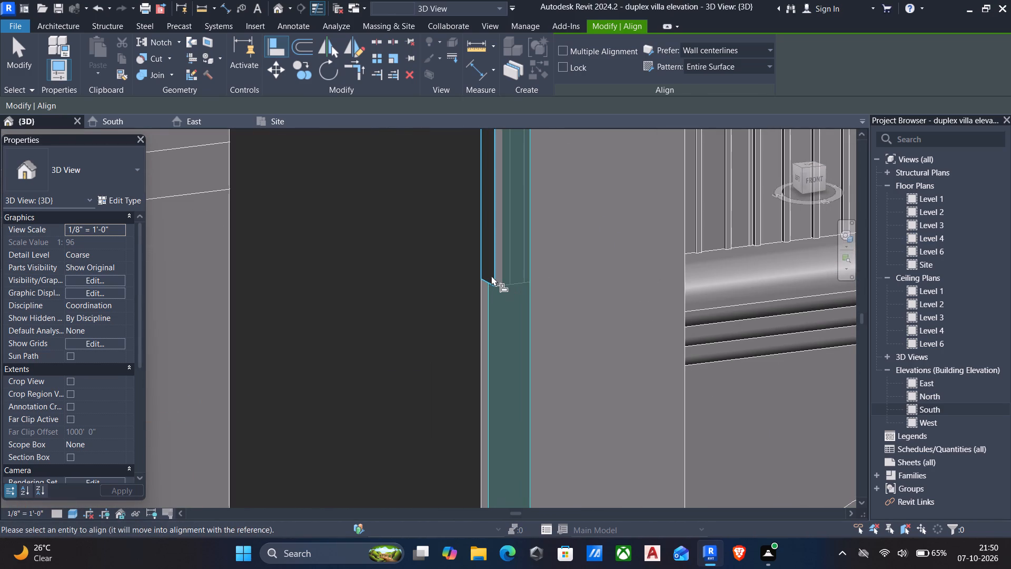
left_click(490, 275)
scroll(527, 293, "down", 5)
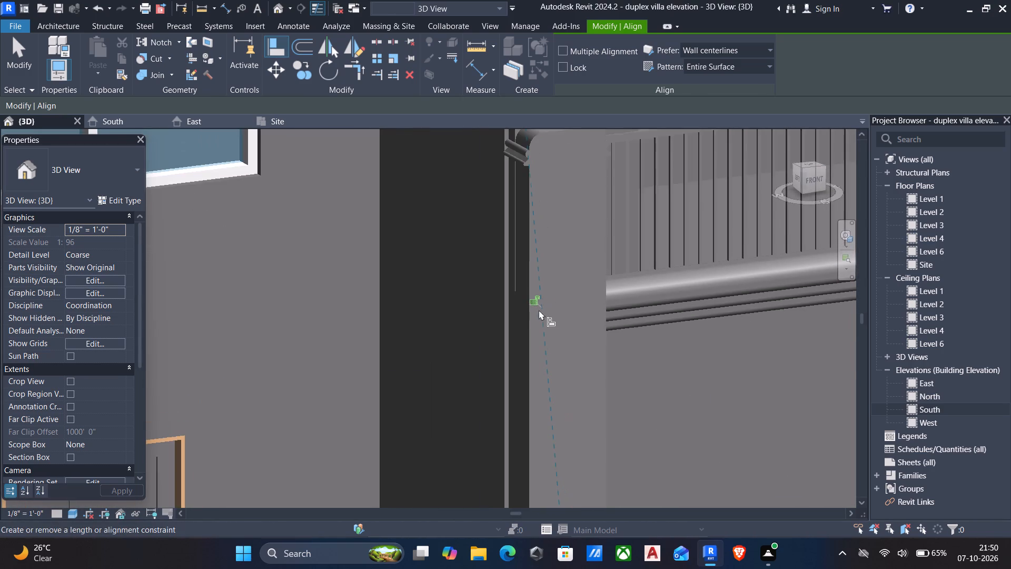
middle_click_drag(544, 310, 542, 364)
scroll(552, 337, "down", 6)
middle_click_drag(551, 372, 562, 326)
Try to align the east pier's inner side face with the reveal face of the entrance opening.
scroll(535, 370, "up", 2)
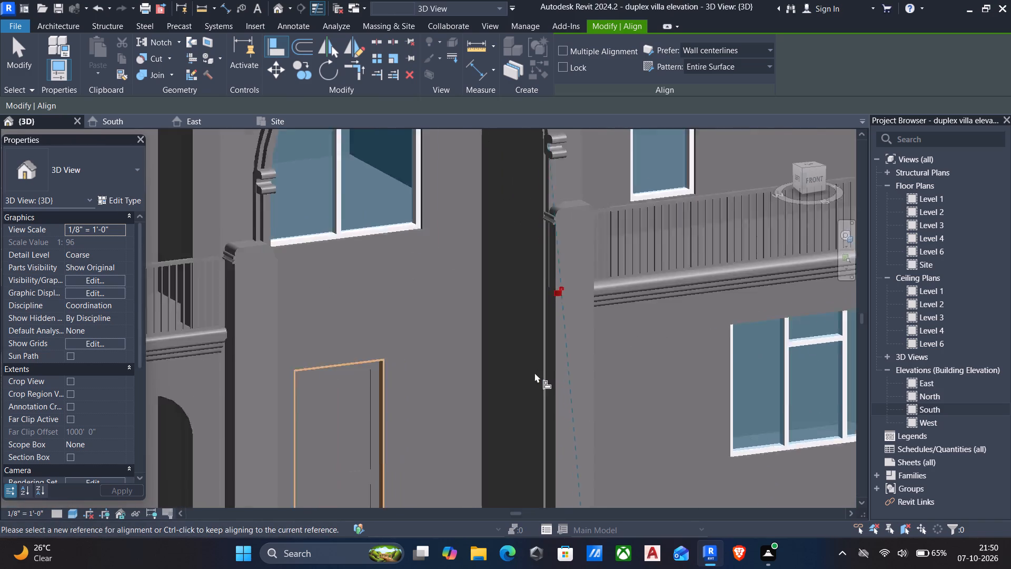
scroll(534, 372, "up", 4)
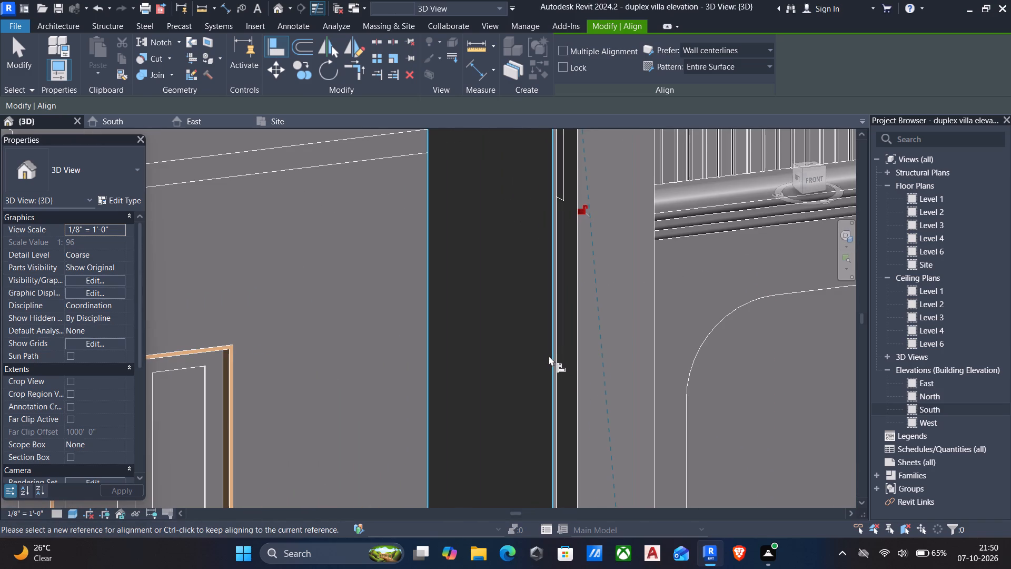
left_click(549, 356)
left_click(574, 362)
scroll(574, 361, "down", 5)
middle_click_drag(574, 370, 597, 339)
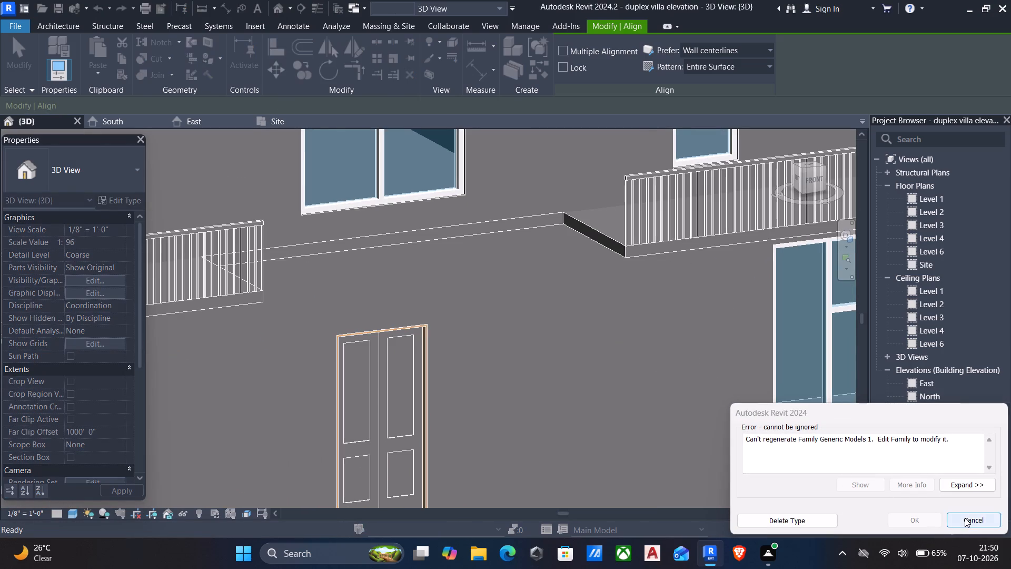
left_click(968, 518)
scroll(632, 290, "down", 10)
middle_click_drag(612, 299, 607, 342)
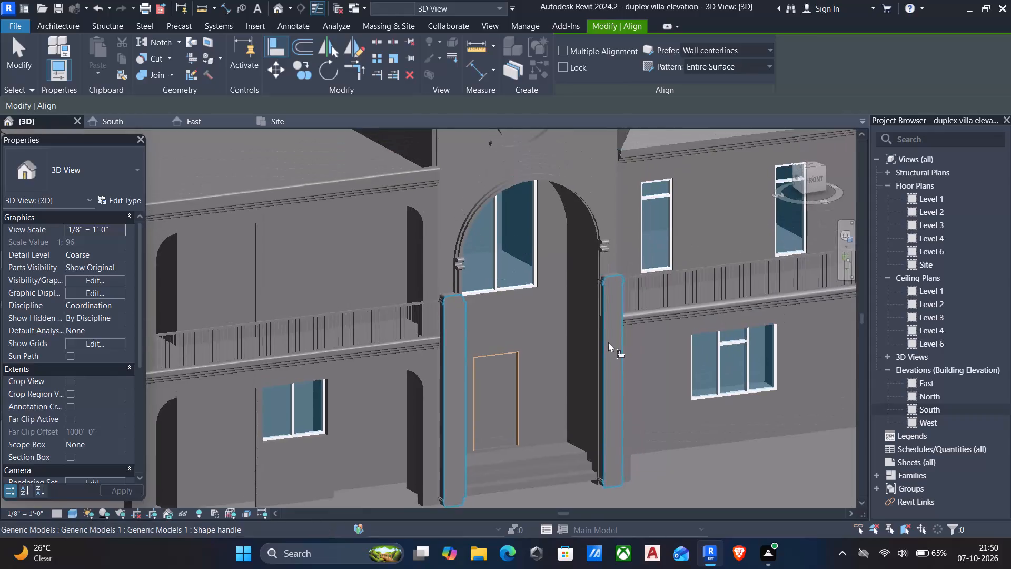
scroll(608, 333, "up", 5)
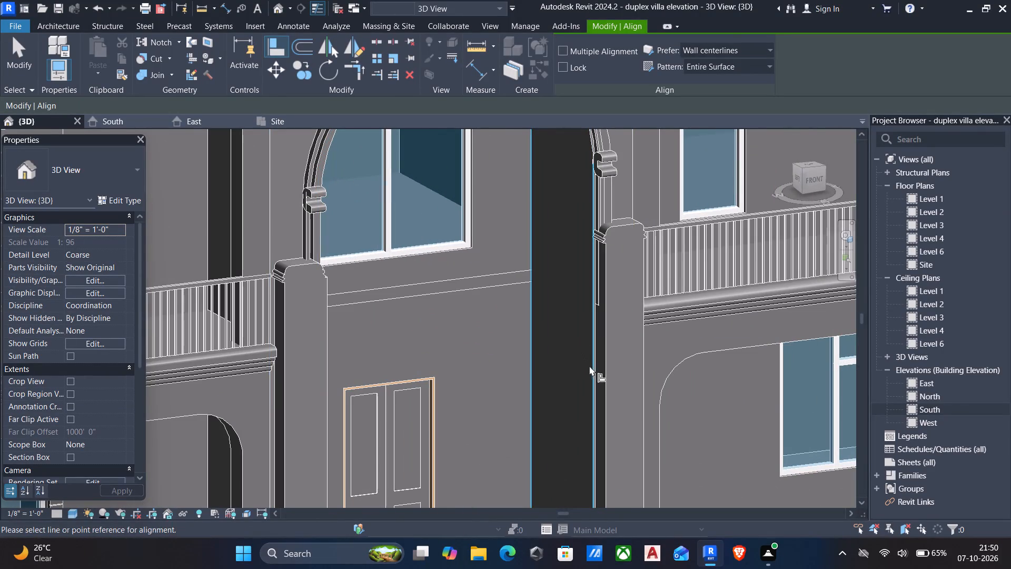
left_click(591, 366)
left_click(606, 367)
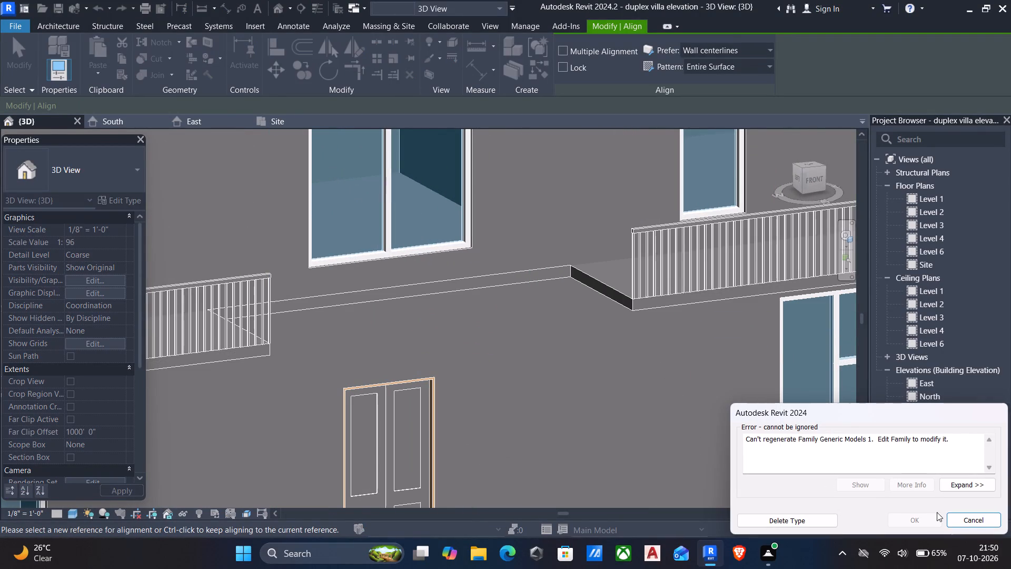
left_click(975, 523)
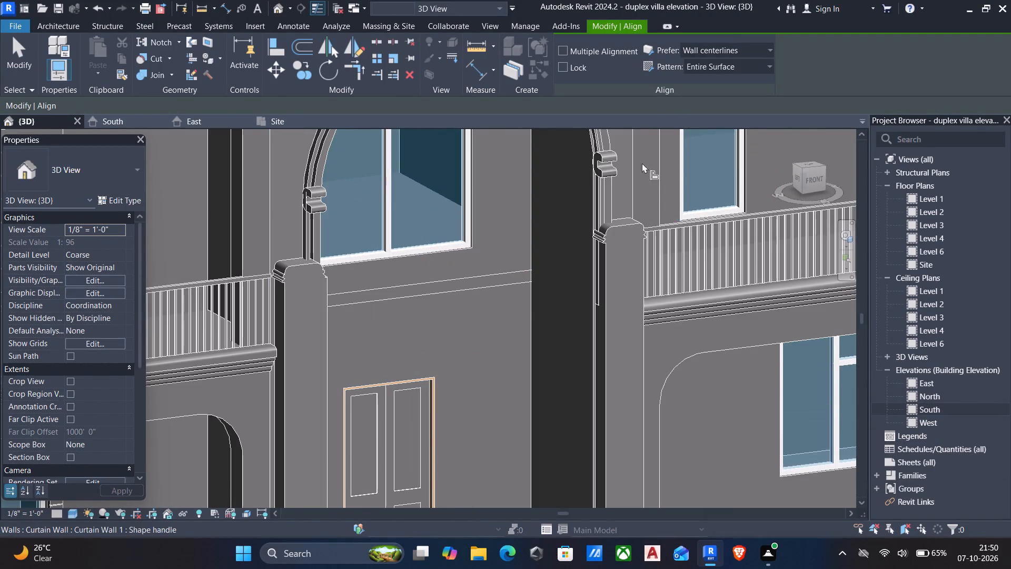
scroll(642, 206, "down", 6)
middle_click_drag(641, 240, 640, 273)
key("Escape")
Open the facade's in-place model and edit the sketch of the extrusion that forms the two entrance piers.
middle_click_drag(641, 276, 638, 279)
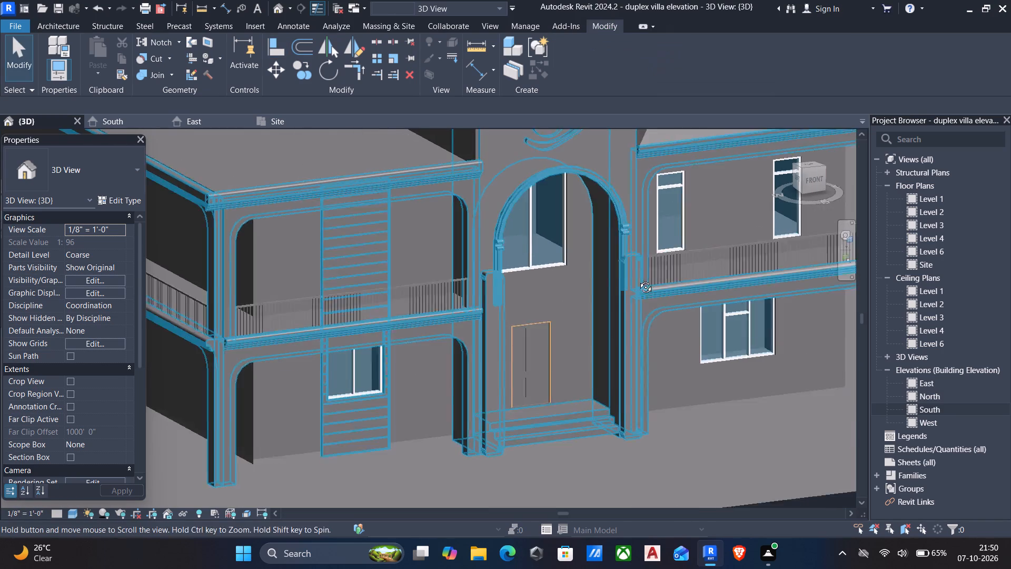
middle_click_drag(638, 279, 491, 274)
scroll(498, 287, "up", 6)
scroll(522, 356, "up", 6)
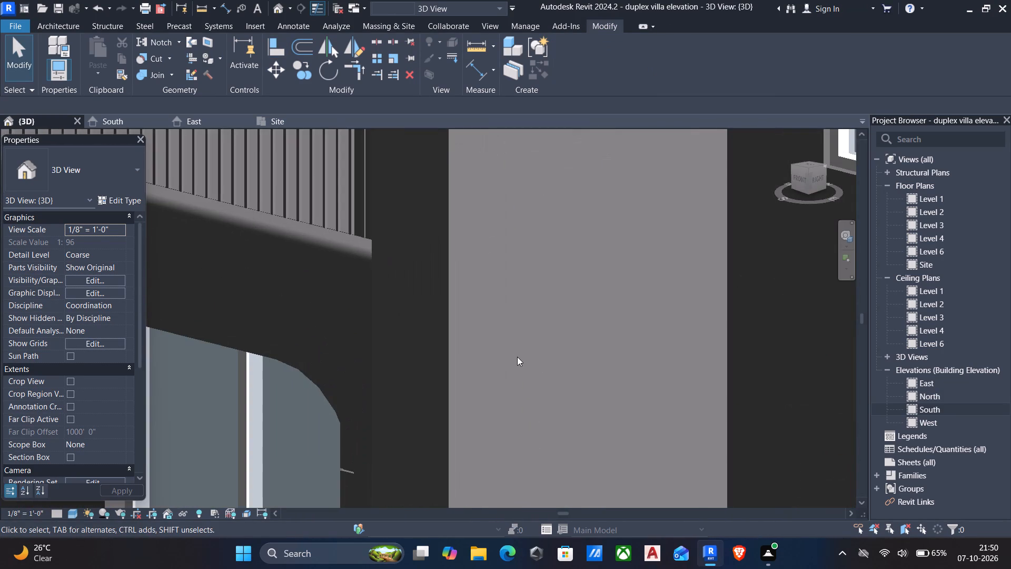
scroll(464, 338, "down", 10)
middle_click_drag(481, 331, 621, 343, "shift")
scroll(654, 332, "up", 1)
scroll(671, 316, "down", 4)
scroll(706, 332, "up", 5)
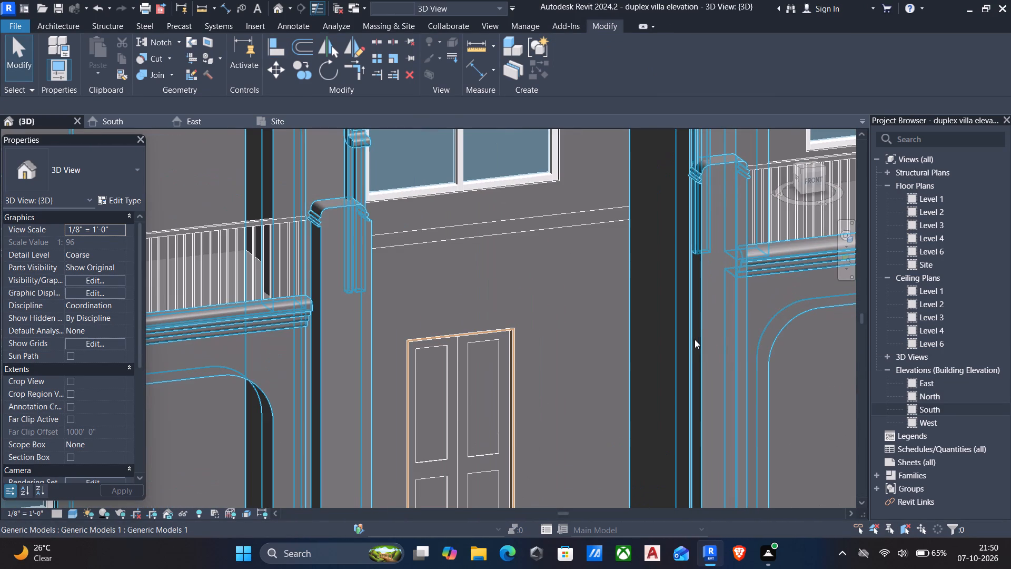
left_click(712, 339)
left_click(706, 325)
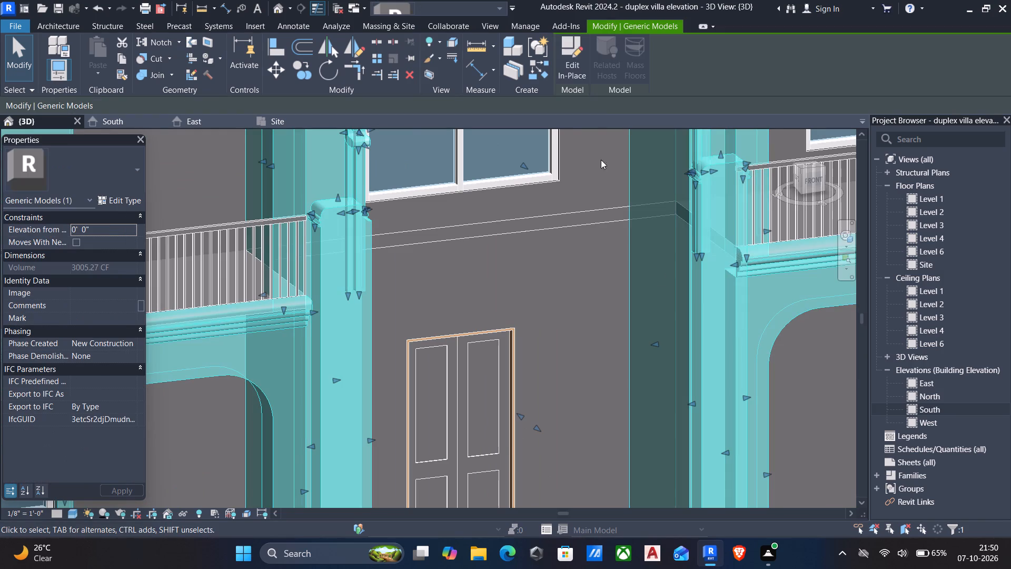
left_click(581, 61)
scroll(571, 117, "down", 5)
middle_click_drag(582, 197, 589, 142)
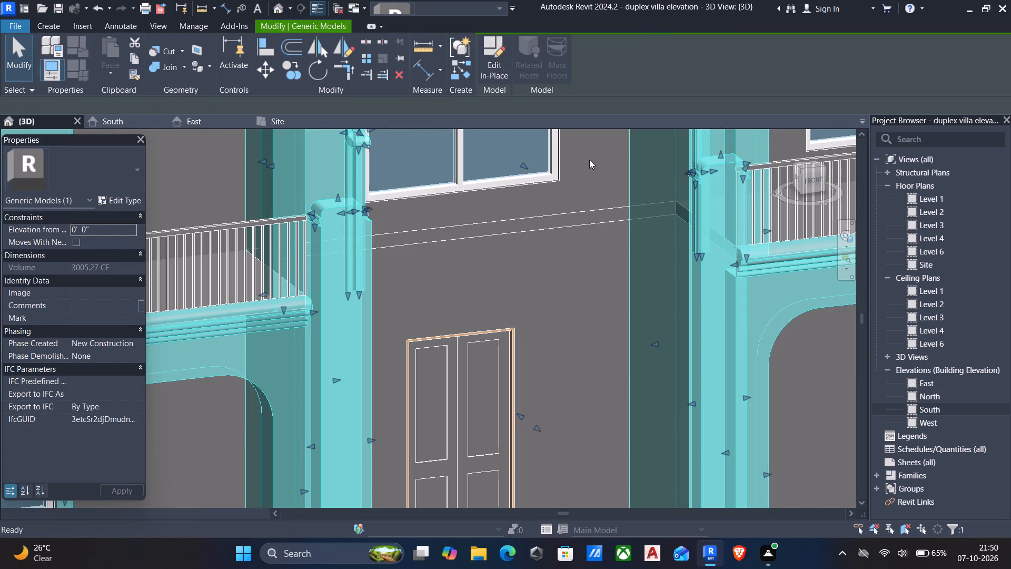
scroll(628, 280, "down", 2)
scroll(625, 312, "up", 3)
left_click(641, 274)
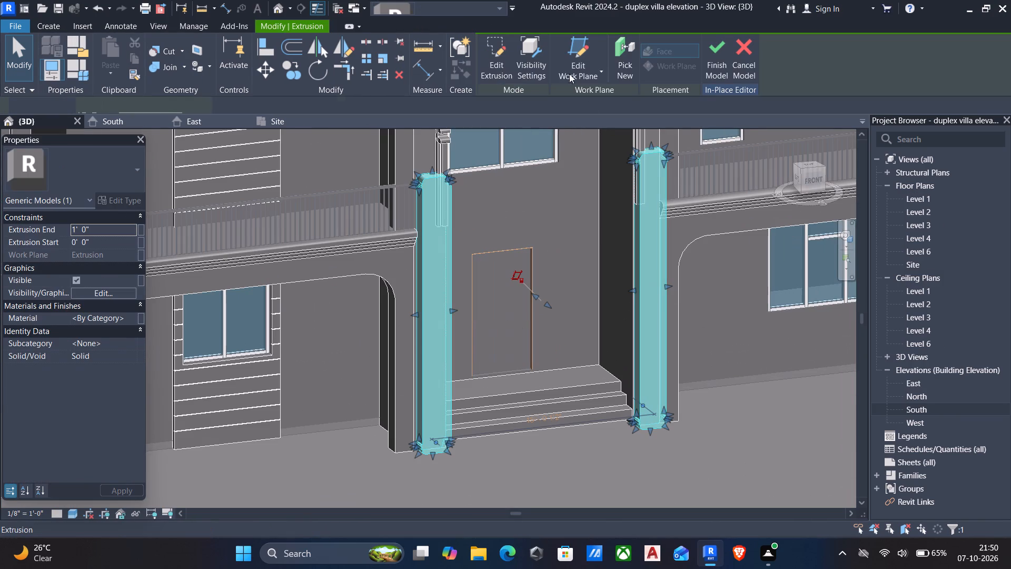
left_click(502, 45)
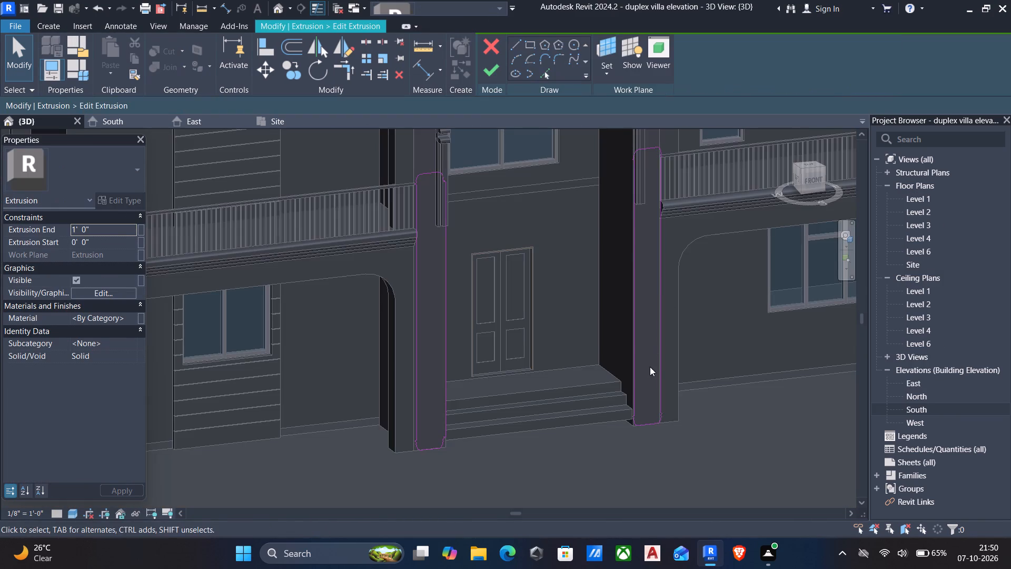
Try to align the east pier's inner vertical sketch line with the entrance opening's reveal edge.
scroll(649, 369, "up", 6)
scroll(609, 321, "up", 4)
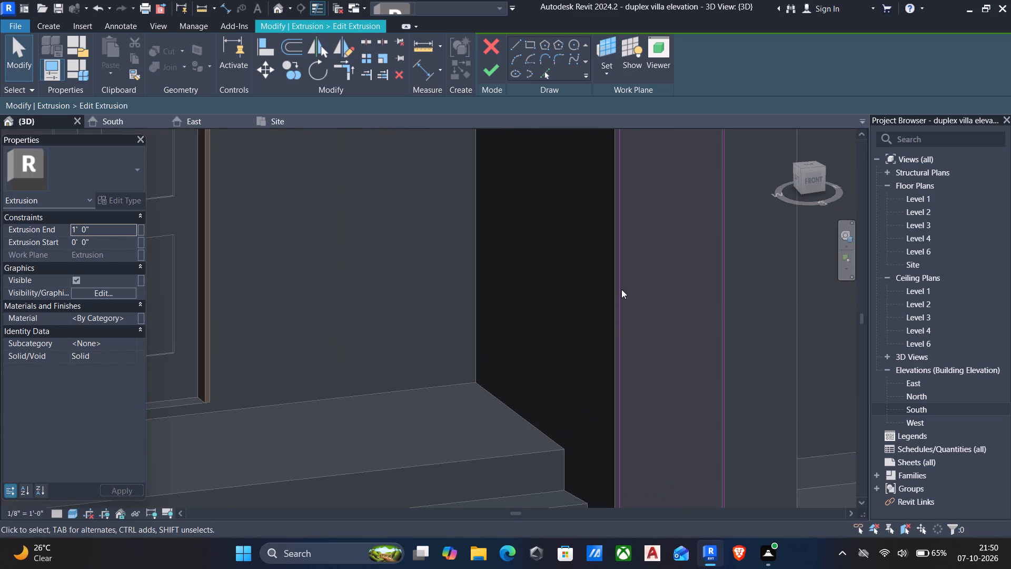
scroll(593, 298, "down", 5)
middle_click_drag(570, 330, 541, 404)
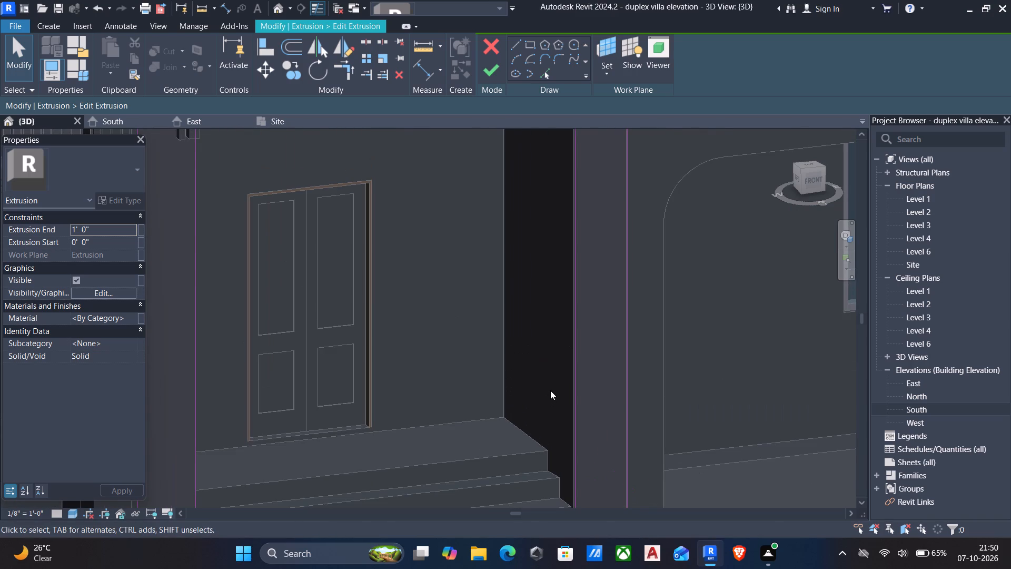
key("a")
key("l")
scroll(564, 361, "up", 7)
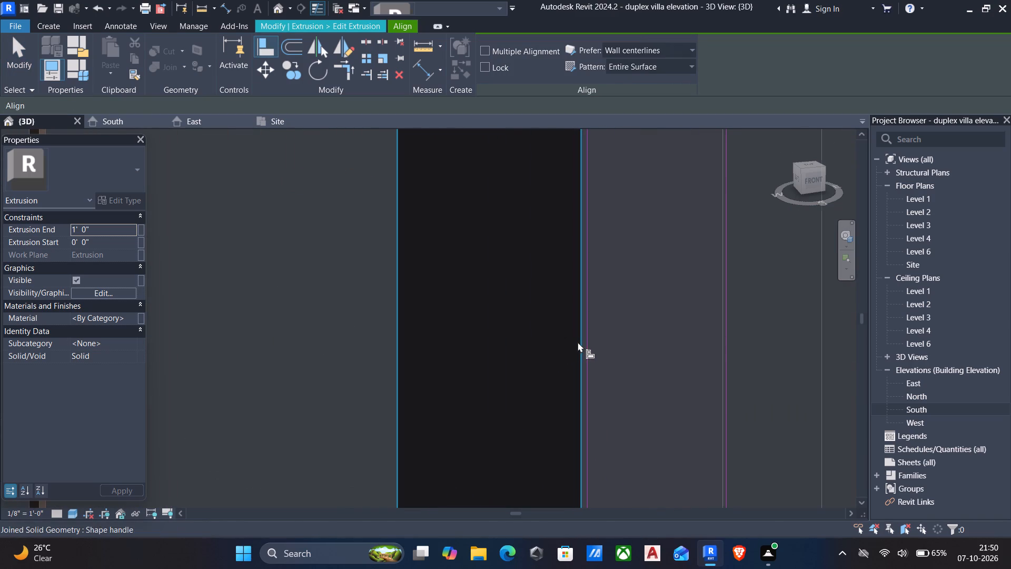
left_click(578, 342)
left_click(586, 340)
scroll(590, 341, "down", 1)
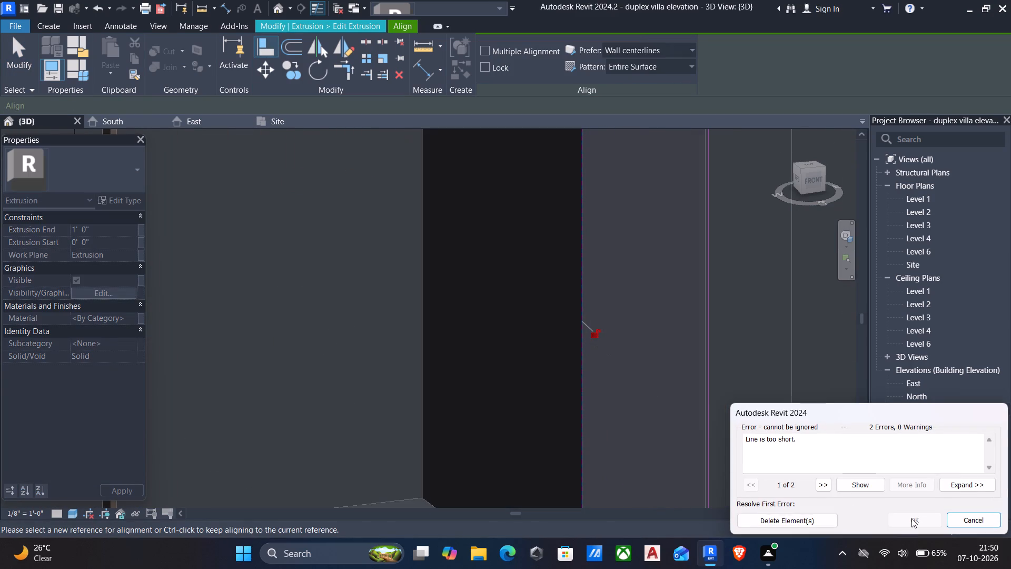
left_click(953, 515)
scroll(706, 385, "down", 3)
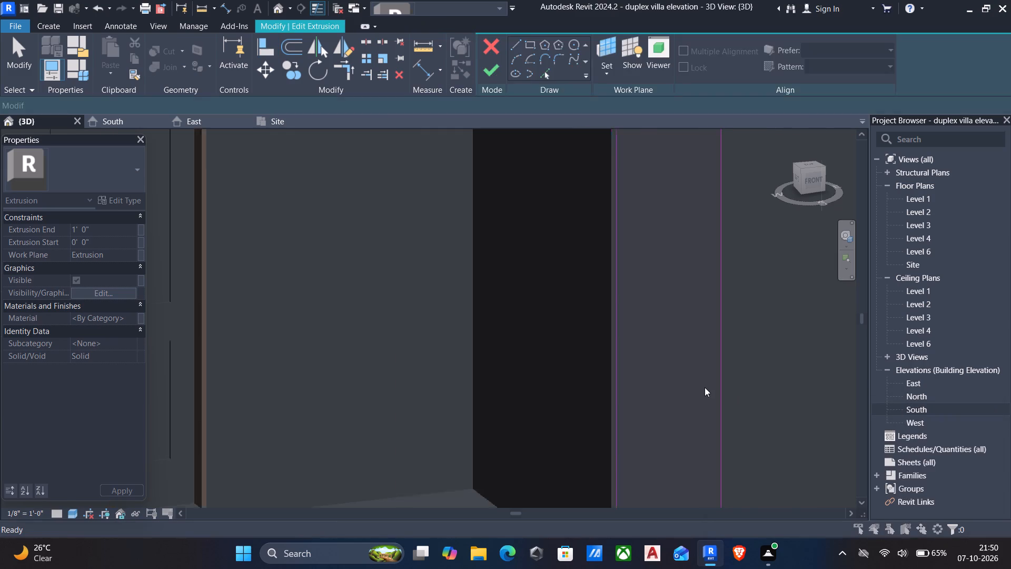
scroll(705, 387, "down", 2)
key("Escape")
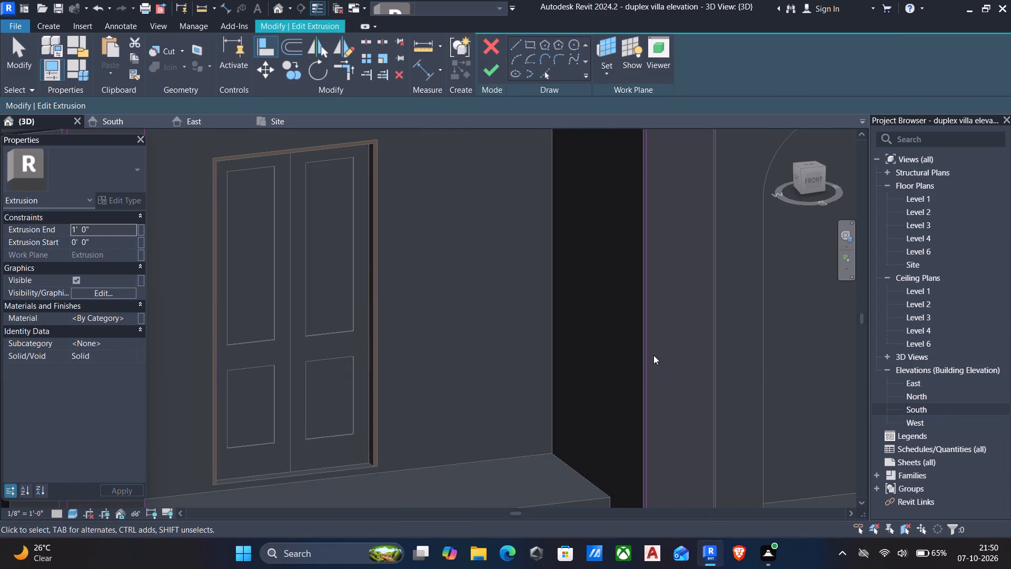
Nudge the east pier's inner vertical sketch line toward the entrance opening to meet the reveal edge.
left_click(650, 359)
key("Left")
scroll(642, 373, "up", 3)
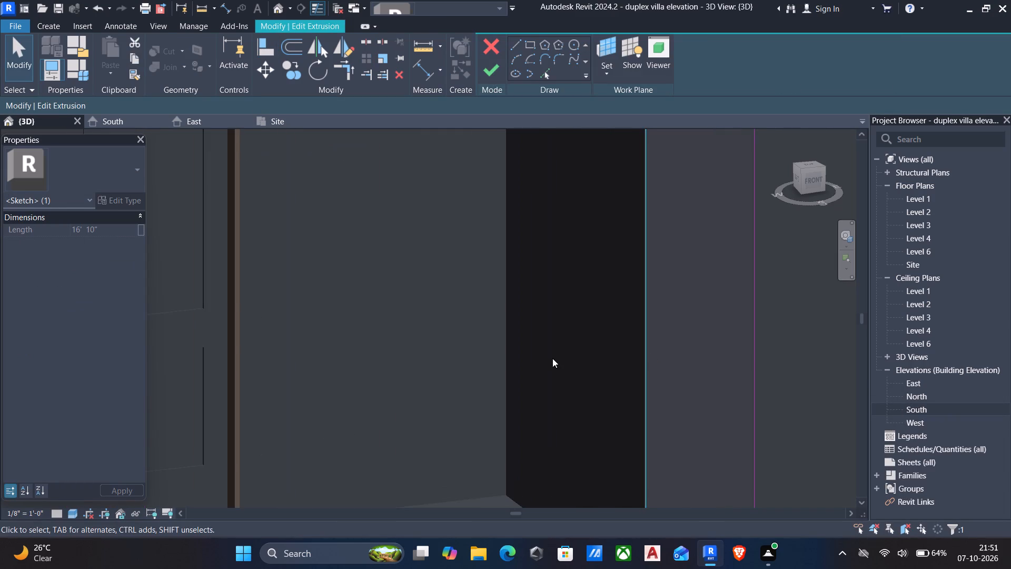
scroll(582, 357, "up", 5)
key("Left")
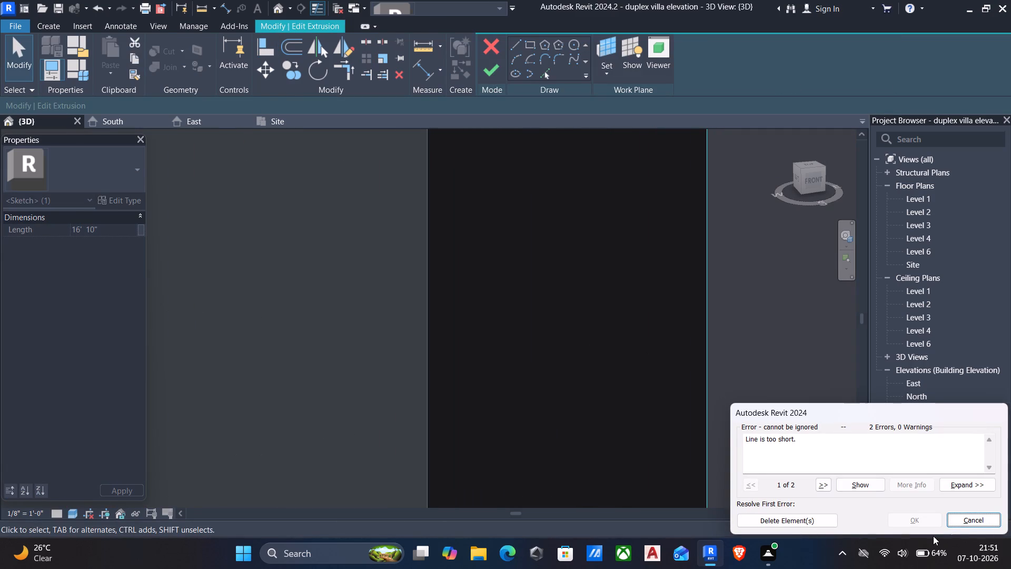
left_click(969, 518)
scroll(723, 425, "down", 5)
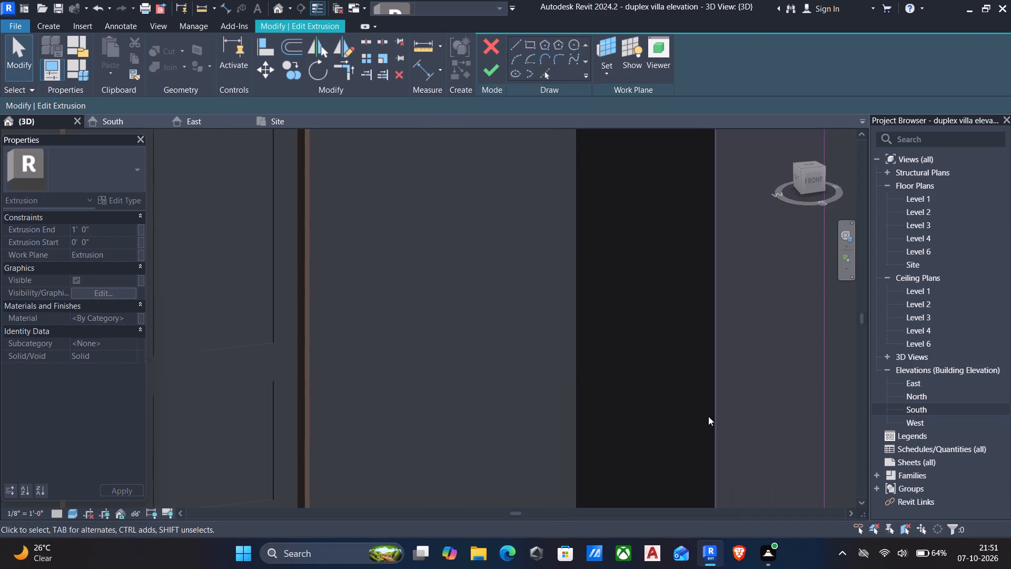
scroll(708, 416, "up", 11)
scroll(742, 387, "up", 5)
left_click(743, 388)
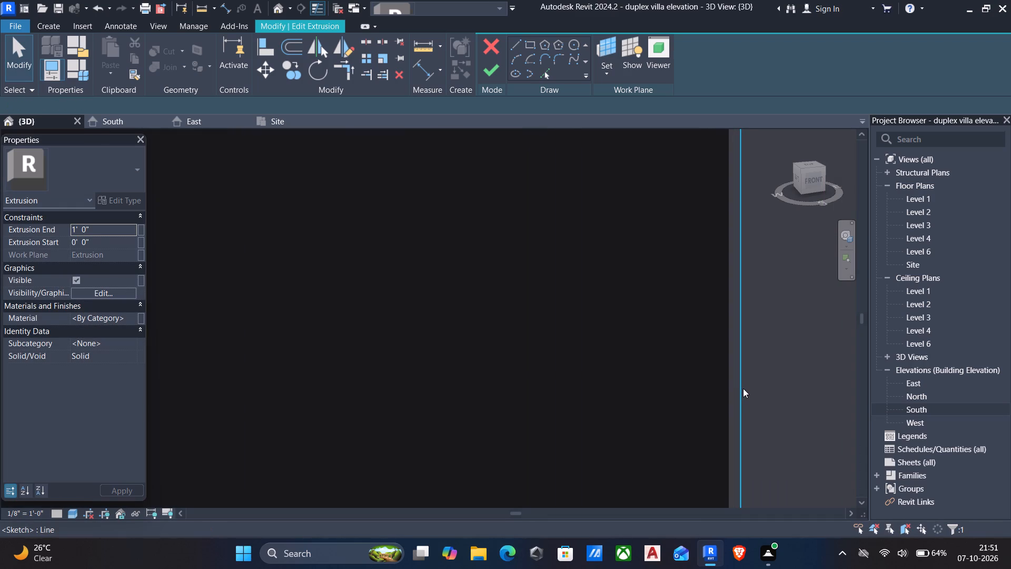
key("Left")
key("Left")
key("Left")
key("Left")
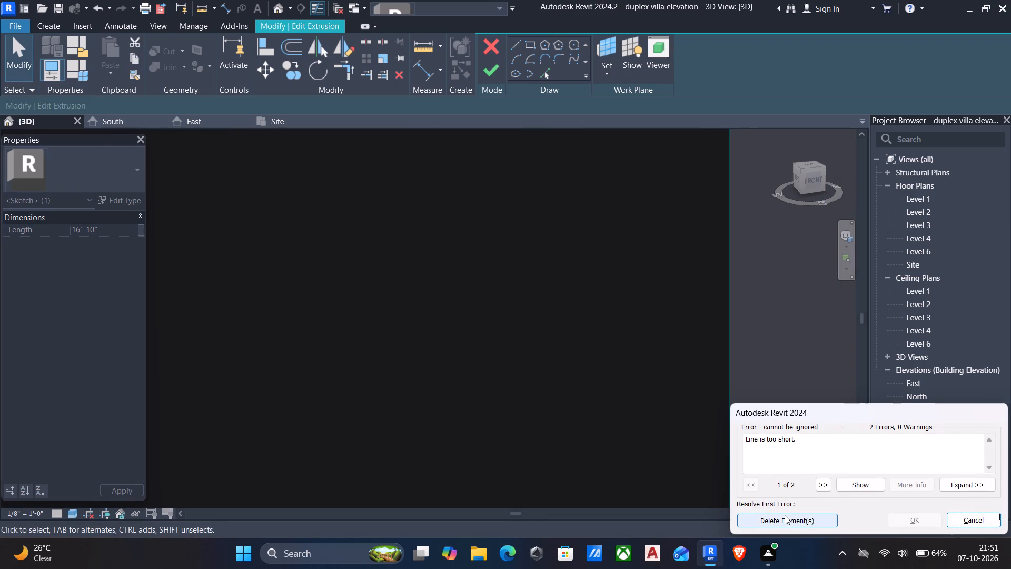
left_click(980, 521)
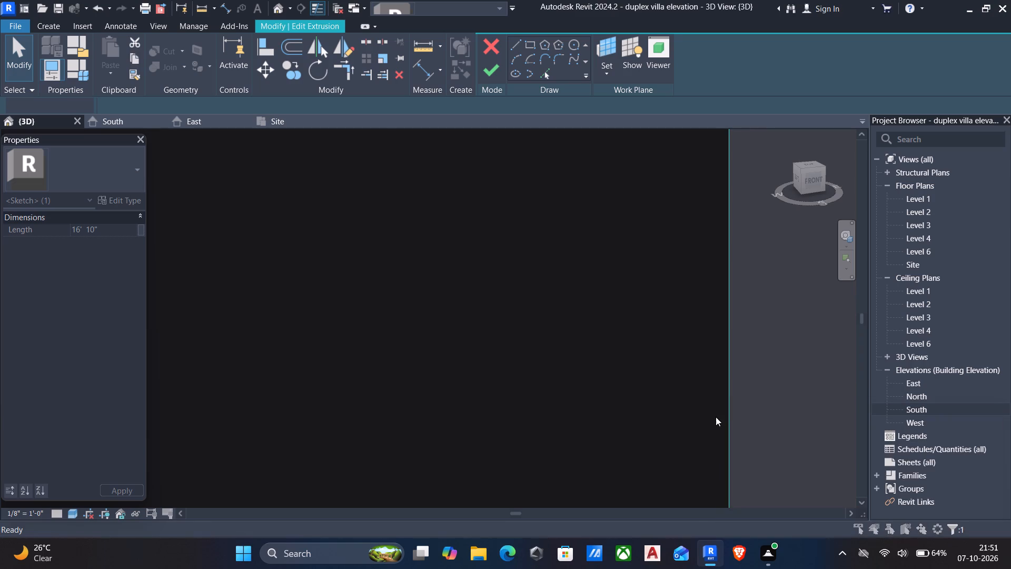
Finish the sketch edit of the entrance piers' extrusion.
scroll(713, 416, "down", 11)
scroll(618, 231, "down", 12)
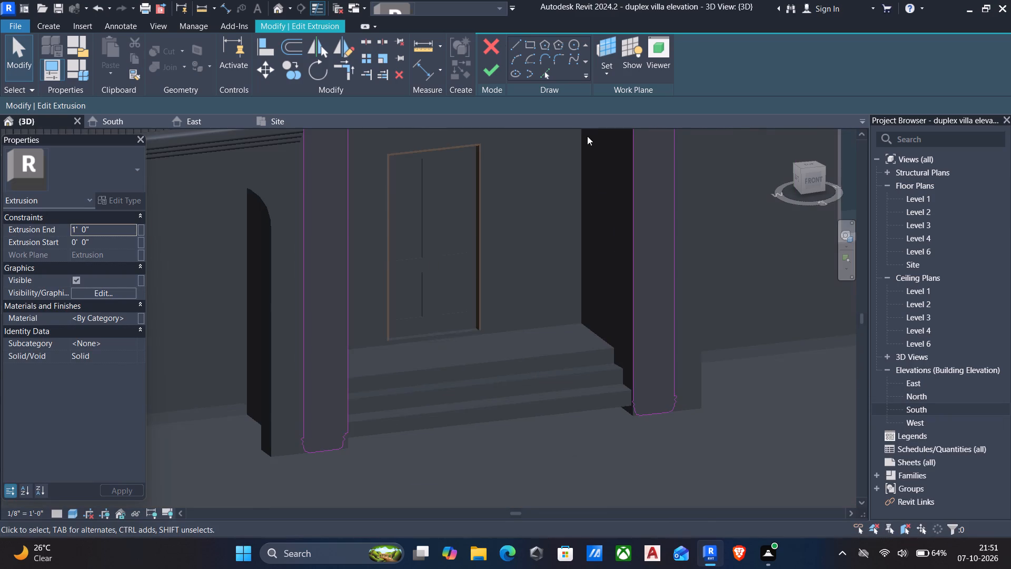
left_click(485, 73)
scroll(642, 258, "down", 6)
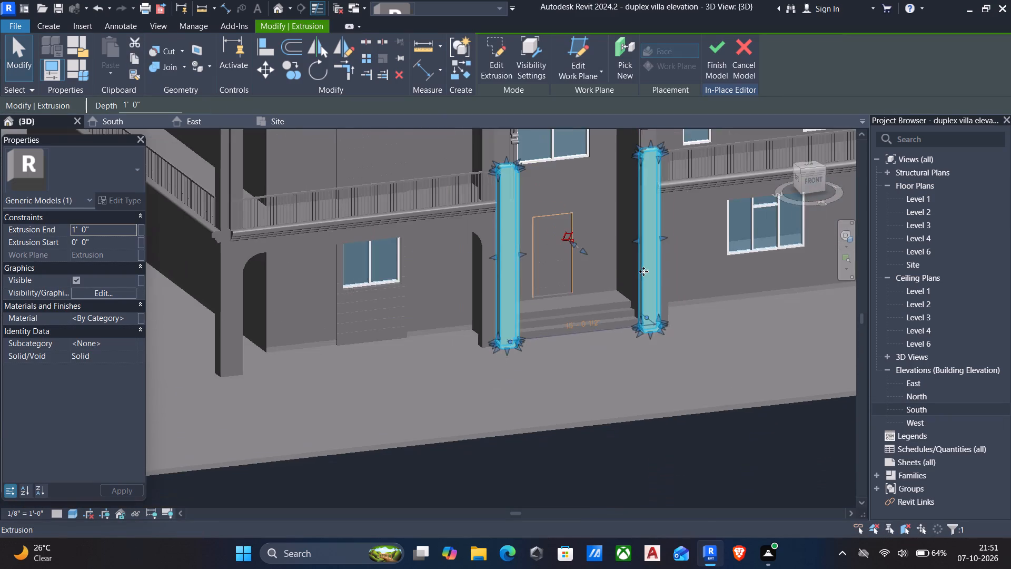
Examine the reshaped entrance piers up close and against the whole front facade from several angles.
scroll(621, 259, "up", 5)
key("Escape")
scroll(626, 254, "down", 5)
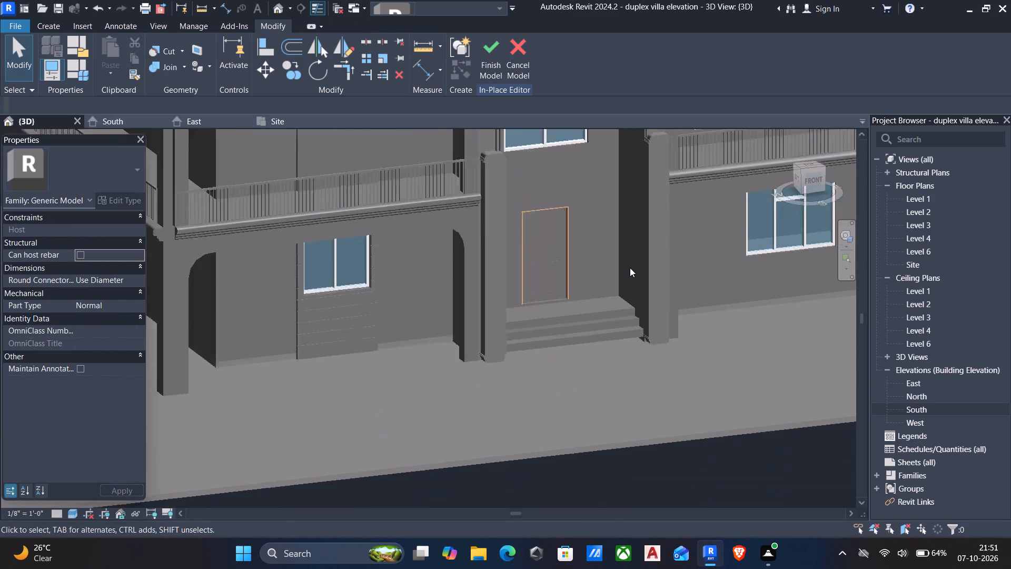
middle_click_drag(629, 274, 727, 278, "shift")
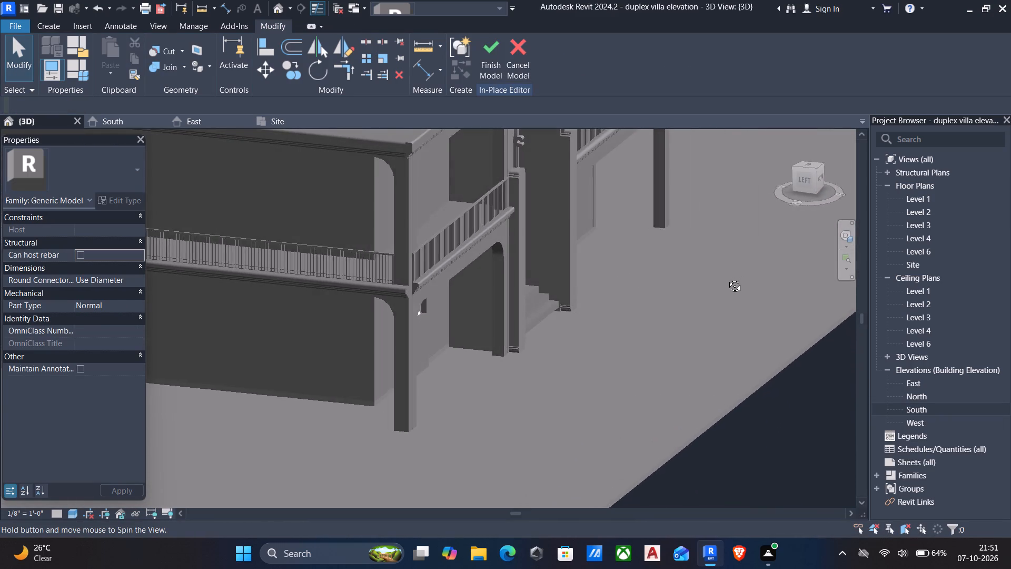
middle_click_drag(727, 278, 589, 265, "shift")
scroll(580, 258, "down", 4)
middle_click_drag(576, 290, 600, 356)
middle_click_drag(610, 346, 629, 305, "shift")
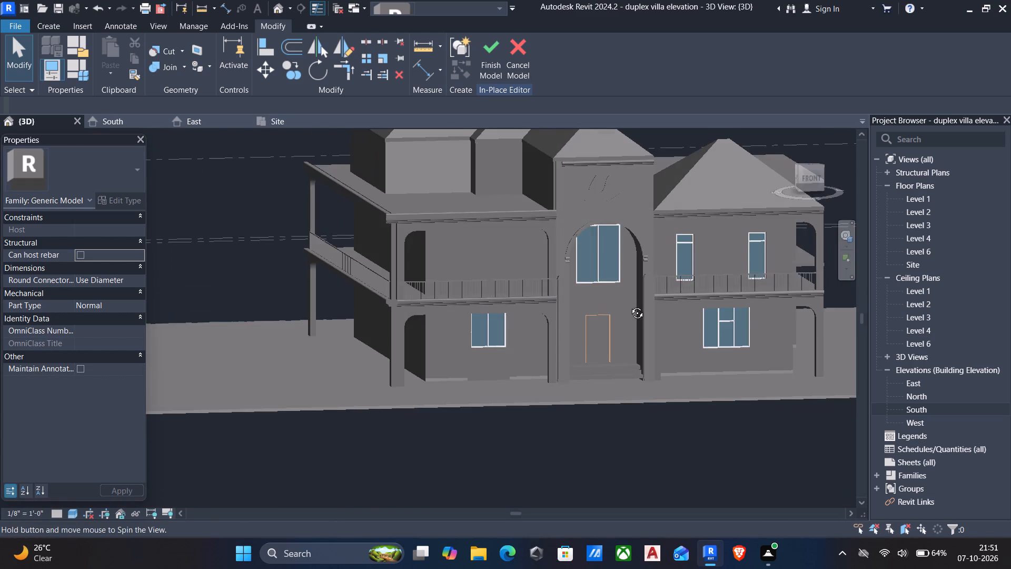
middle_click_drag(629, 305, 624, 391, "shift")
scroll(627, 391, "down", 2)
middle_click_drag(627, 391, 607, 405, "shift")
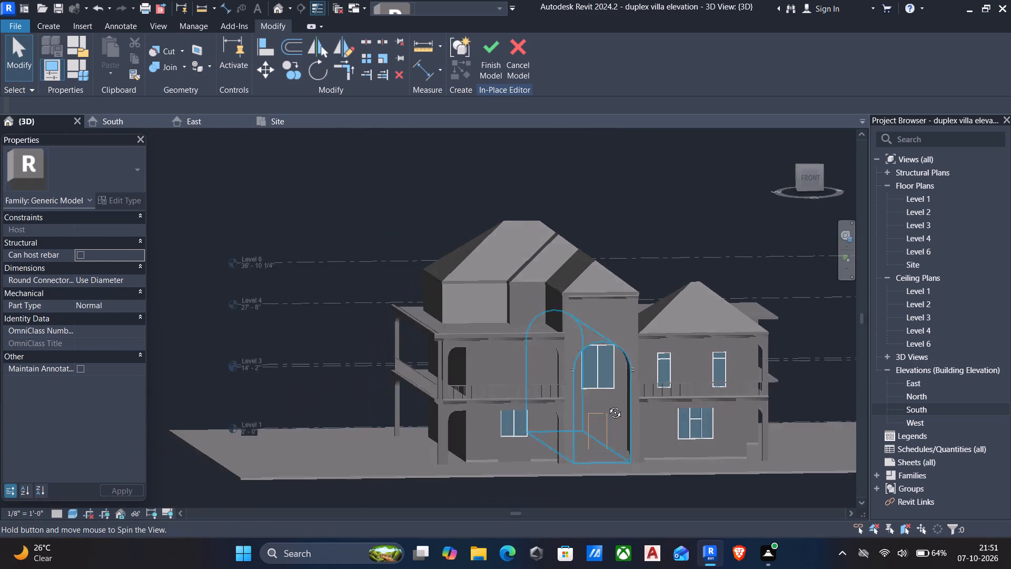
middle_click_drag(607, 405, 627, 403, "shift")
scroll(631, 398, "up", 5)
scroll(631, 397, "down", 5)
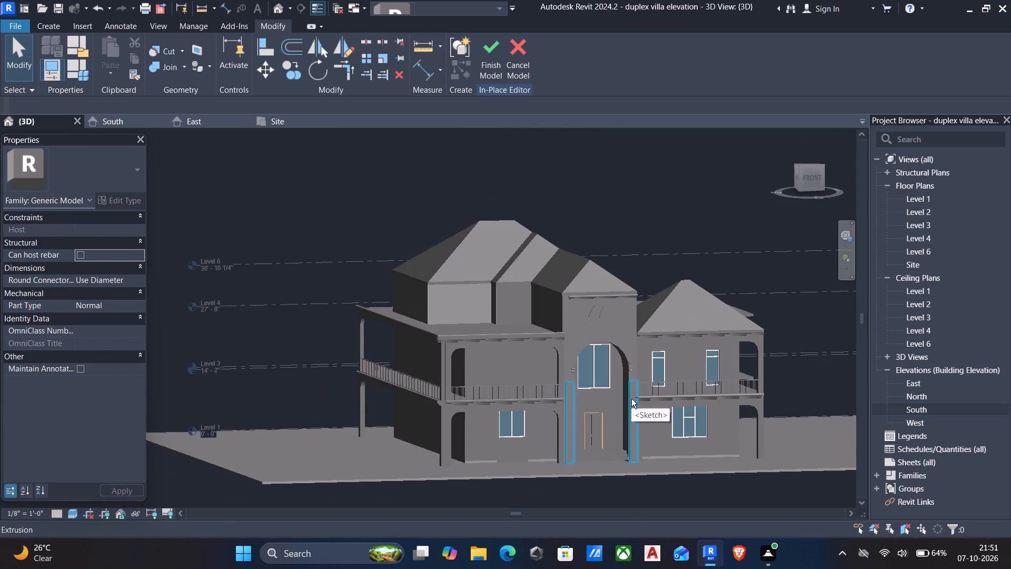
middle_click_drag(631, 399, 629, 383, "shift")
middle_click_drag(609, 407, 602, 399)
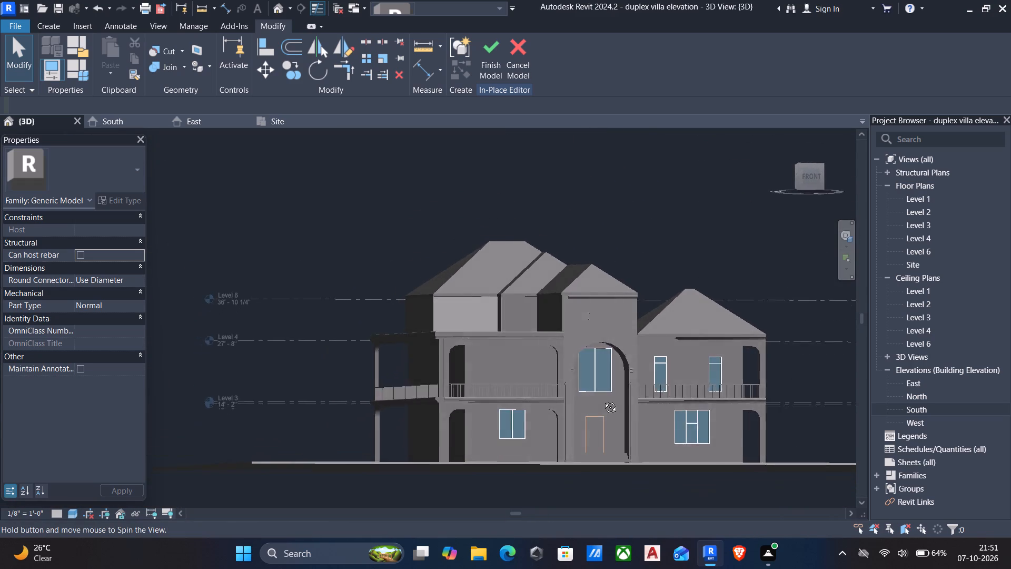
middle_click_drag(602, 399, 613, 427)
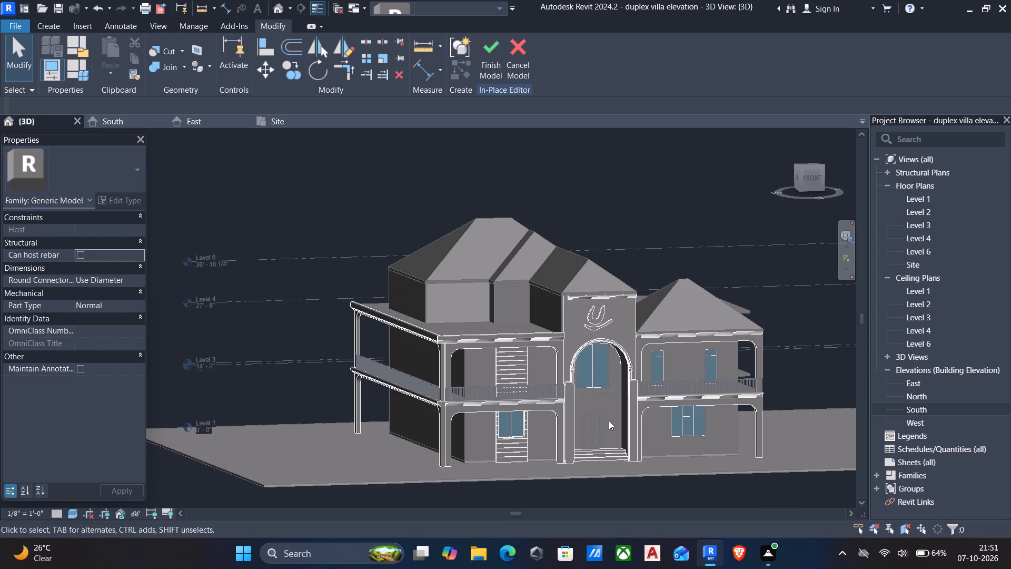
Assign the Gypsum Wall Board material to the entrance piers' extrusion and finish the in-place model.
left_click(570, 426)
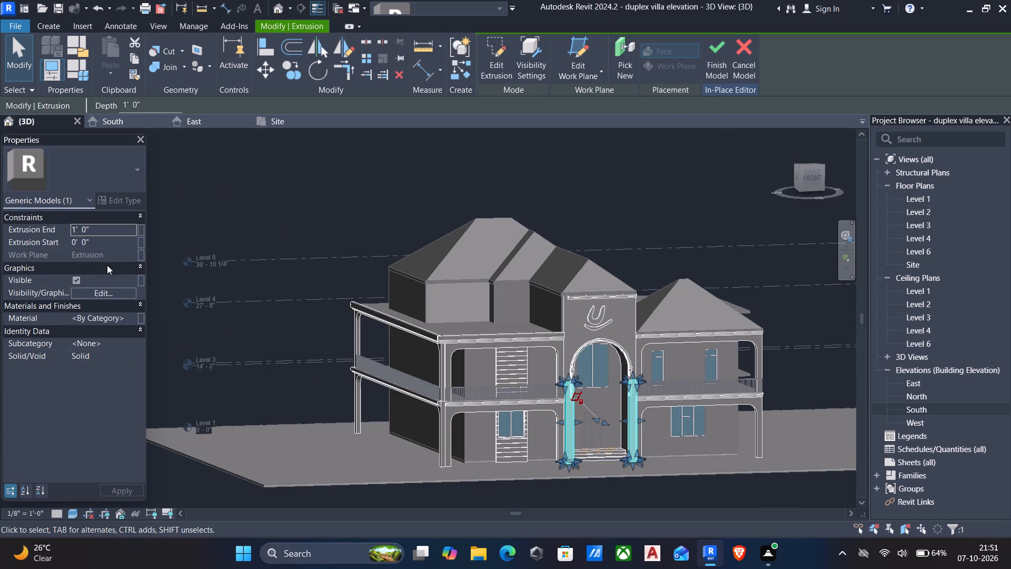
left_click(131, 313)
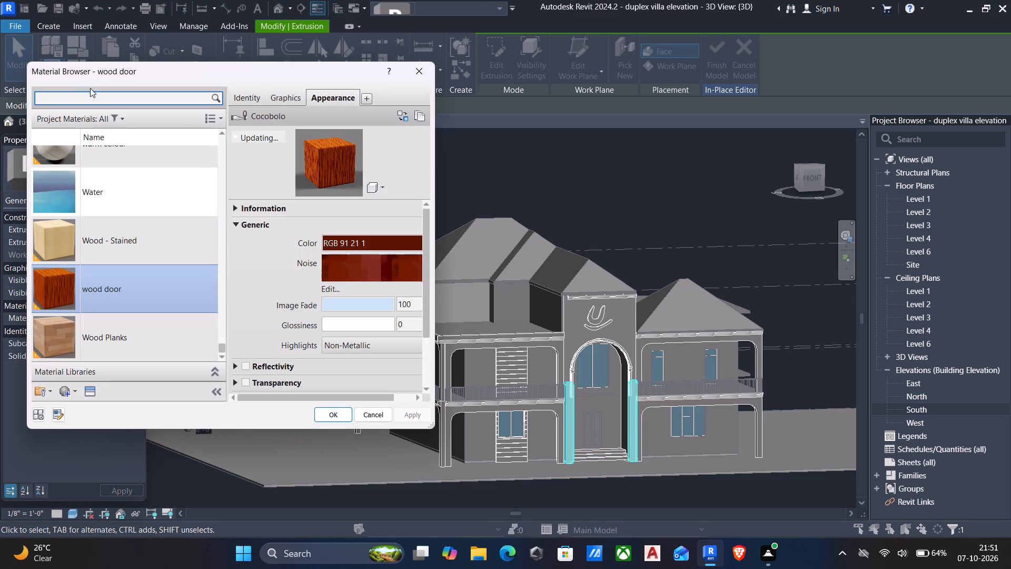
left_click(91, 96)
type("gyp")
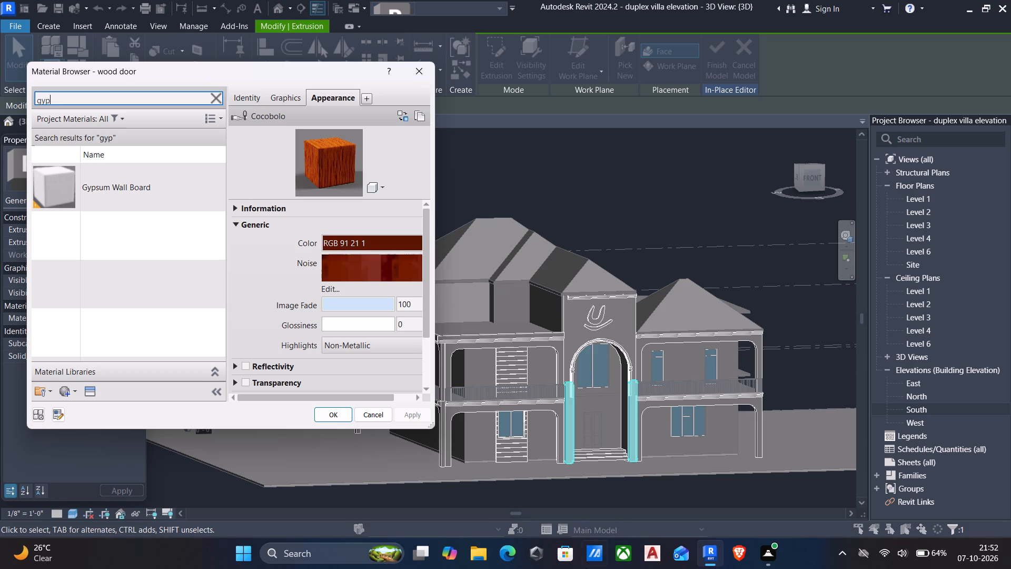
left_click(123, 180)
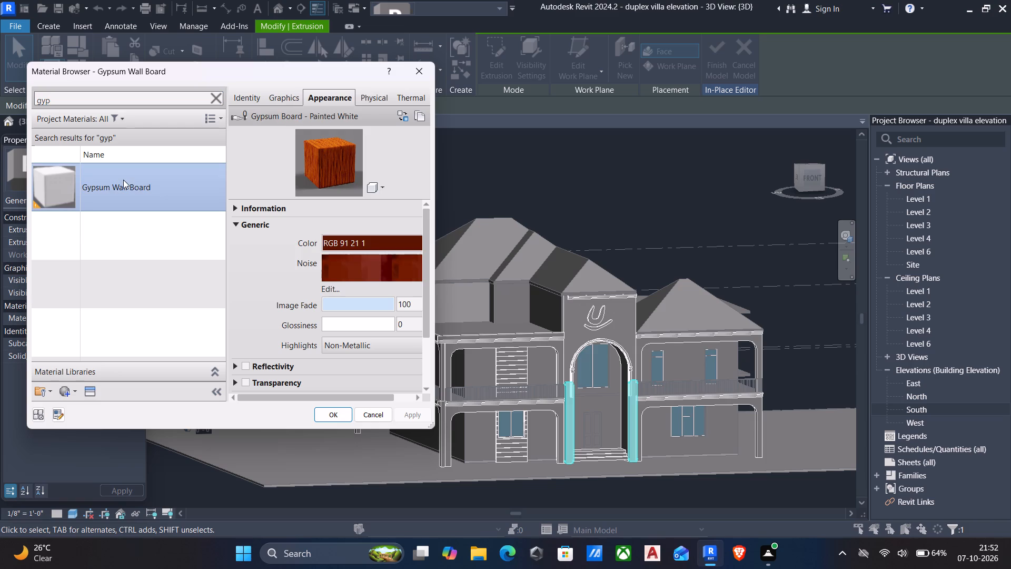
left_click(334, 425)
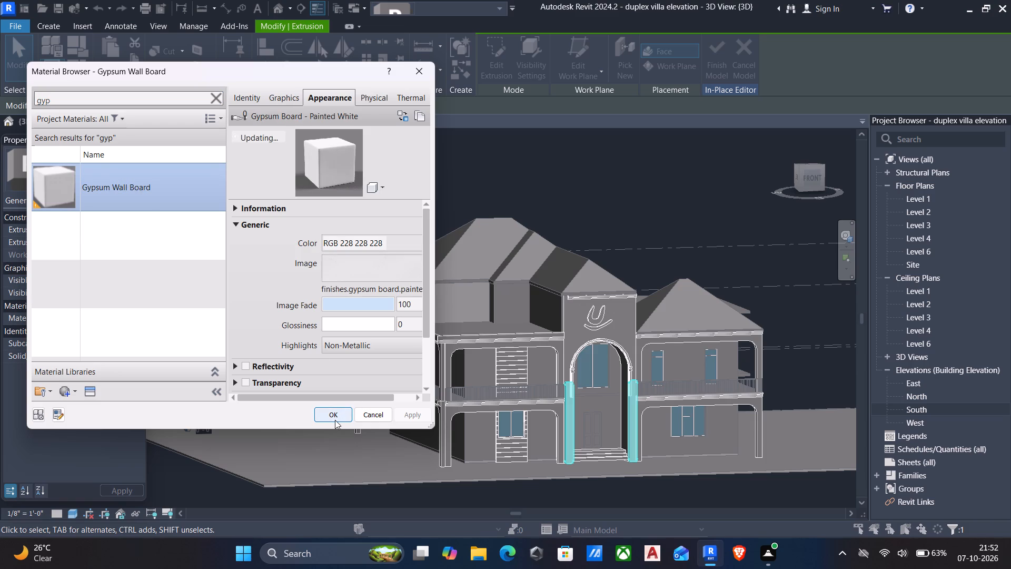
left_click(335, 420)
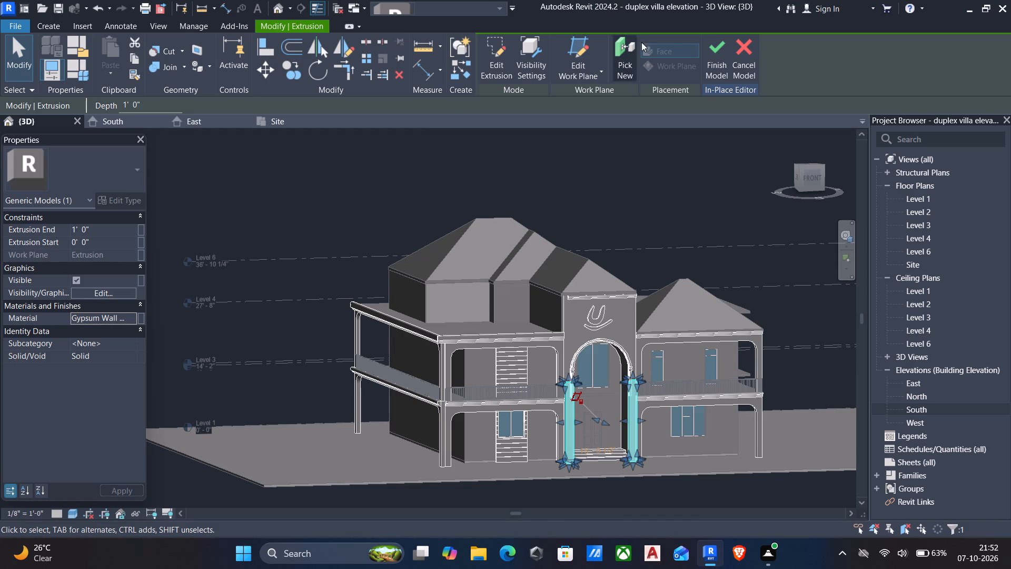
left_click(717, 44)
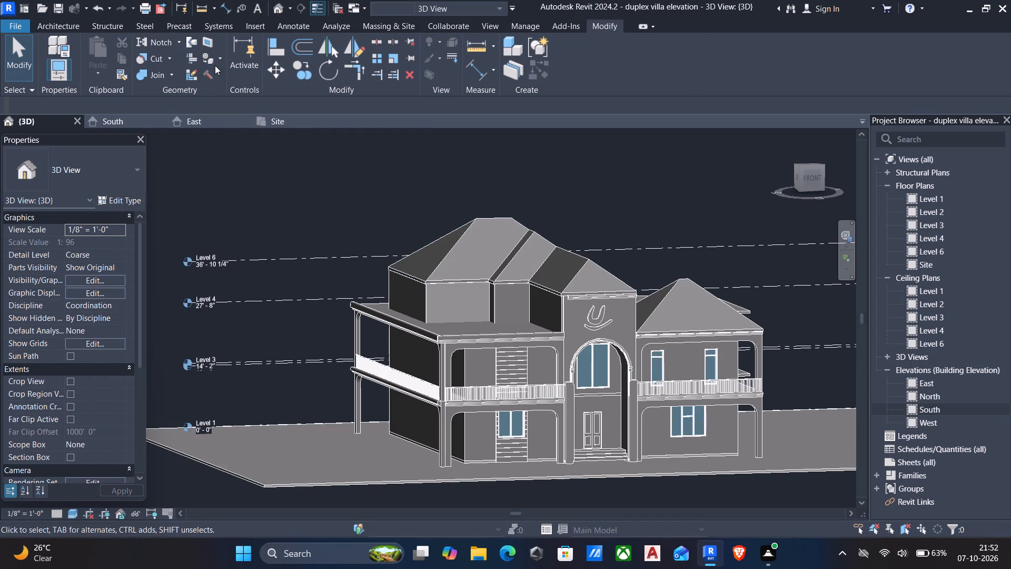
Set the 3D view's visual style to Realistic.
left_click(68, 513)
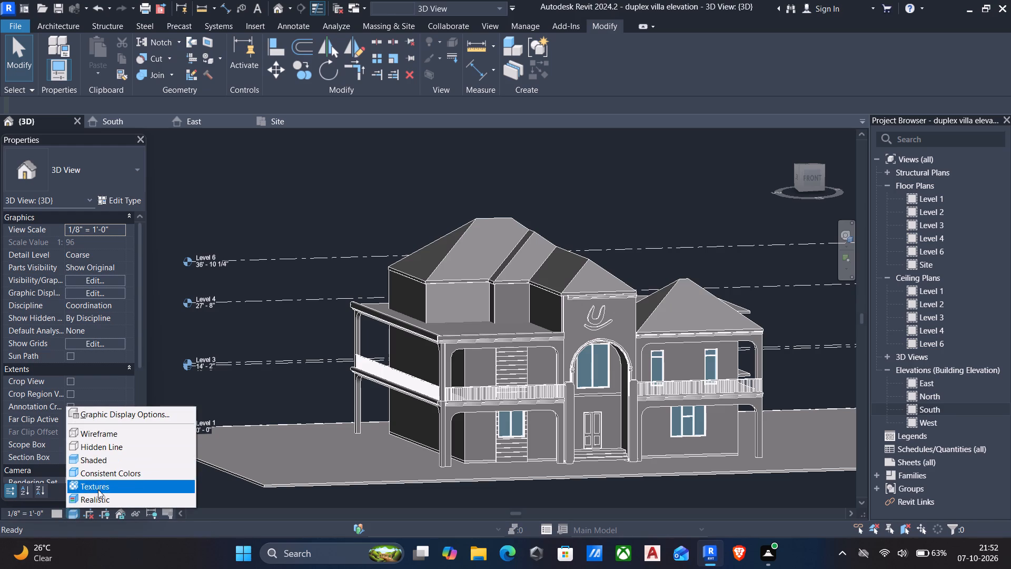
left_click(98, 500)
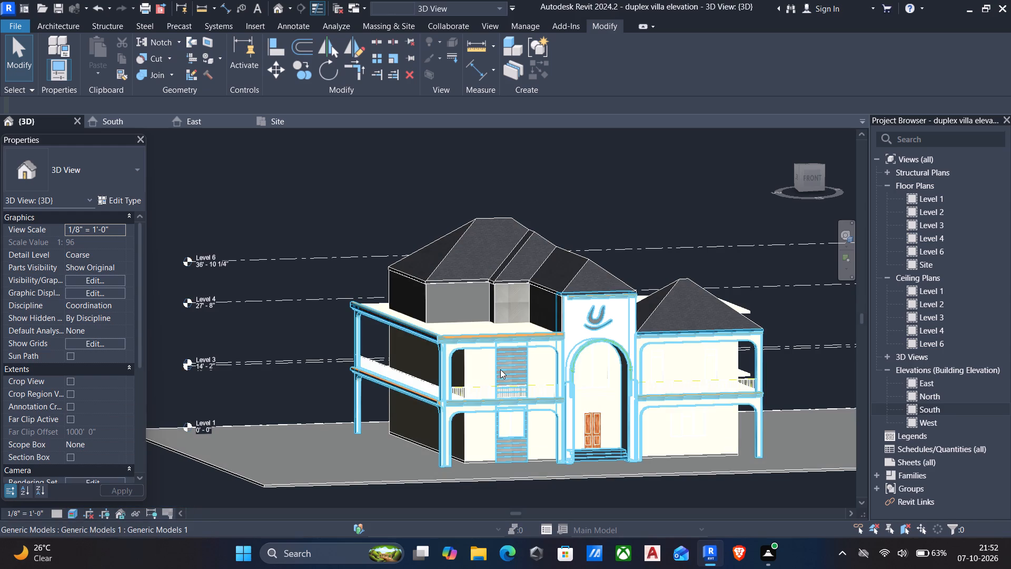
Examine the villa's materials, roofs and upper flat slab from the front and from above.
scroll(500, 366, "up", 6)
scroll(428, 307, "down", 3)
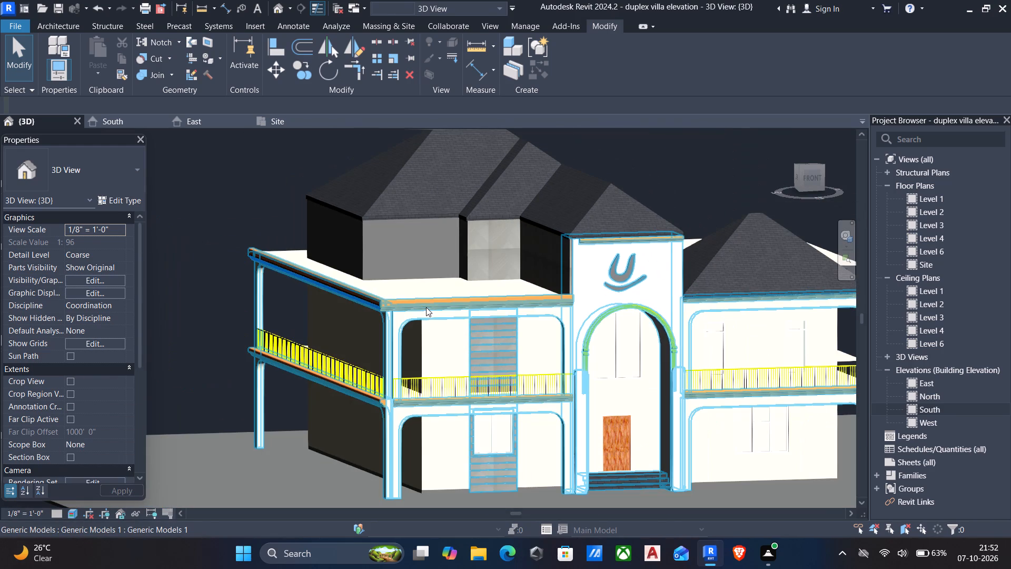
scroll(399, 370, "up", 4)
scroll(399, 370, "down", 4)
middle_click_drag(393, 376, 366, 470)
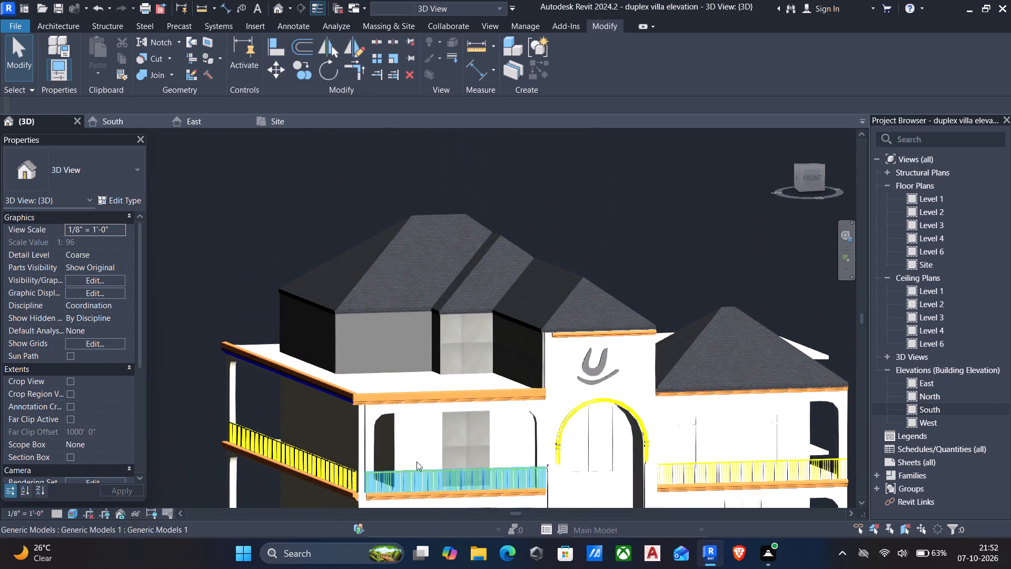
middle_click_drag(469, 417, 353, 411)
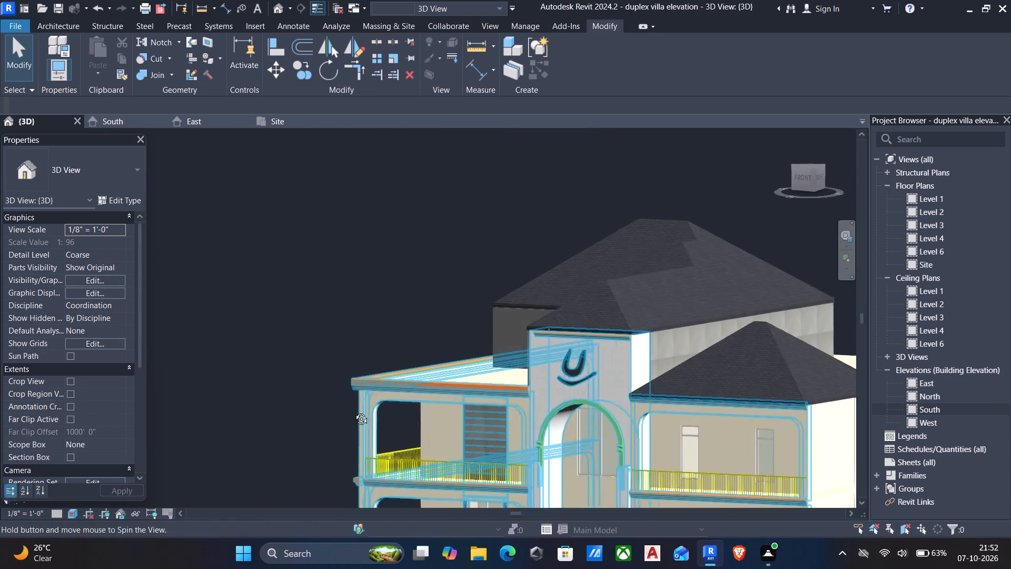
middle_click_drag(353, 411, 483, 430)
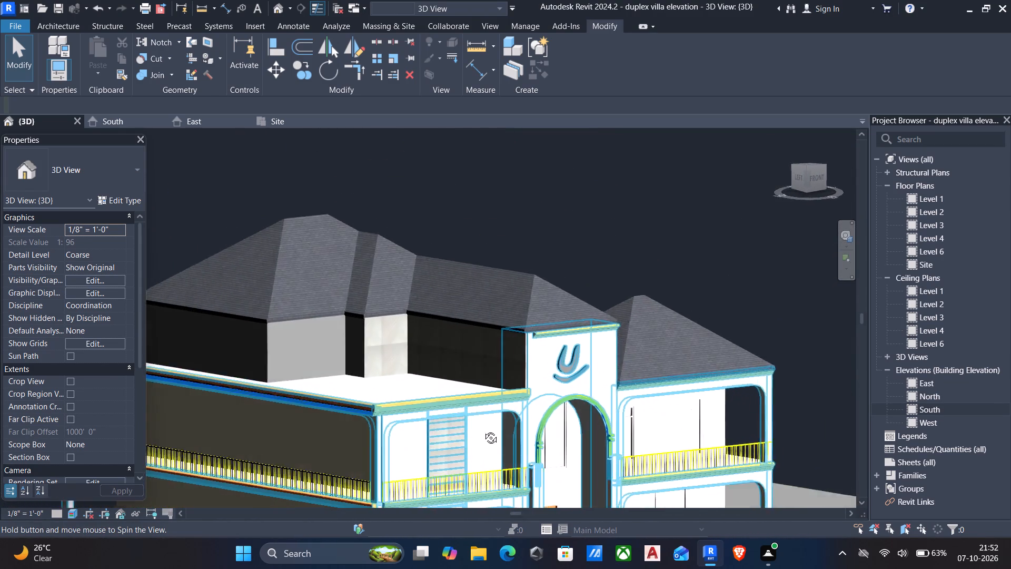
middle_click_drag(483, 430, 449, 444)
scroll(408, 292, "up", 5)
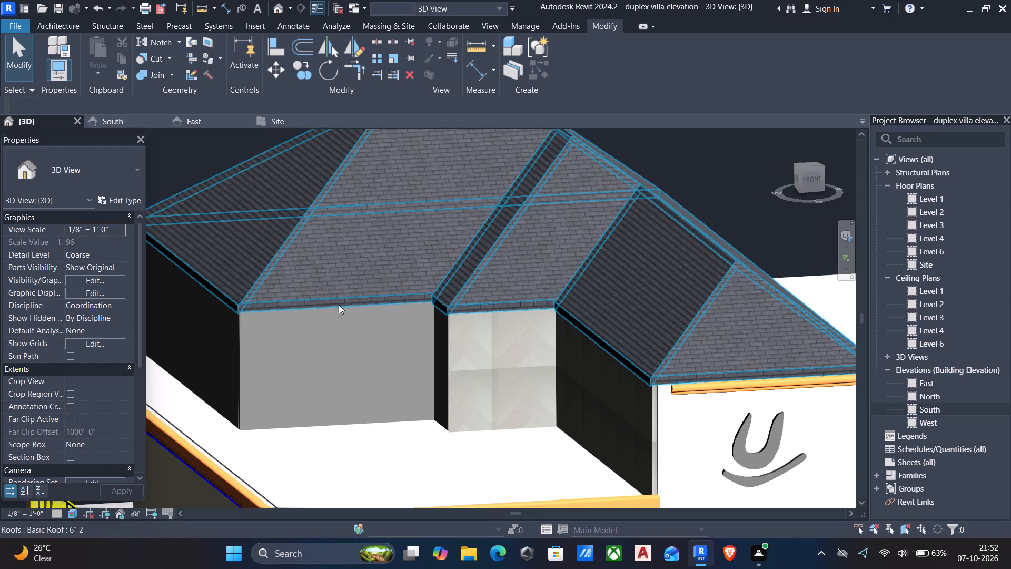
scroll(340, 306, "down", 11)
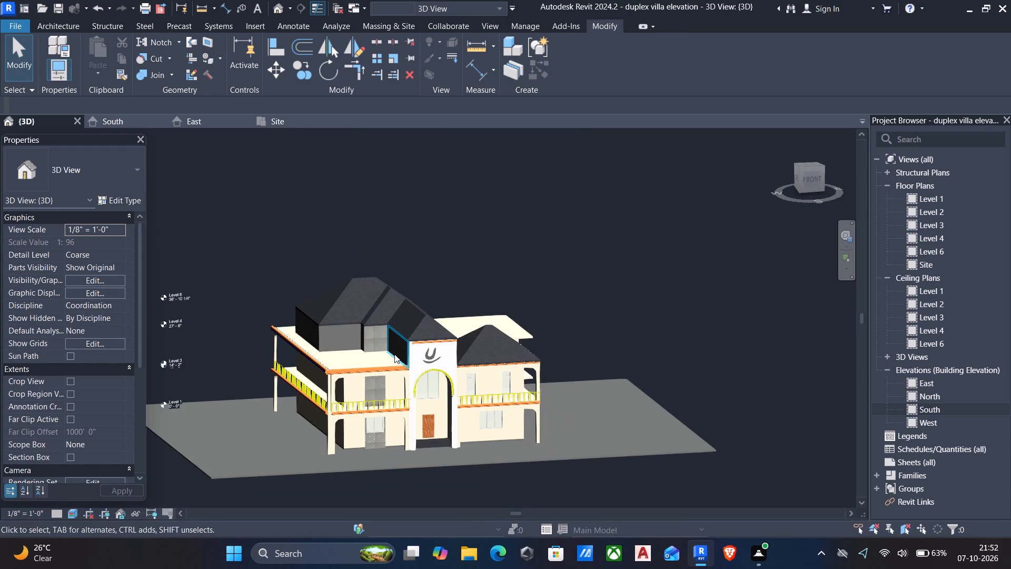
middle_click_drag(385, 356, 253, 493, "shift")
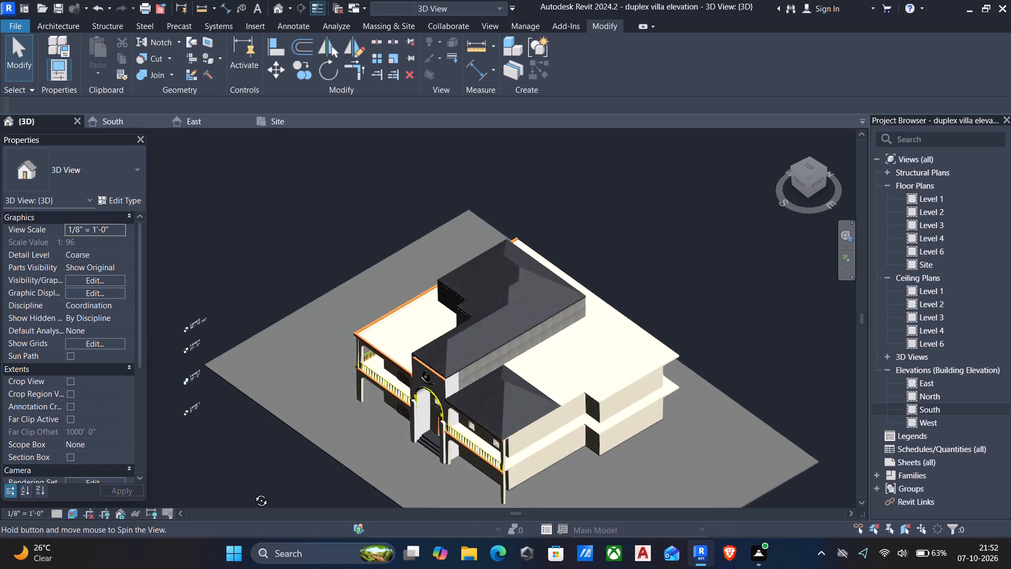
middle_click_drag(253, 493, 262, 493, "shift")
scroll(573, 387, "up", 4)
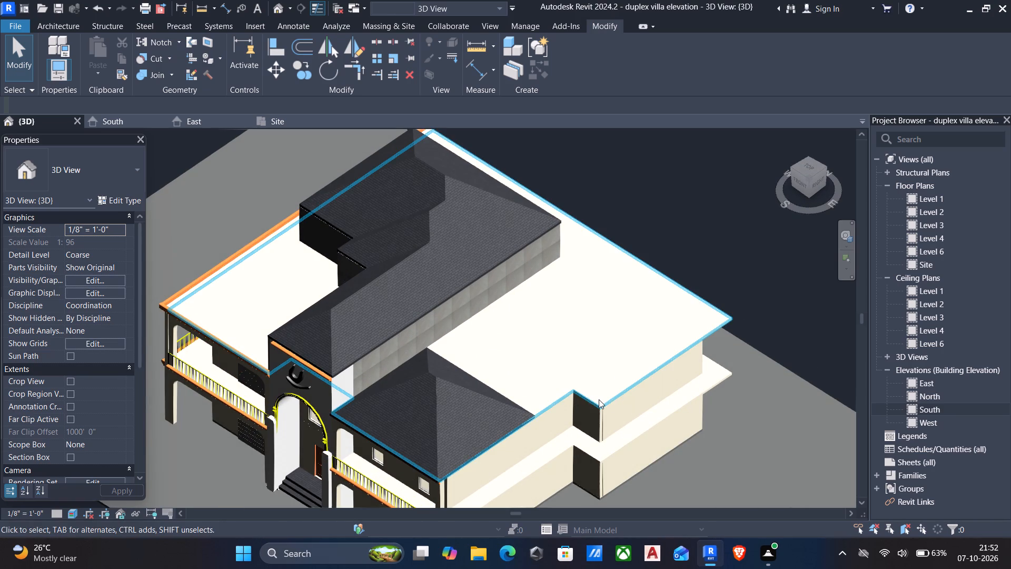
scroll(549, 404, "up", 5)
scroll(549, 404, "down", 6)
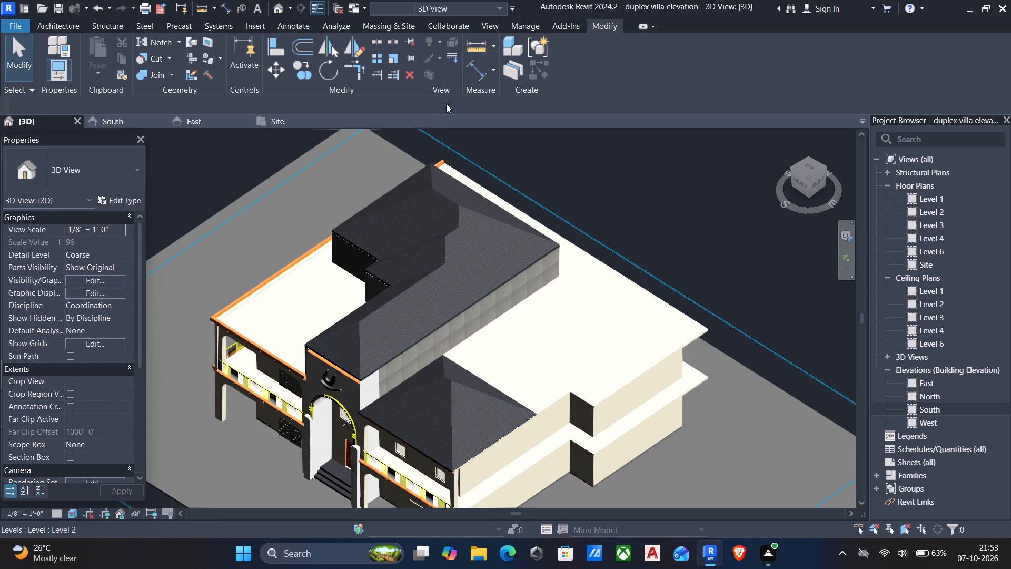
Examine the Level 6 floor plan and the South elevation to check the roofs and flat slab against the levels.
double_click(923, 248)
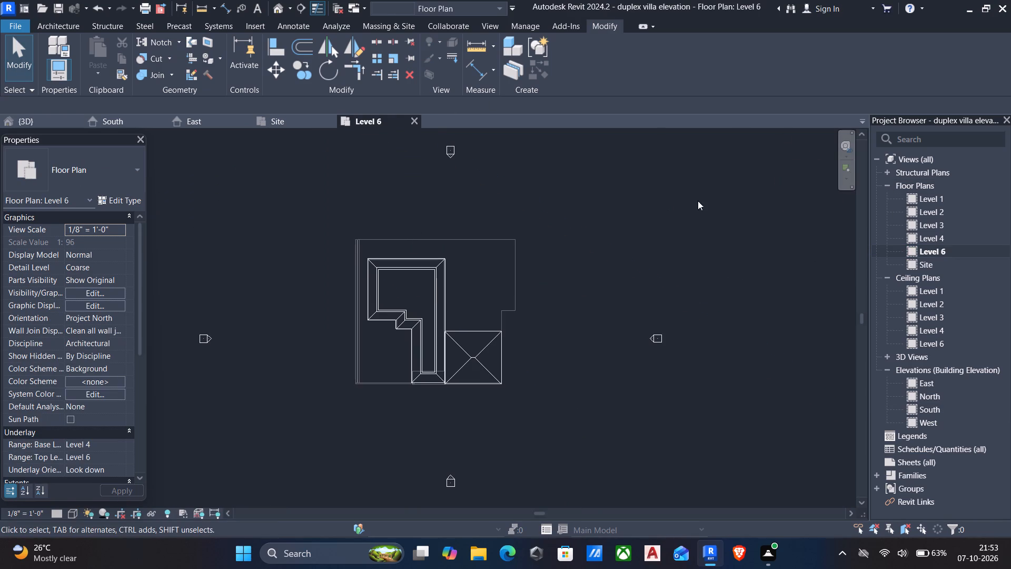
double_click(927, 411)
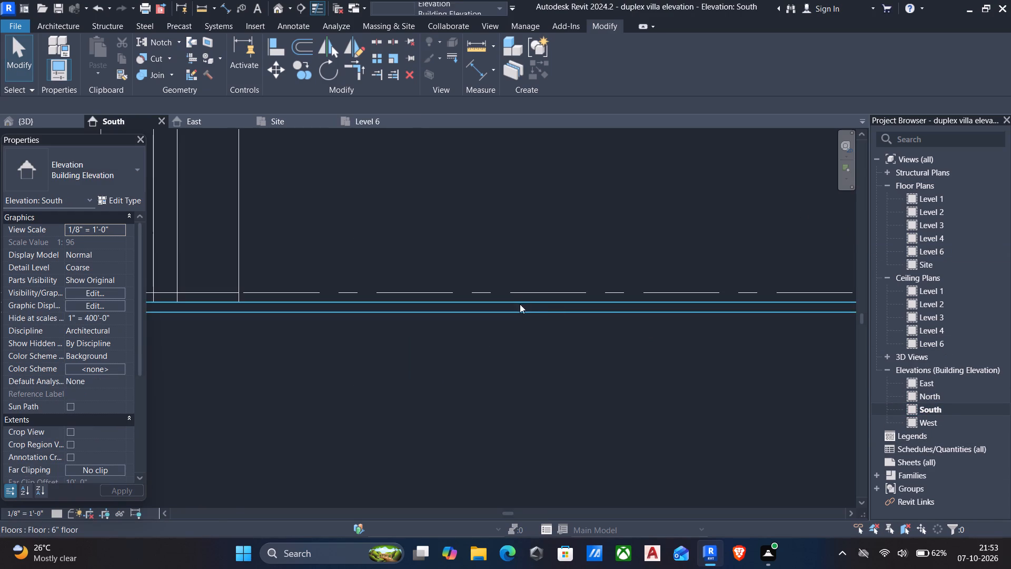
scroll(514, 307, "down", 11)
scroll(511, 342, "up", 1)
scroll(512, 343, "down", 2)
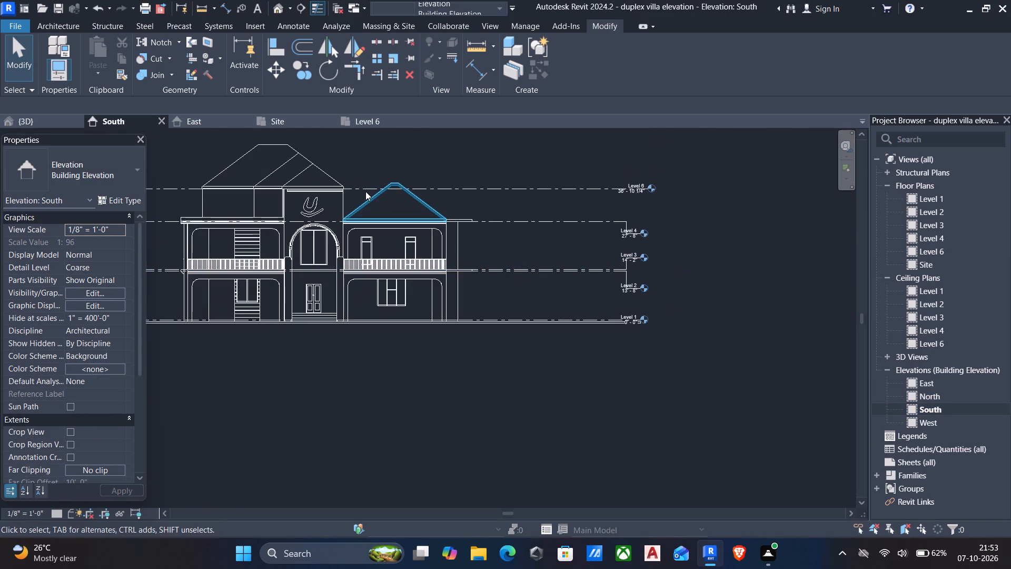
scroll(649, 191, "up", 4)
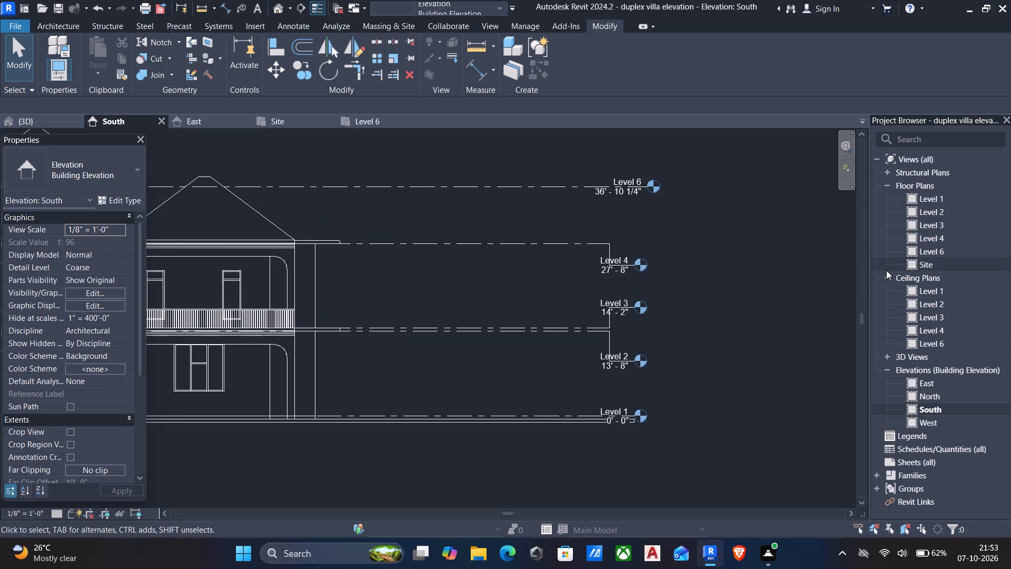
scroll(369, 319, "down", 2)
middle_click_drag(369, 319, 570, 350)
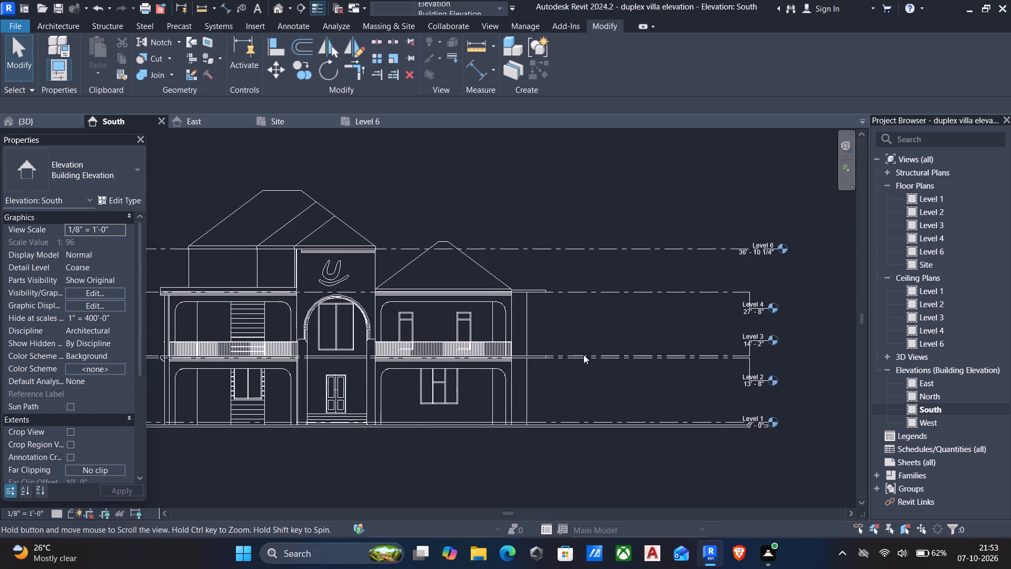
scroll(611, 358, "up", 1)
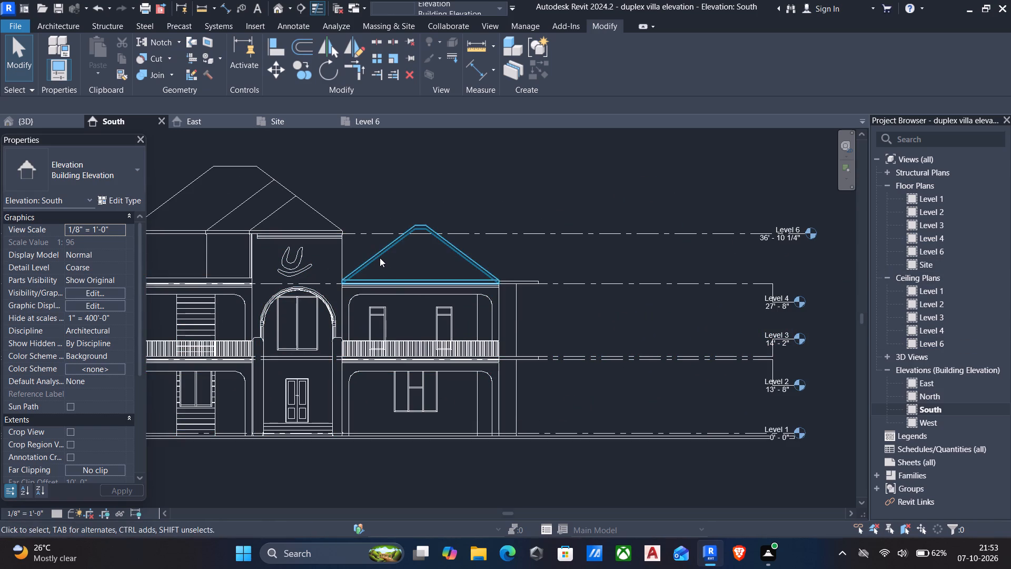
scroll(286, 266, "down", 3)
middle_click_drag(291, 274, 453, 303)
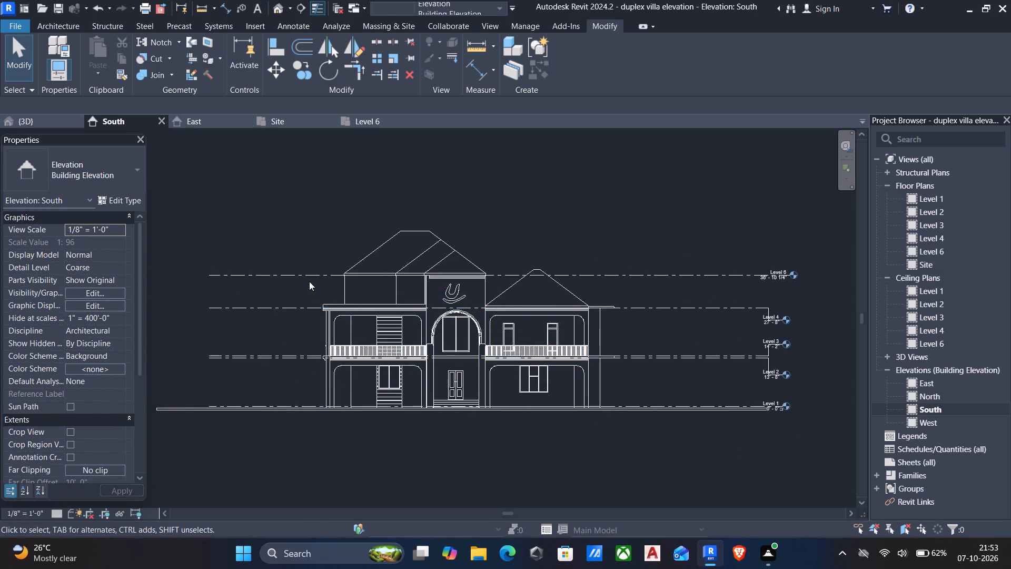
scroll(309, 281, "up", 5)
scroll(471, 323, "down", 5)
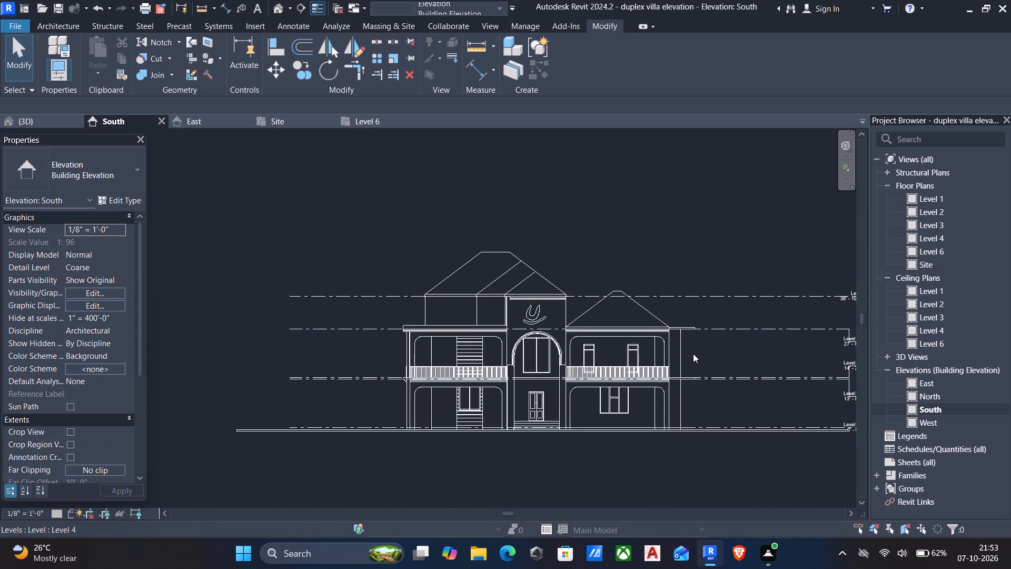
scroll(692, 354, "up", 1)
On the Level 4 floor plan, start a Handrail - Rectangular railing and pick the flat roof's north, east and short return edges as its path.
double_click(939, 237)
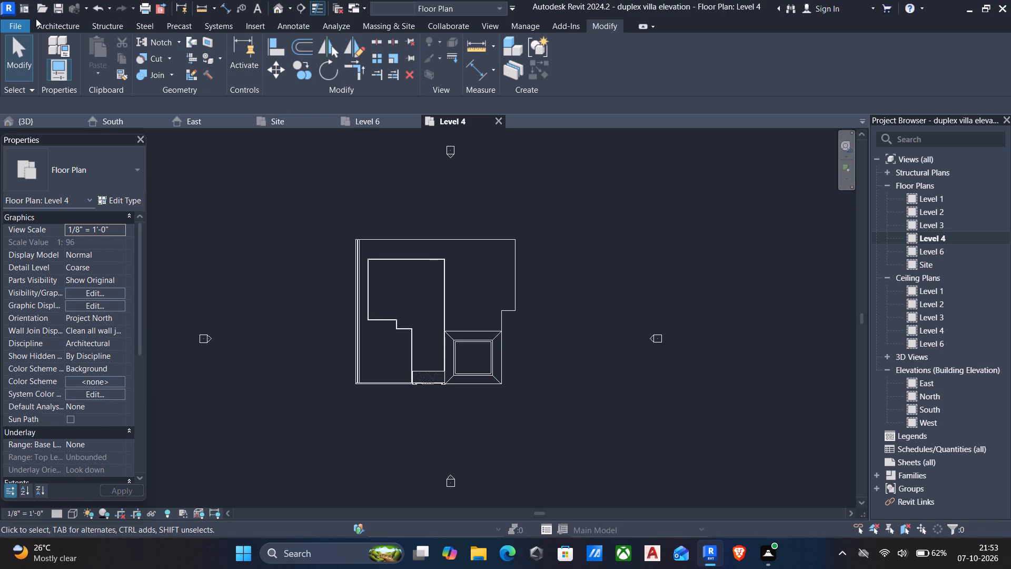
left_click(52, 31)
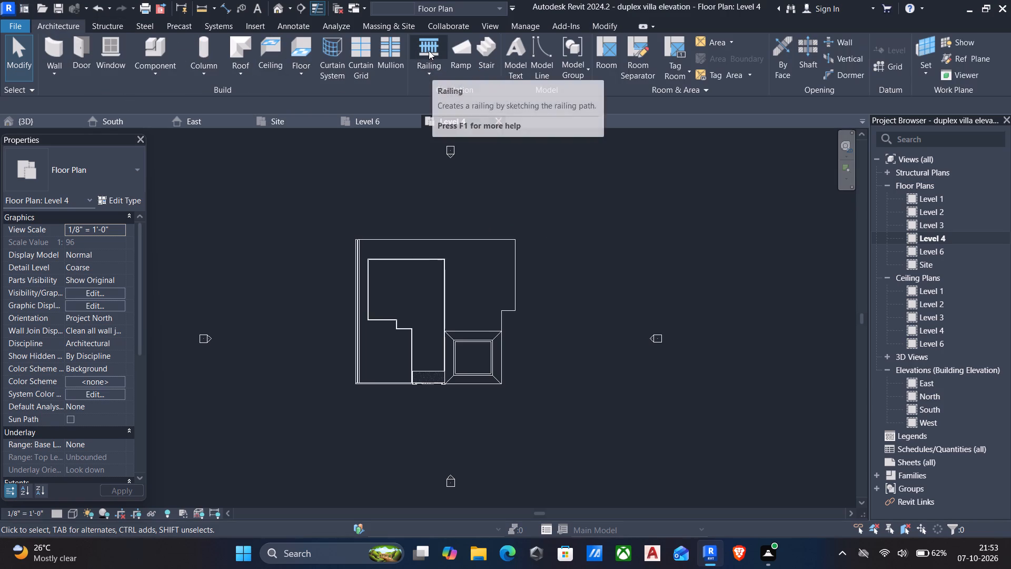
left_click(429, 51)
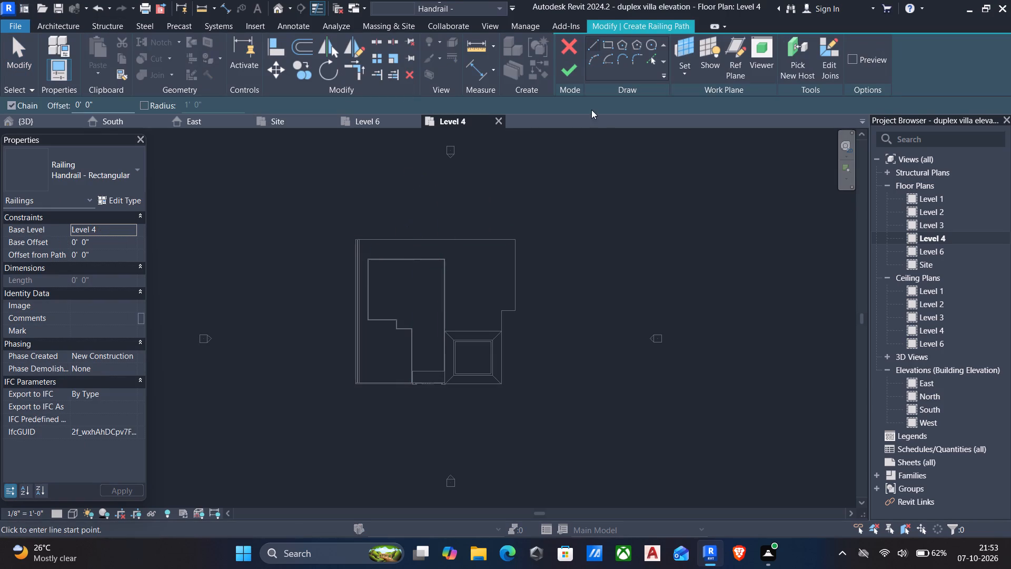
left_click(650, 63)
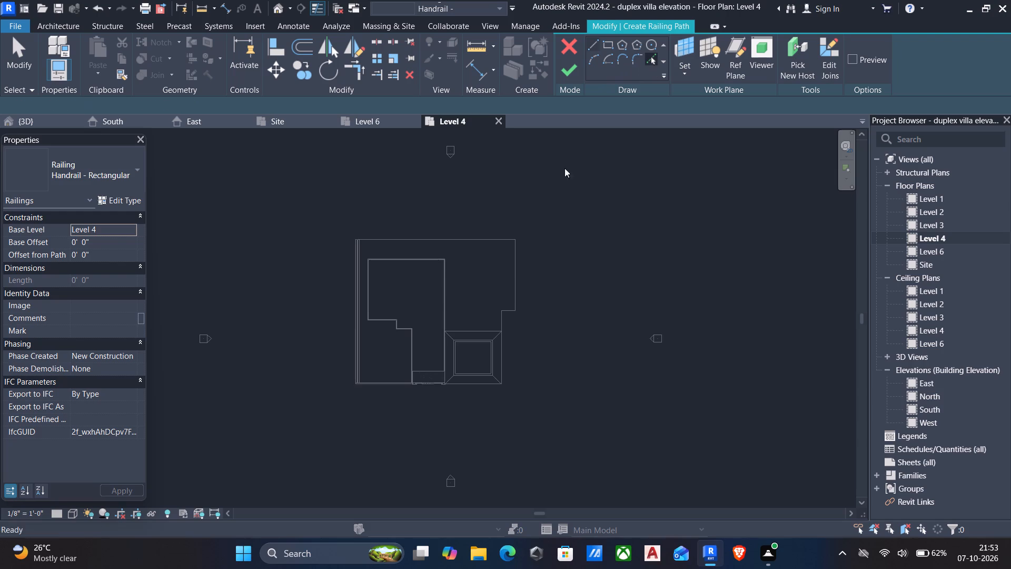
scroll(373, 240, "up", 5)
left_click(373, 240)
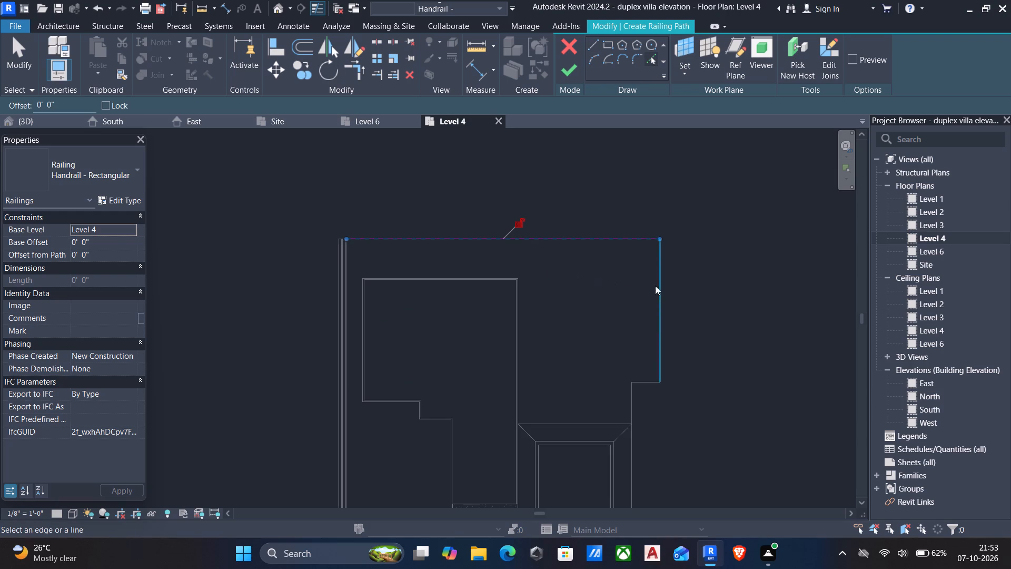
left_click(665, 291)
scroll(651, 384, "up", 5)
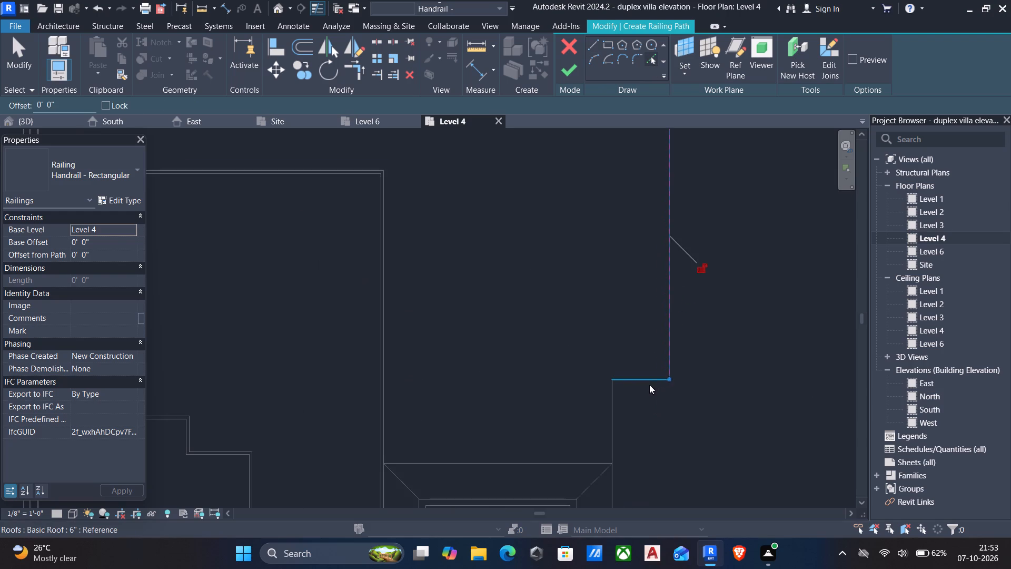
left_click(646, 381)
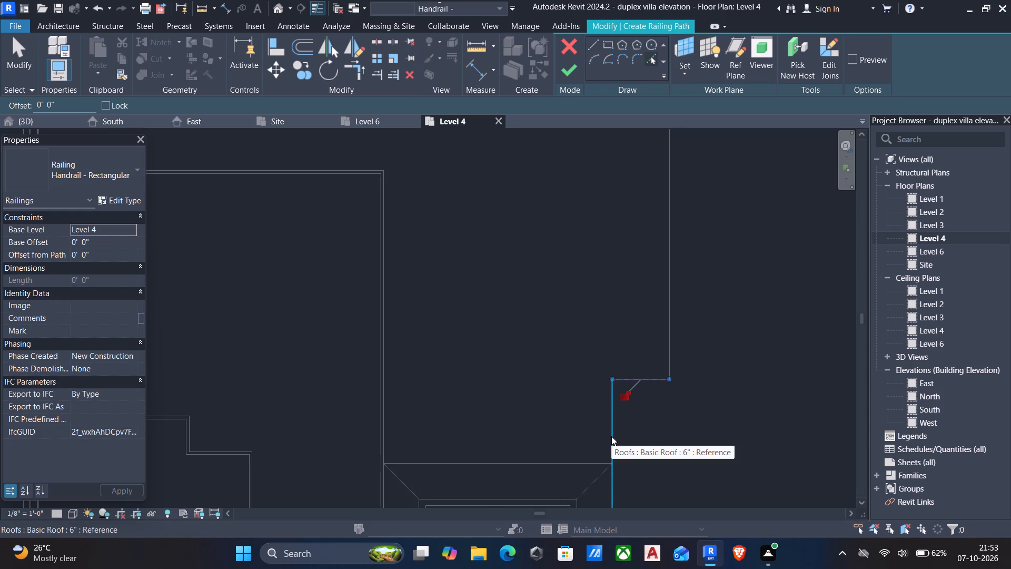
Extend the railing path about 10' 8" south along the flat roof's edge to the small hip roof's corner and finish the railing.
left_click(589, 50)
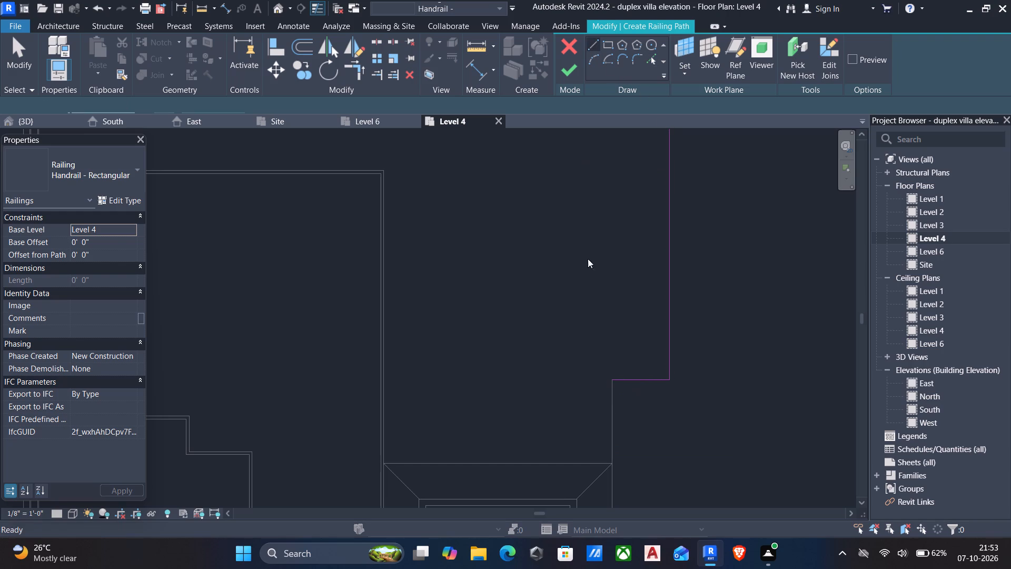
scroll(589, 358, "up", 4)
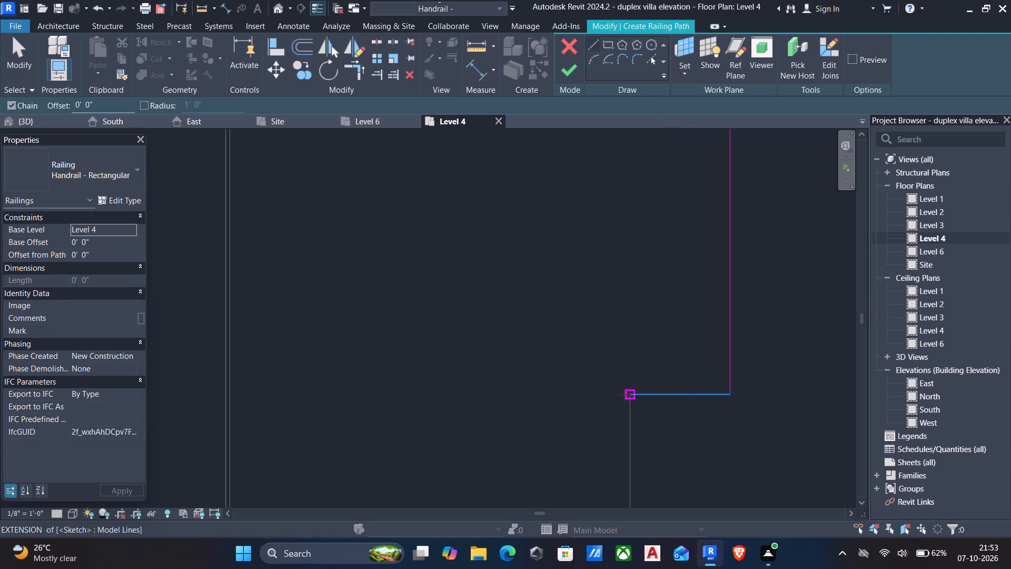
left_click(627, 395)
scroll(626, 450, "down", 1)
middle_click_drag(626, 450, 612, 375)
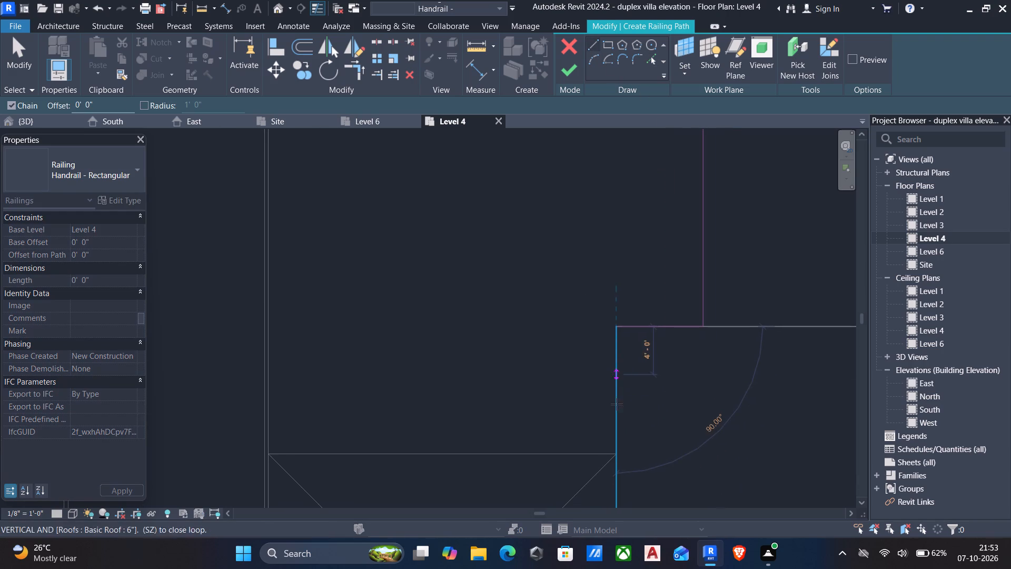
scroll(627, 447, "up", 3)
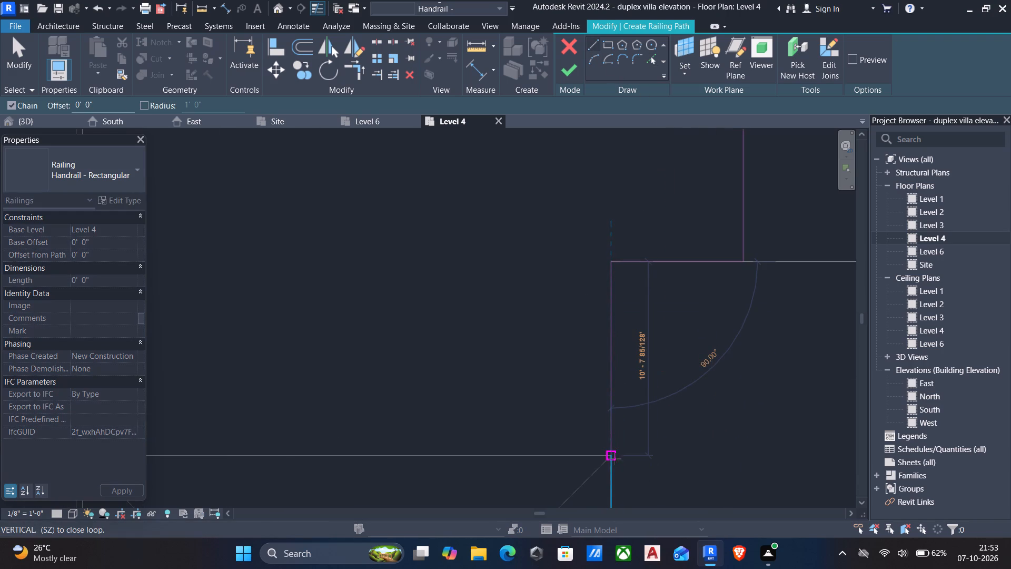
left_click(612, 455)
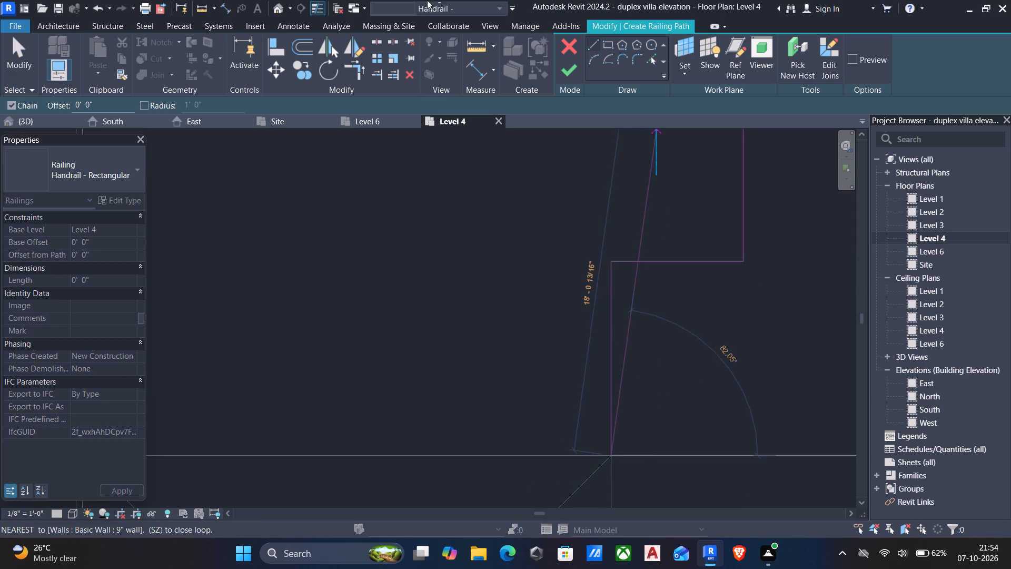
key("Escape")
left_click(558, 69)
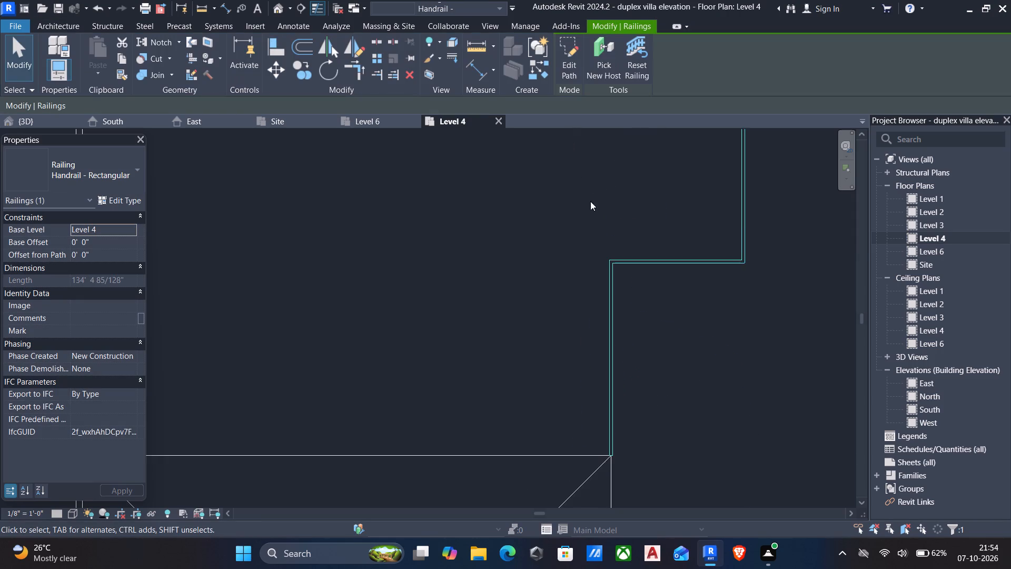
Examine the flat roof's railing in 3D, especially where it ends at the small hip roof.
scroll(593, 215, "down", 5)
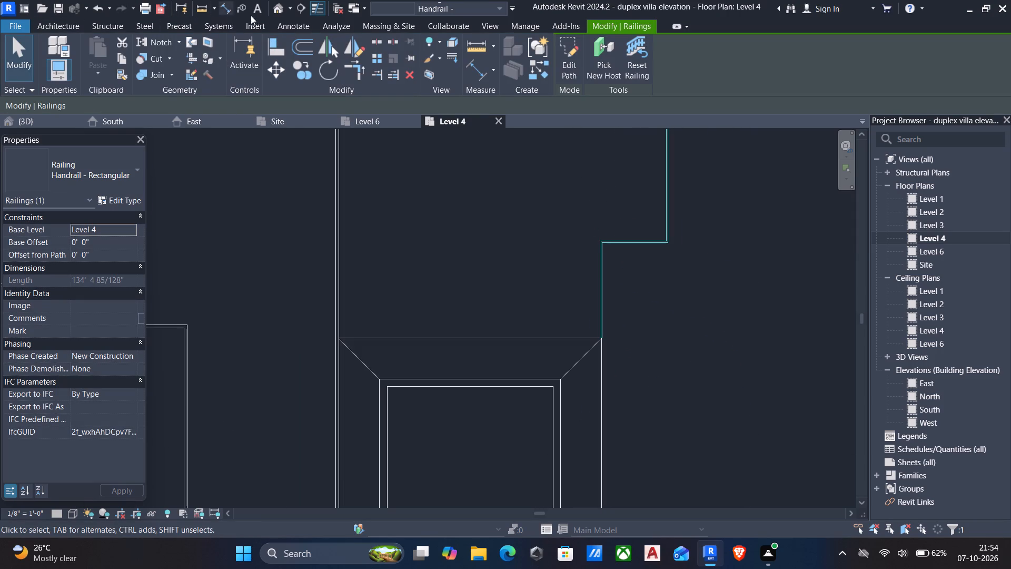
left_click(270, 9)
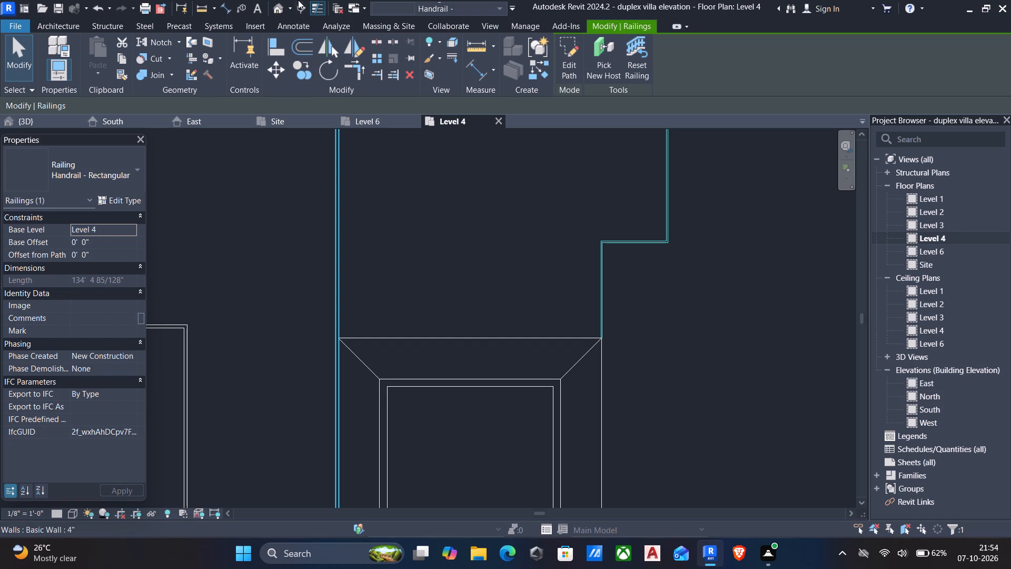
left_click(273, 11)
scroll(480, 241, "down", 2)
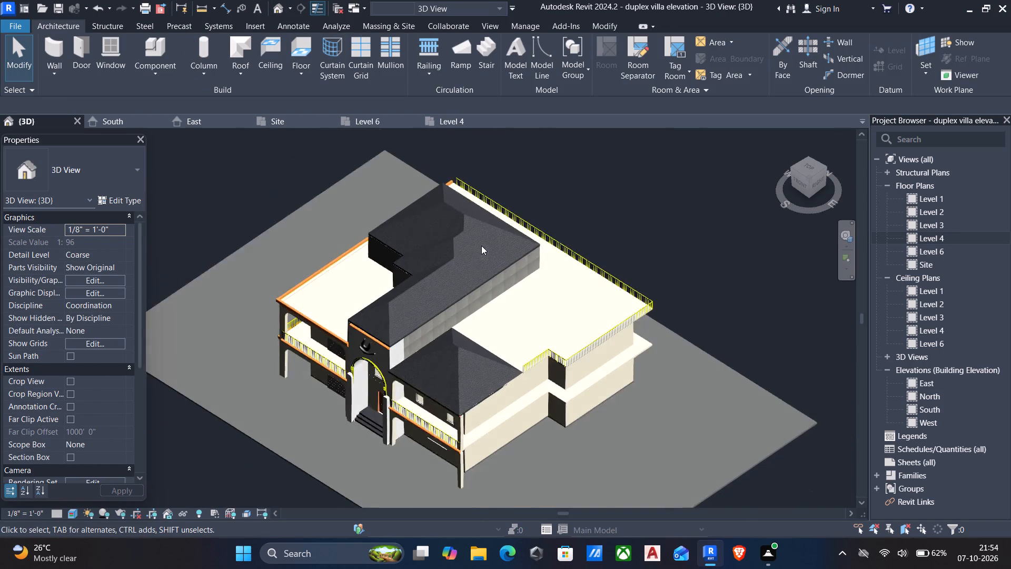
scroll(481, 246, "down", 2)
scroll(544, 298, "down", 1)
middle_click_drag(541, 299, 441, 192, "shift")
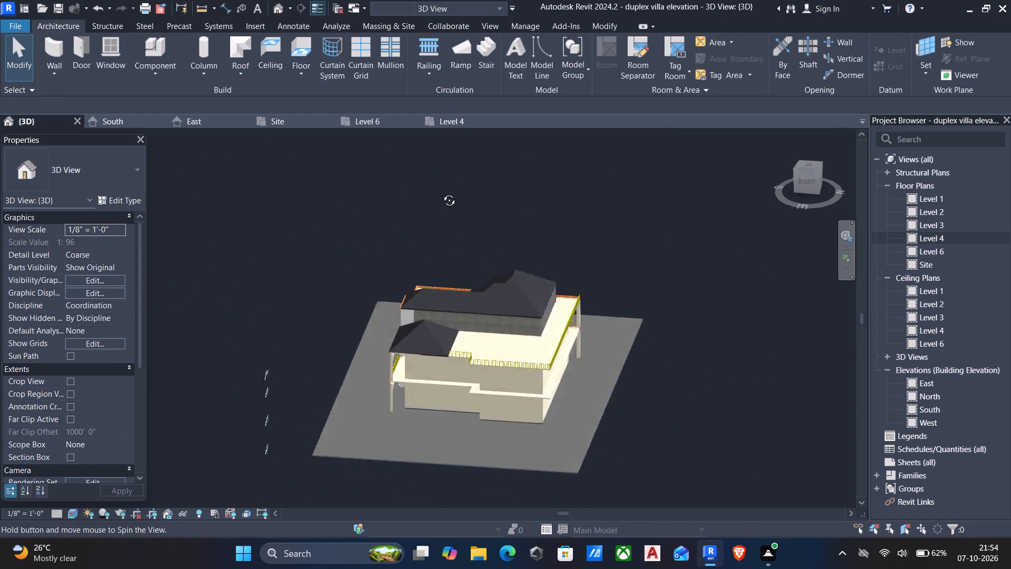
middle_click_drag(441, 192, 509, 161, "shift")
scroll(510, 246, "up", 7)
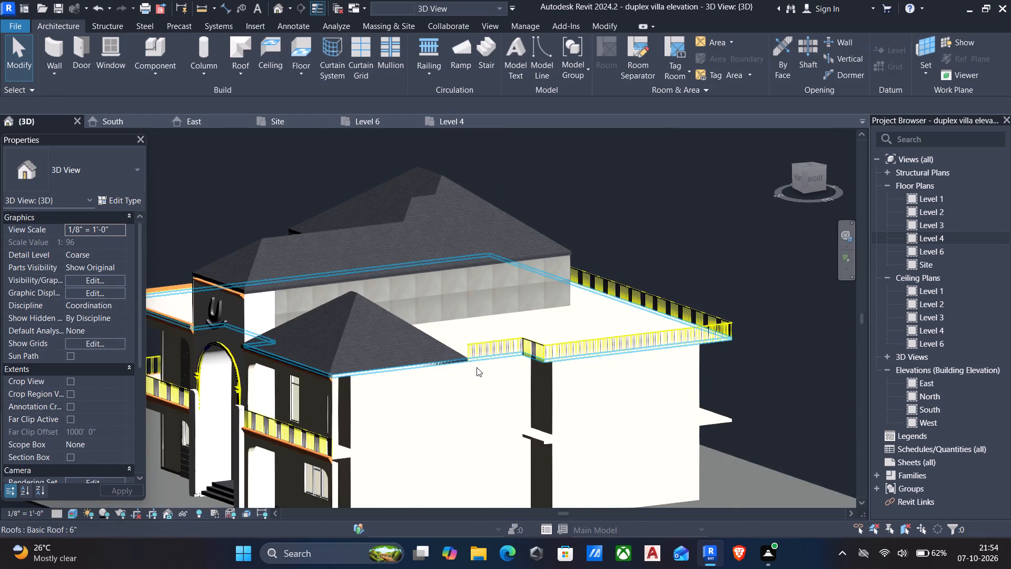
scroll(474, 367, "up", 12)
scroll(450, 367, "down", 6)
middle_click_drag(449, 367, 485, 347, "shift")
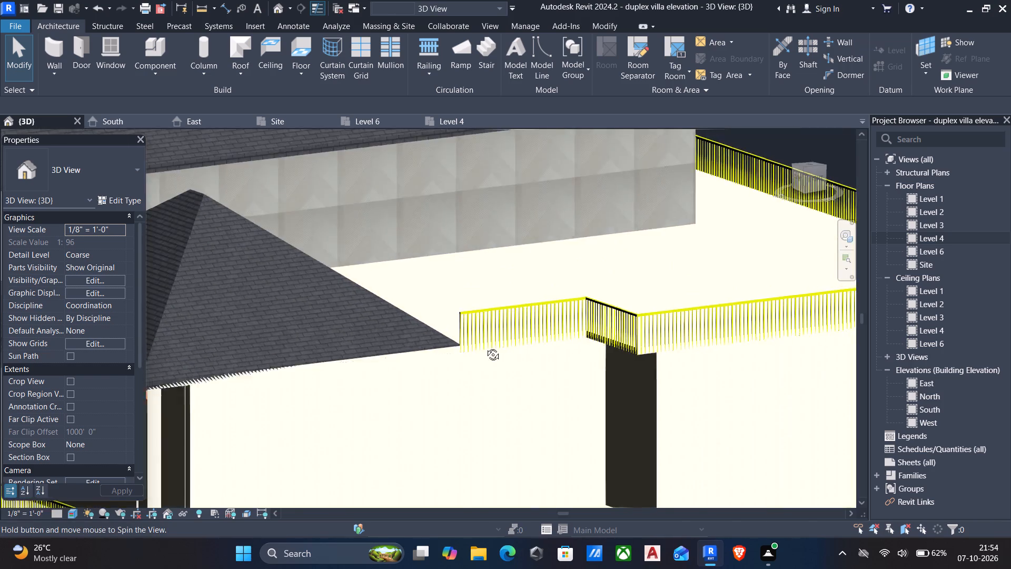
middle_click_drag(485, 347, 521, 319, "shift")
scroll(521, 319, "down", 3)
middle_click_drag(508, 325, 404, 349)
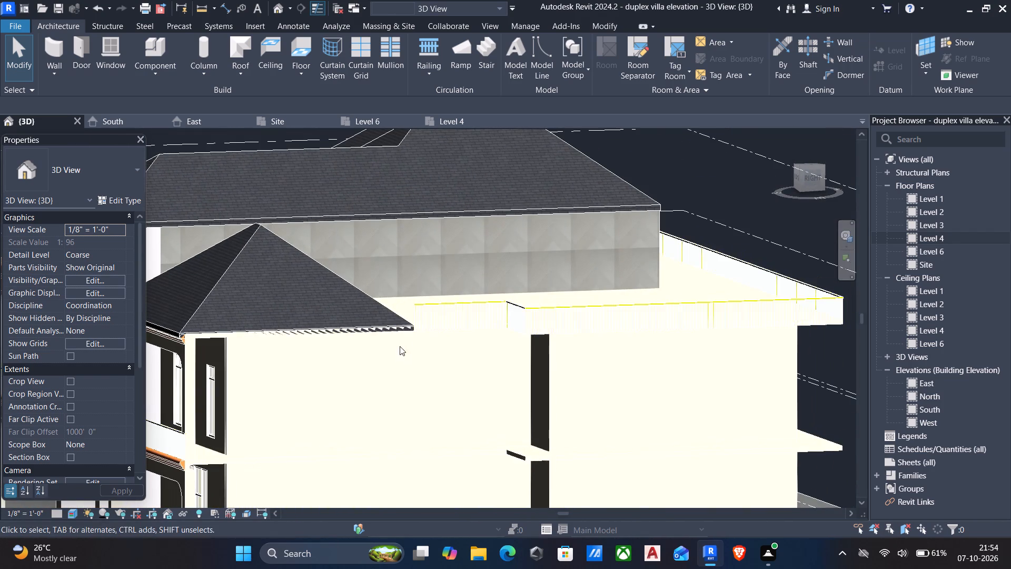
Examine the front facade's orange mouldings, balcony corners and roof eaves, ending at the entrance tower's cornice.
scroll(352, 333, "down", 1)
middle_click_drag(352, 333, 410, 305)
scroll(312, 344, "up", 7)
scroll(302, 344, "down", 1)
middle_click_drag(302, 345, 406, 345)
scroll(329, 326, "up", 7)
scroll(355, 199, "down", 6)
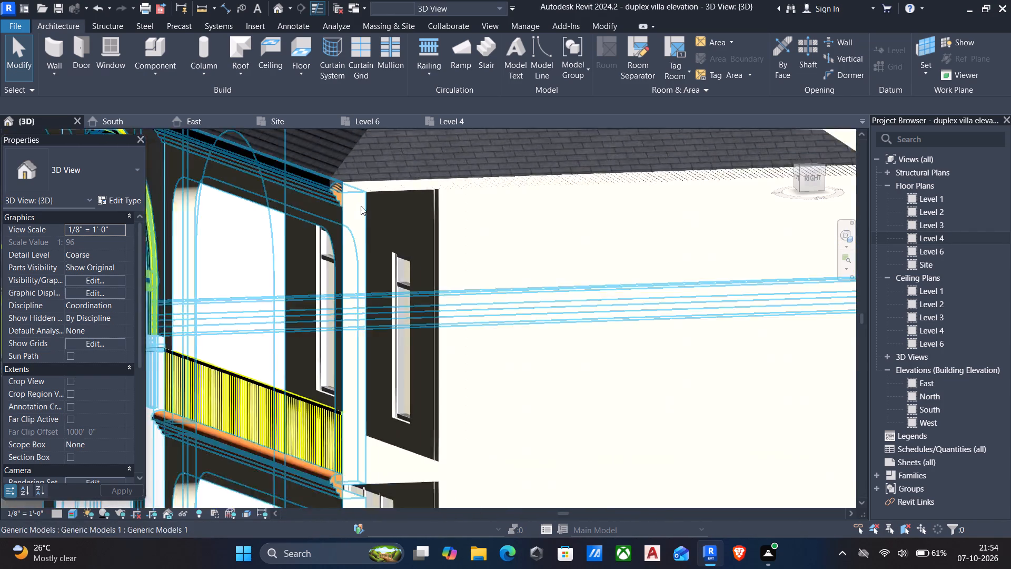
scroll(361, 206, "up", 1)
scroll(352, 203, "down", 5)
middle_click_drag(347, 216, 534, 282)
scroll(361, 241, "down", 4)
middle_click_drag(345, 273, 354, 303)
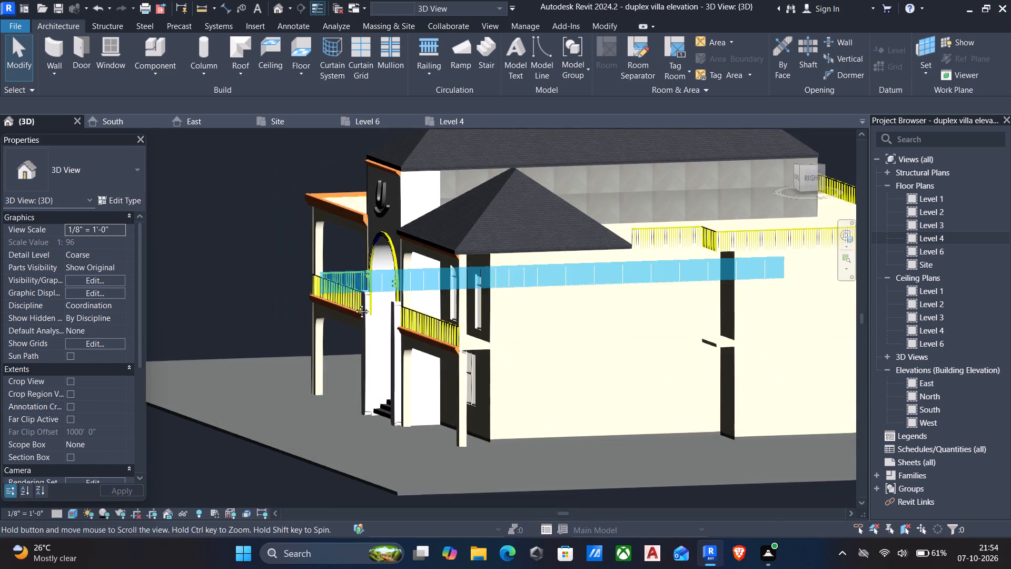
middle_click_drag(354, 303, 380, 332)
scroll(481, 266, "up", 6)
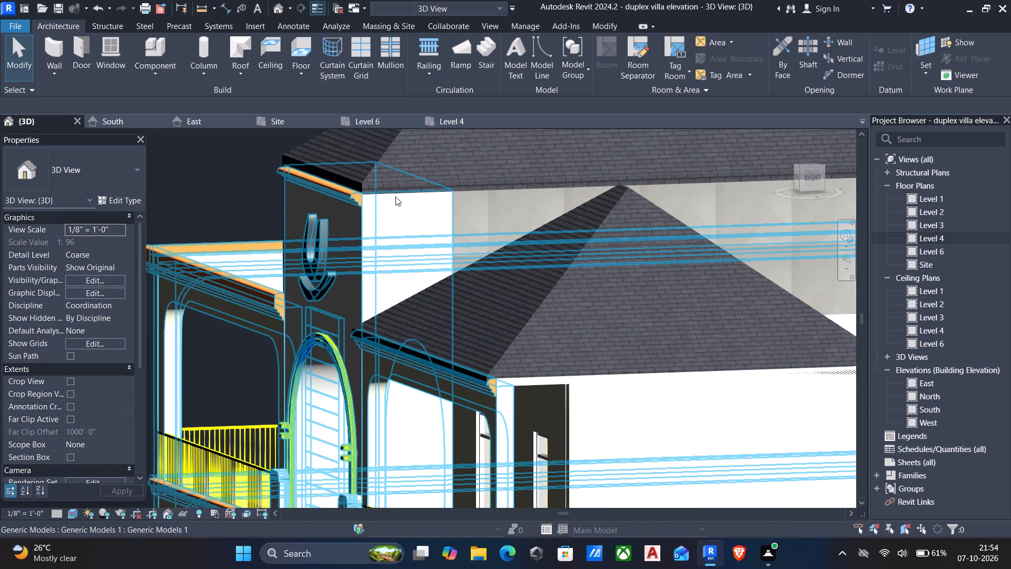
scroll(550, 209, "down", 2)
middle_click_drag(538, 230, 477, 377)
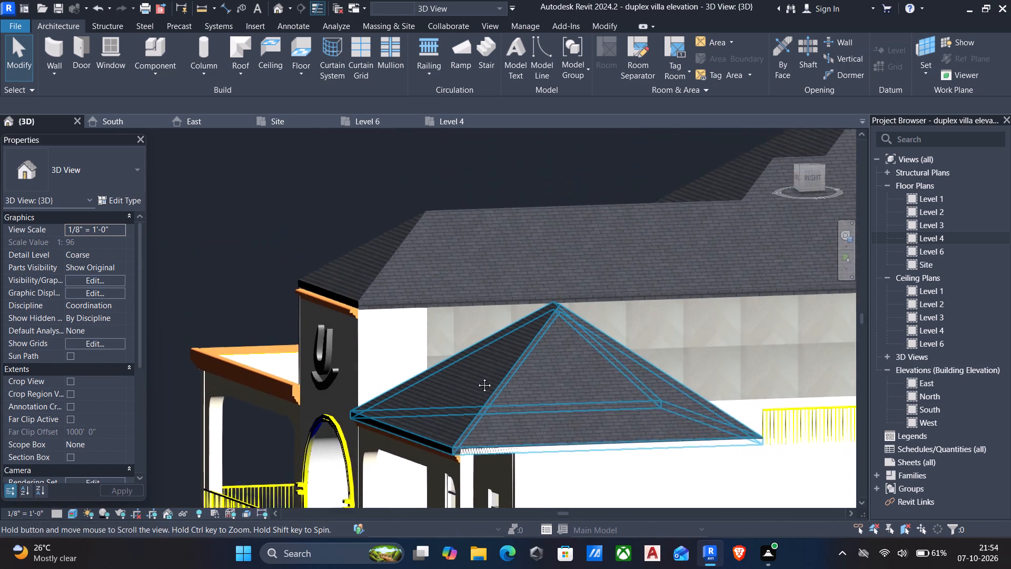
middle_click_drag(477, 377, 457, 404)
middle_click_drag(433, 417, 433, 395)
scroll(322, 367, "up", 6)
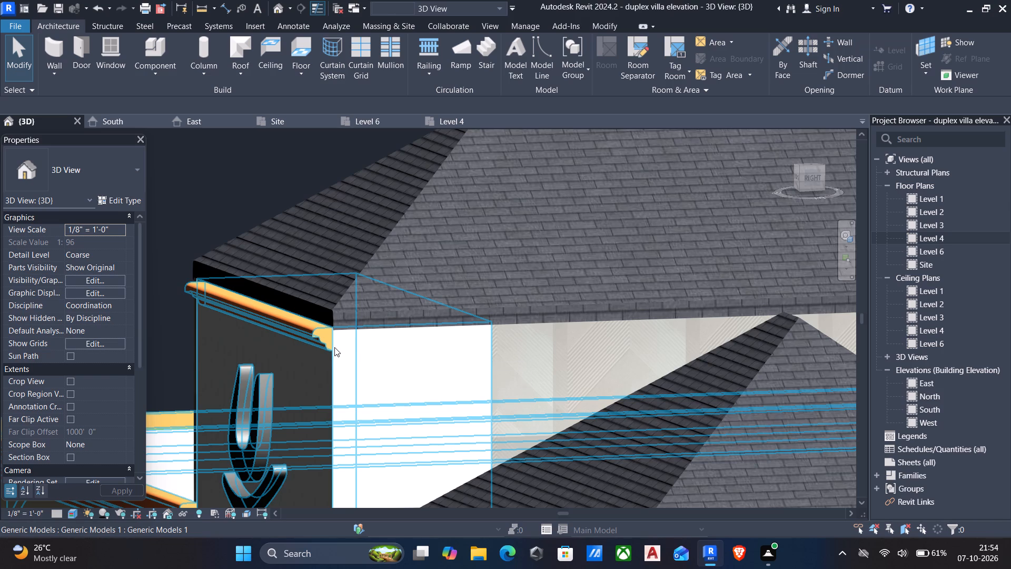
scroll(323, 352, "down", 3)
middle_click_drag(323, 363, 368, 351)
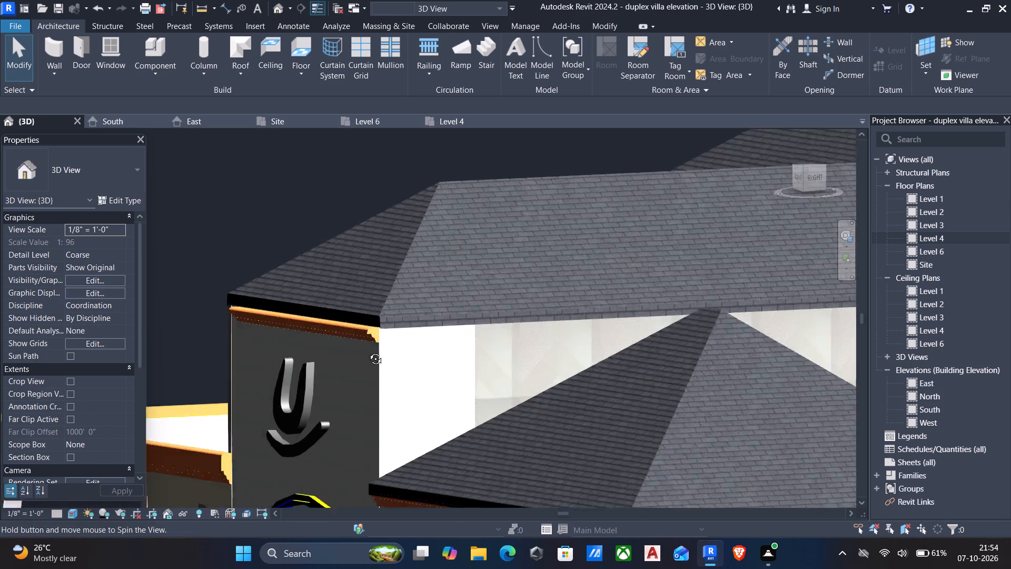
middle_click_drag(368, 351, 435, 361)
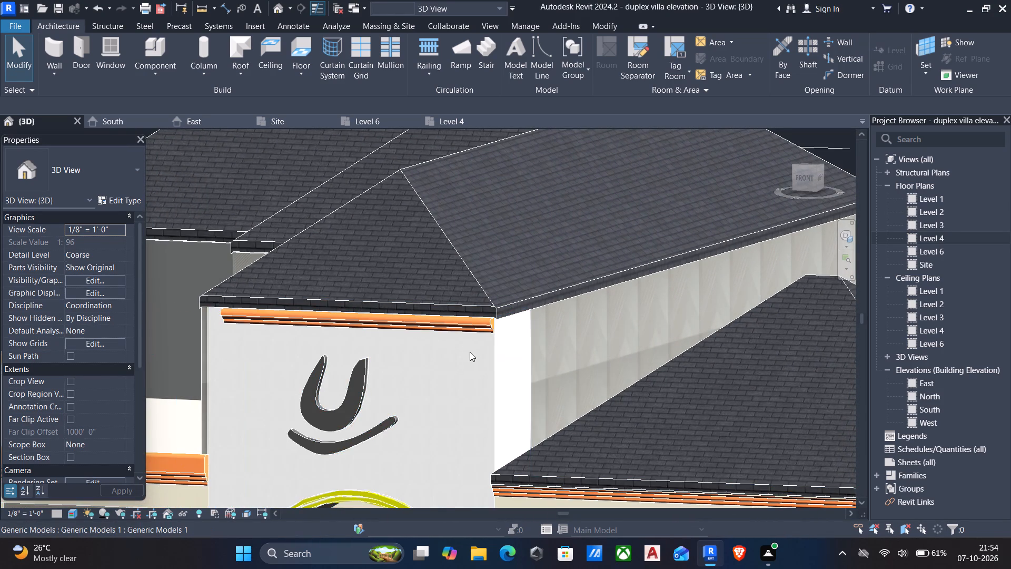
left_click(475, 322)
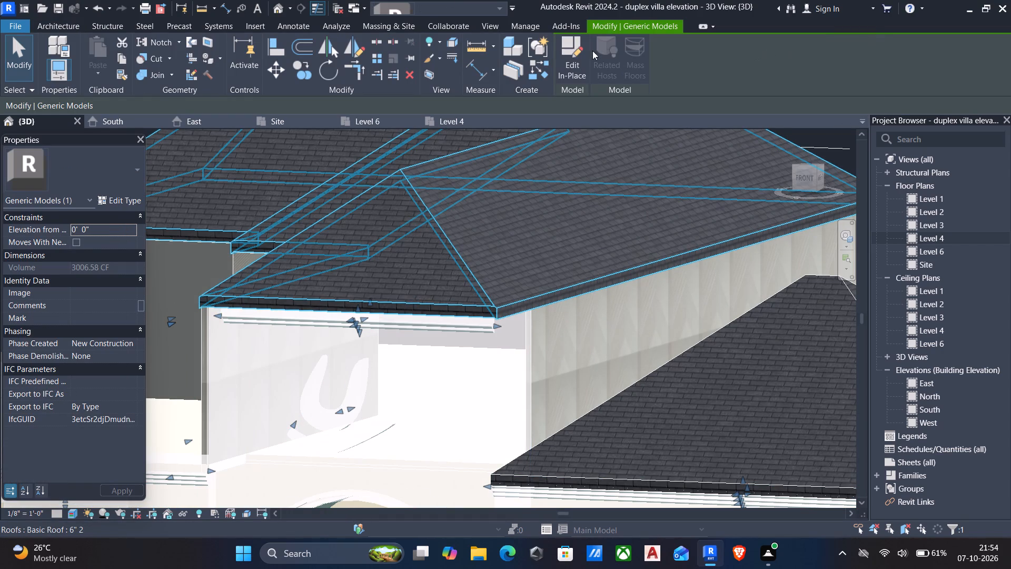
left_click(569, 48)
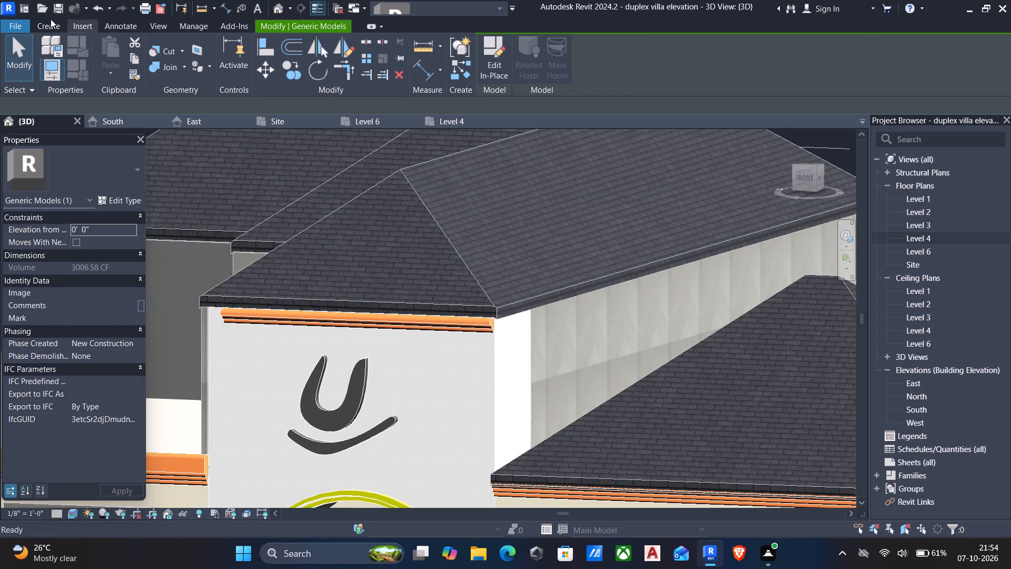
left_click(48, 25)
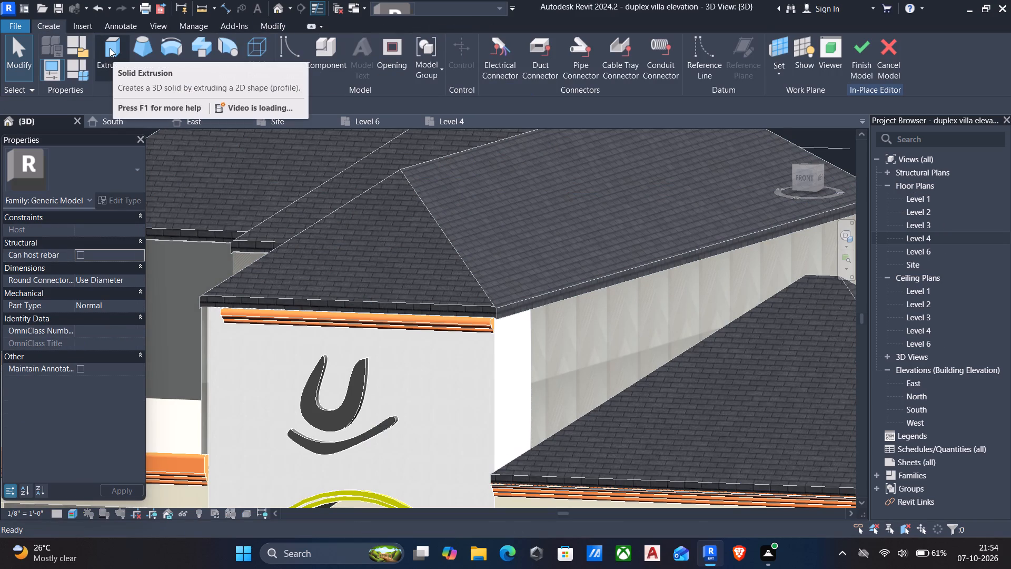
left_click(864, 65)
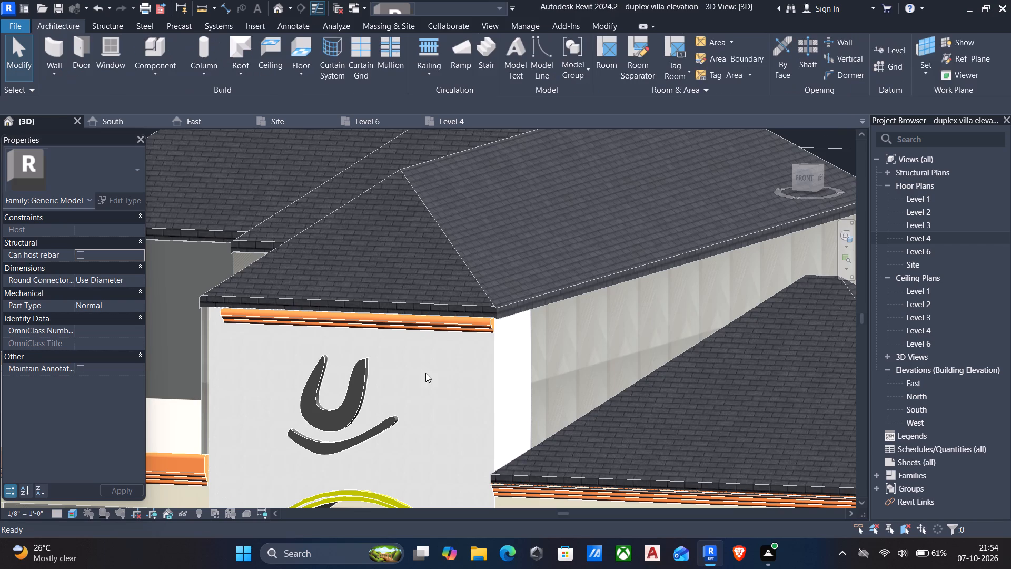
Edit the entrance tower's moulding model in place and shorten the top orange cornice extrusion to about 14' 1 1/2", pulling its end back from the corner.
left_click(463, 322)
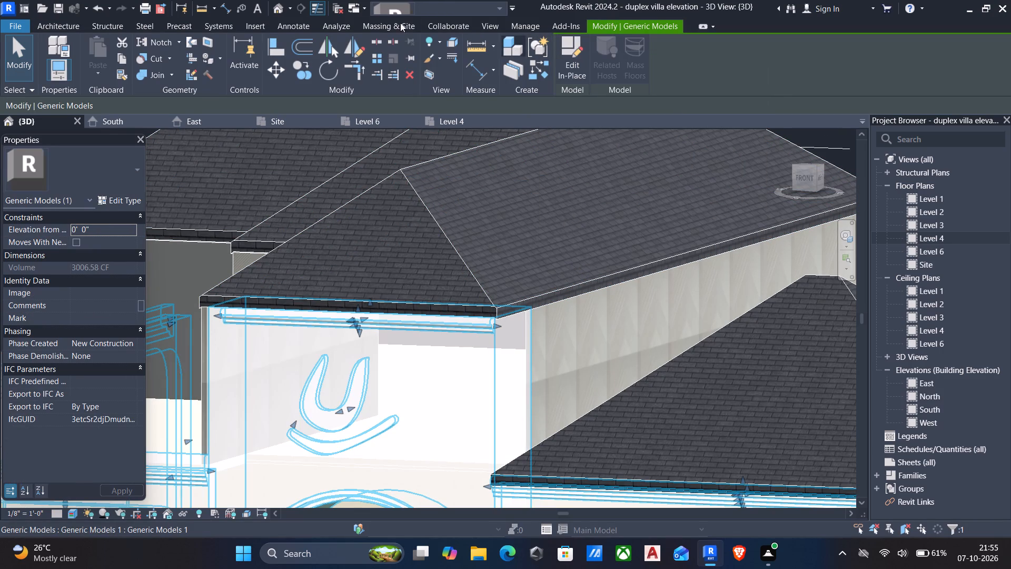
left_click(568, 51)
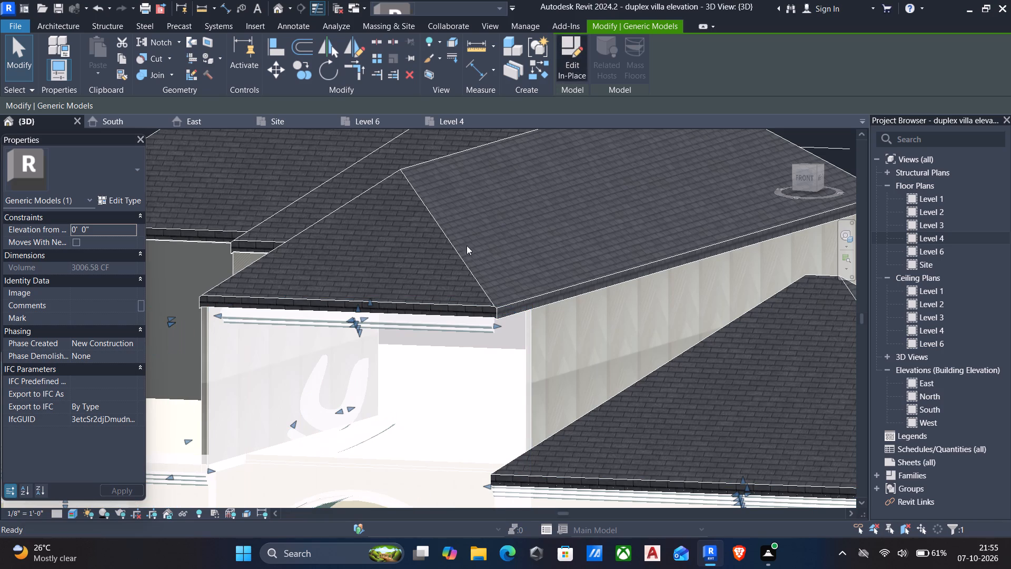
scroll(491, 321, "up", 4)
left_click(491, 322)
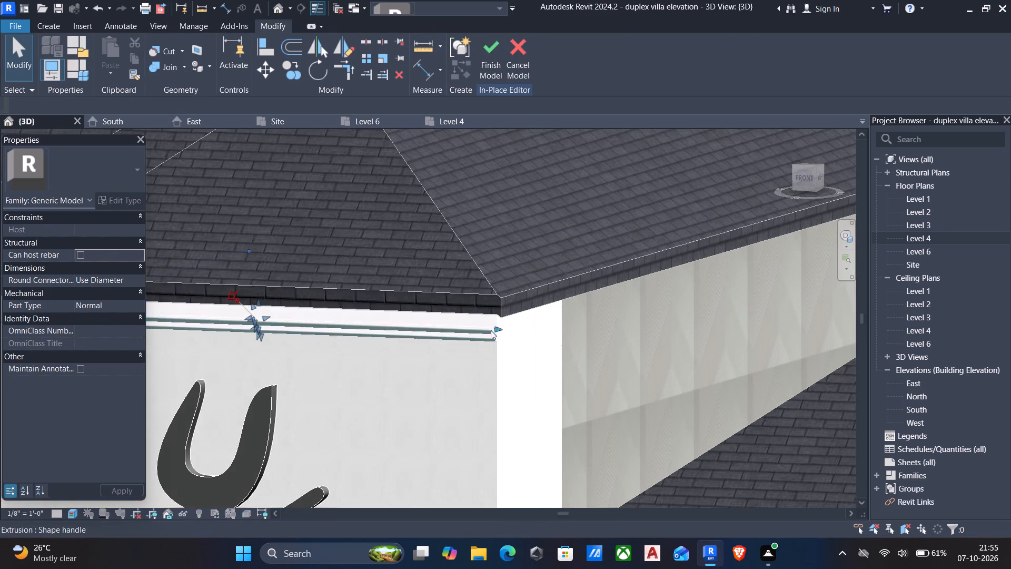
scroll(496, 333, "up", 4)
left_click_drag(496, 328, 441, 323)
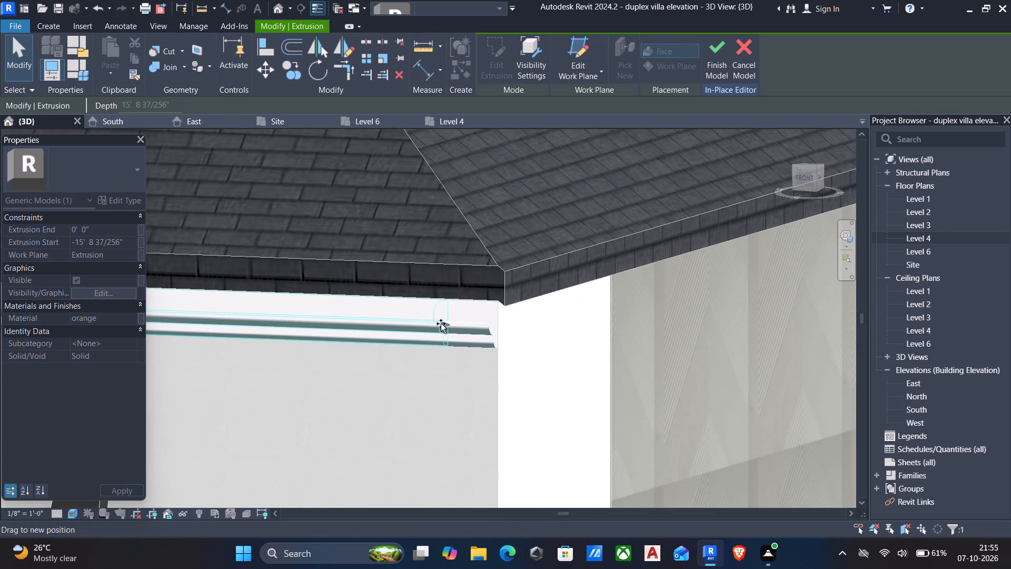
left_click_drag(441, 323, 410, 322)
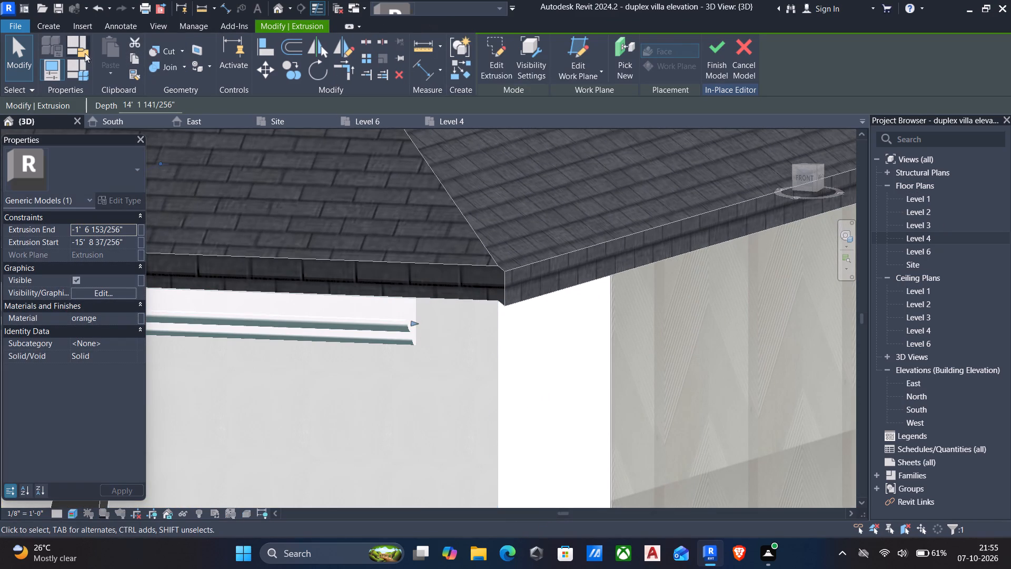
Start a new extrusion in the moulding model with its work plane picked on the tower's front wall face.
left_click(51, 30)
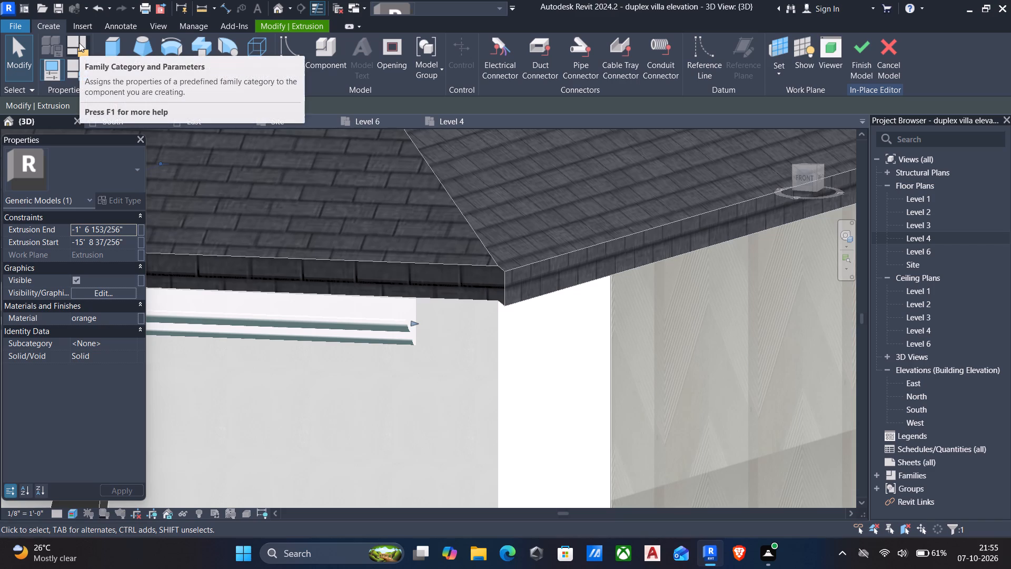
left_click(112, 45)
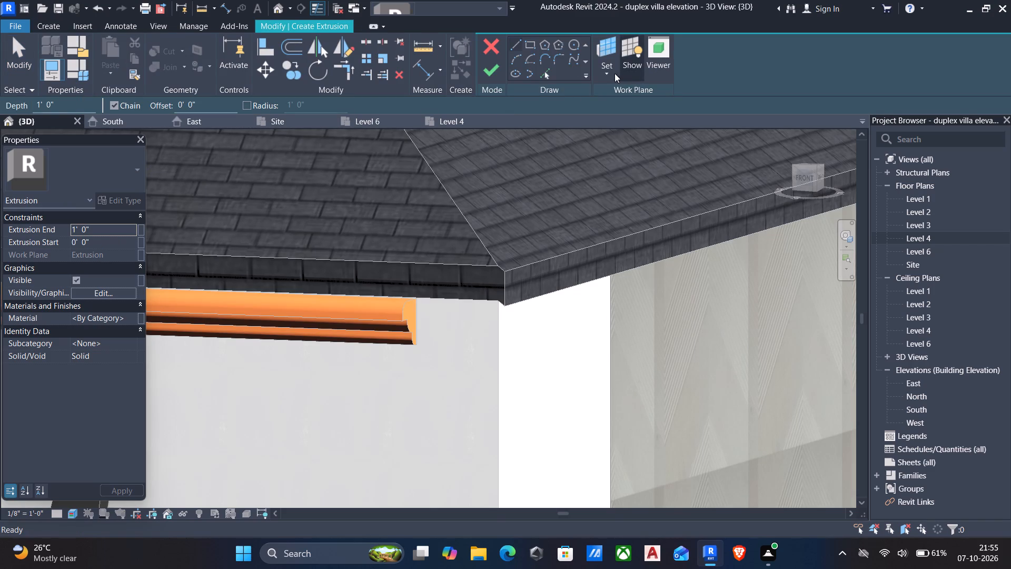
left_click(605, 73)
left_click(632, 124)
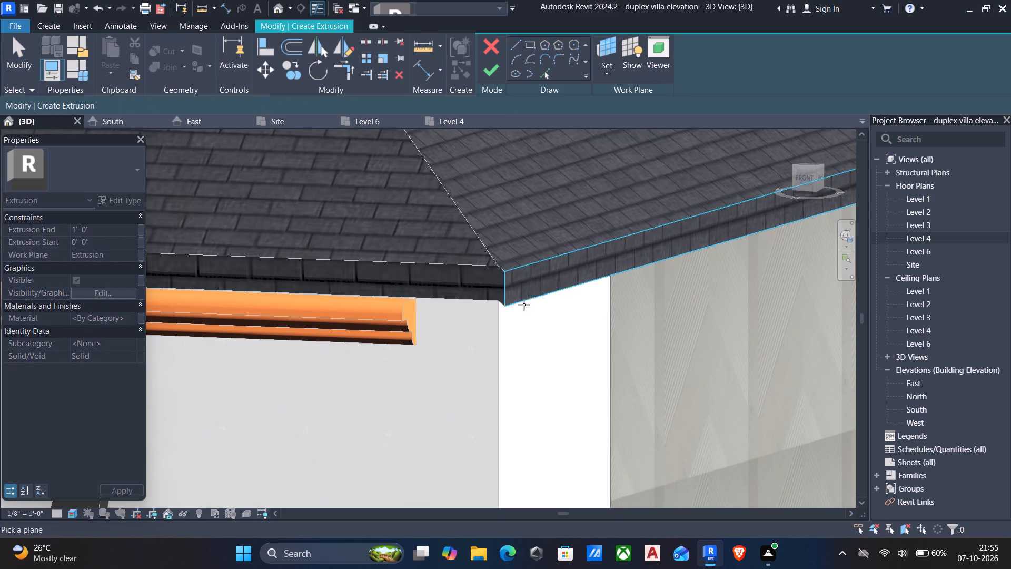
left_click(496, 335)
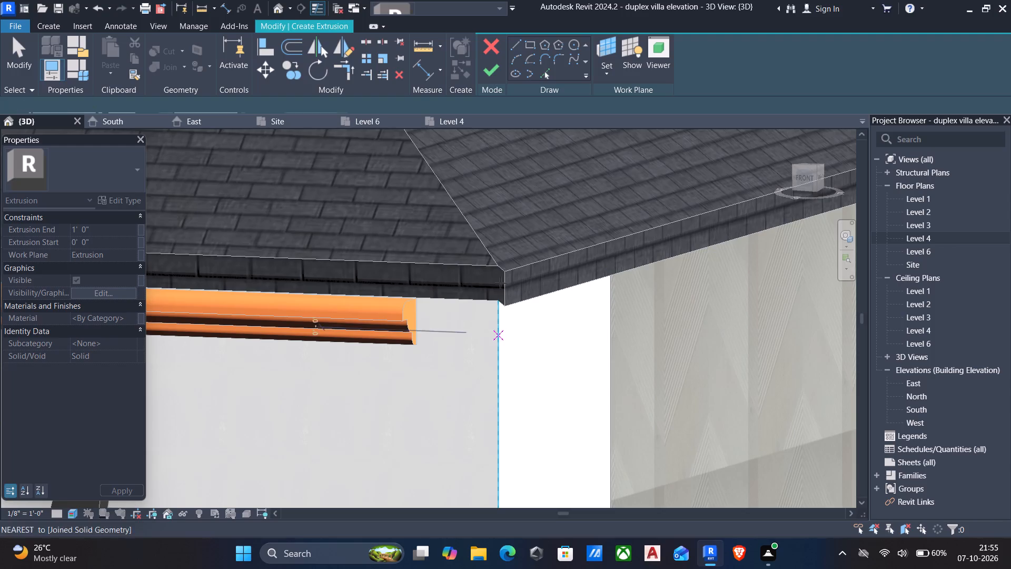
left_click(520, 44)
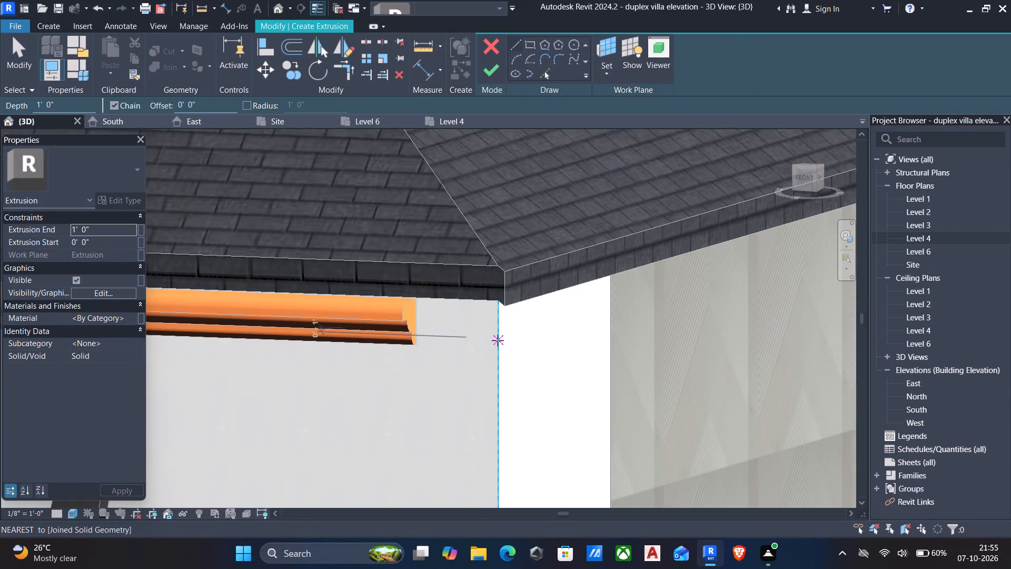
Set the 3D view's visual style to Shaded with the tower's roof-eave corner in close view.
scroll(481, 416, "down", 1)
middle_click_drag(481, 417, 501, 389, "shift")
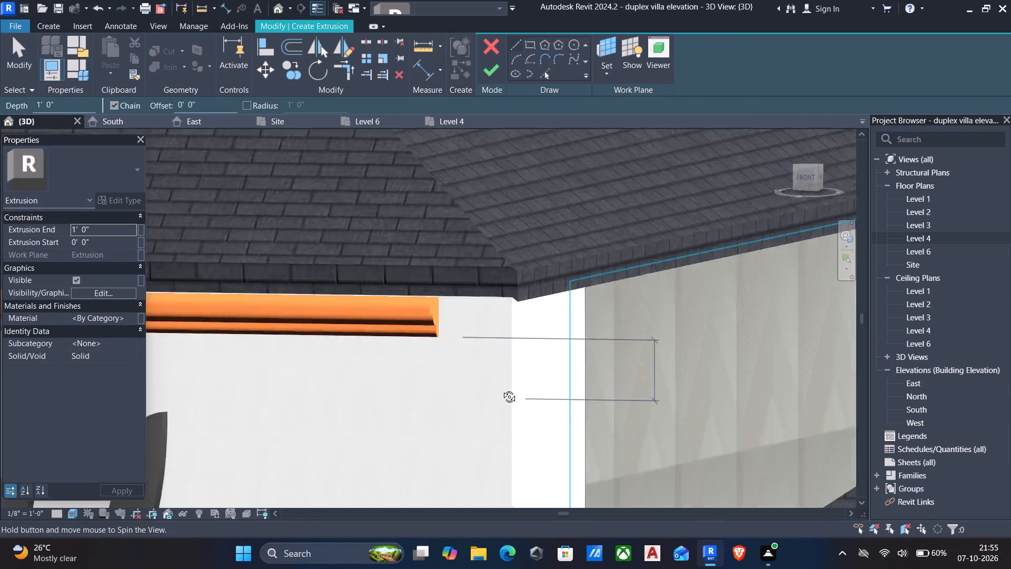
middle_click_drag(501, 389, 512, 371, "shift")
scroll(512, 371, "up", 3)
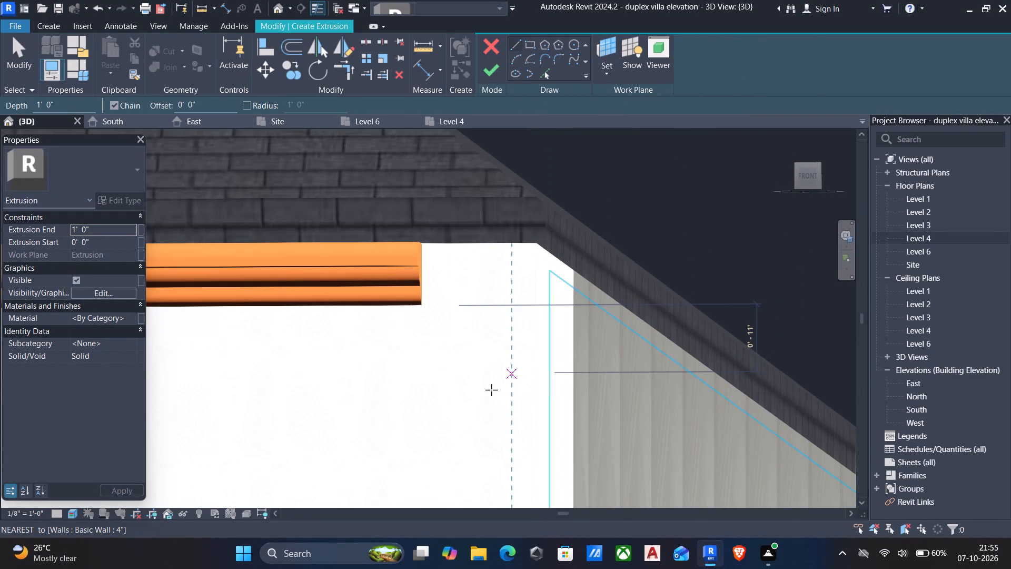
scroll(508, 371, "down", 3)
middle_click_drag(506, 374, 497, 427, "shift")
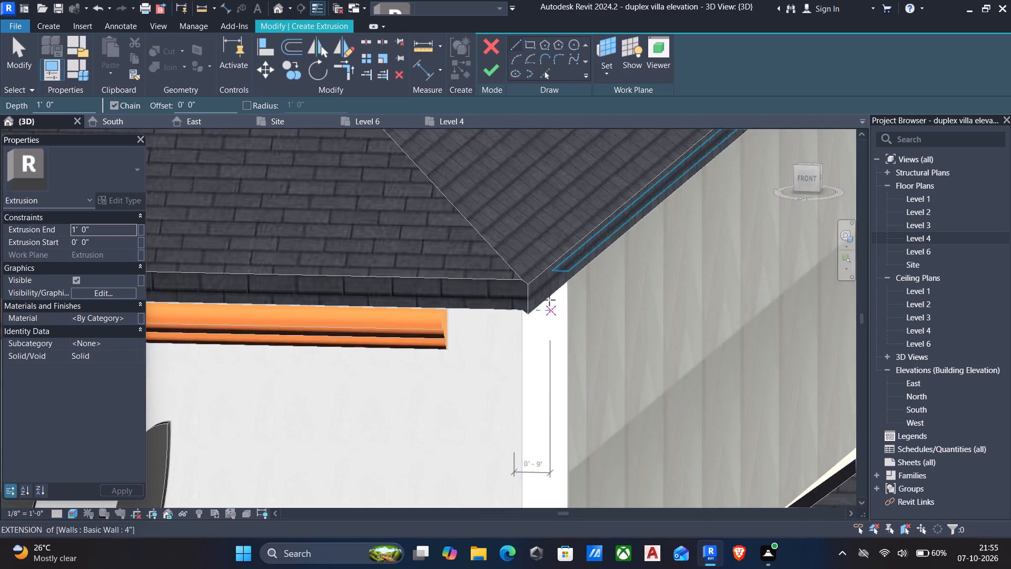
scroll(545, 296, "up", 3)
left_click(71, 513)
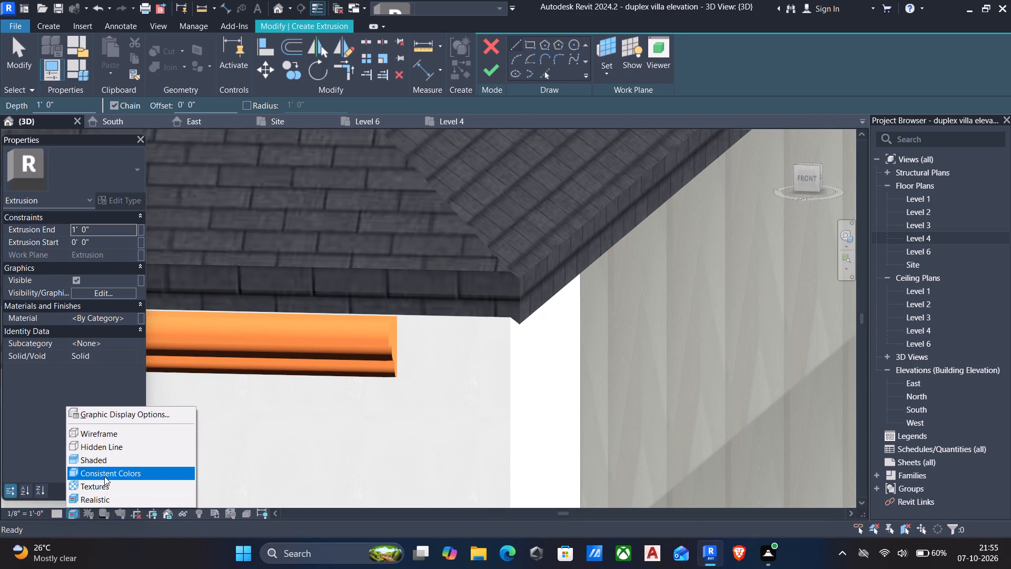
left_click(93, 464)
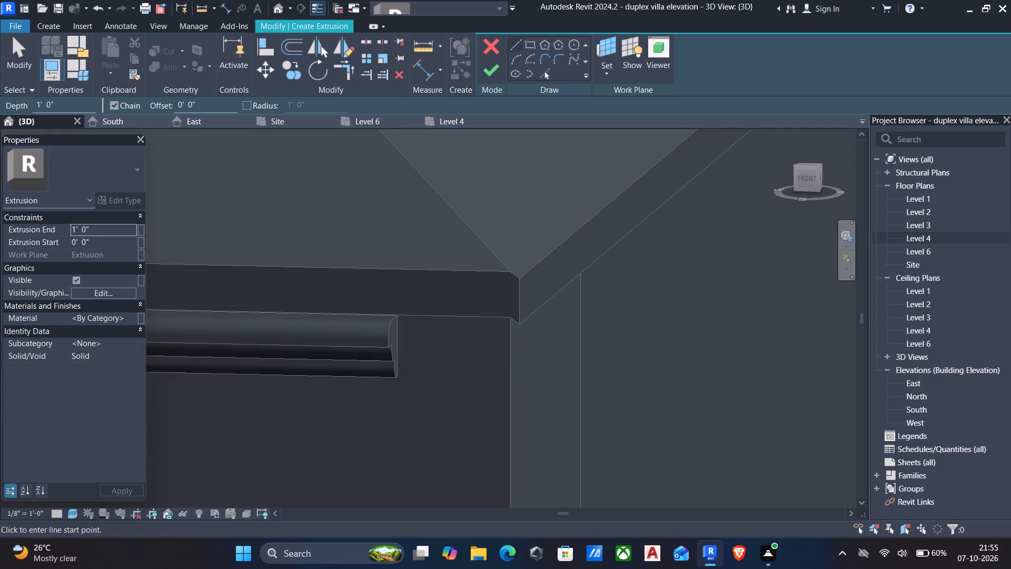
From the tower's top corner, sketch a stepped profile: 8" down, 3" out, 3" up, 3" out, 3" up, 3" out and about 1 1/4" up.
scroll(523, 357, "up", 5)
scroll(499, 313, "up", 4)
left_click(495, 257)
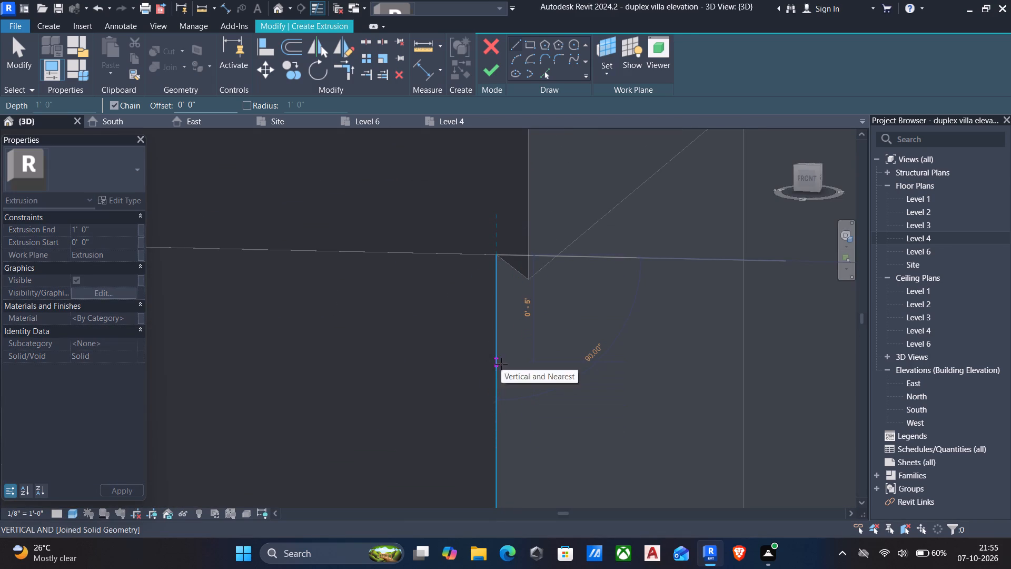
left_click(491, 429)
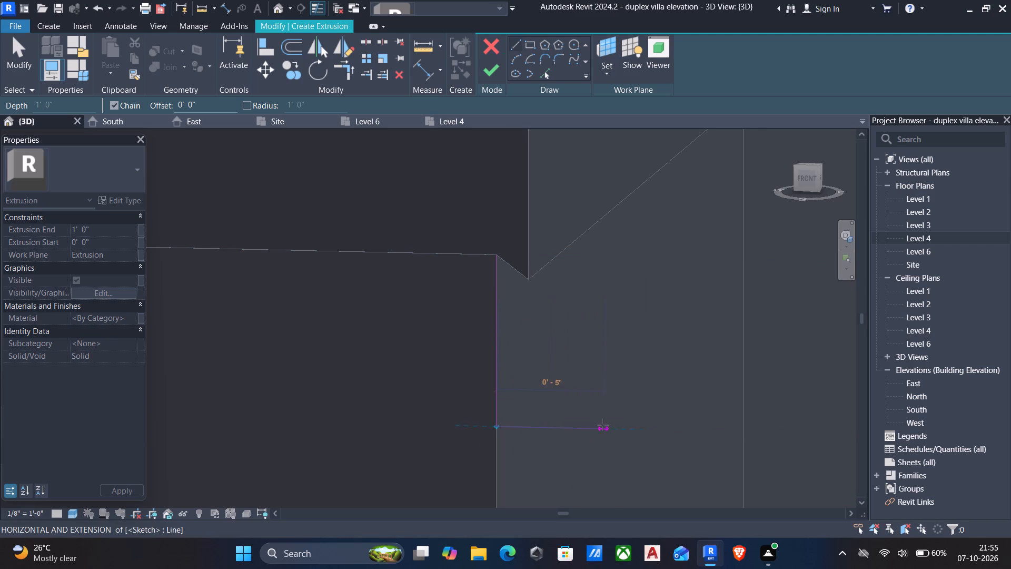
left_click(562, 429)
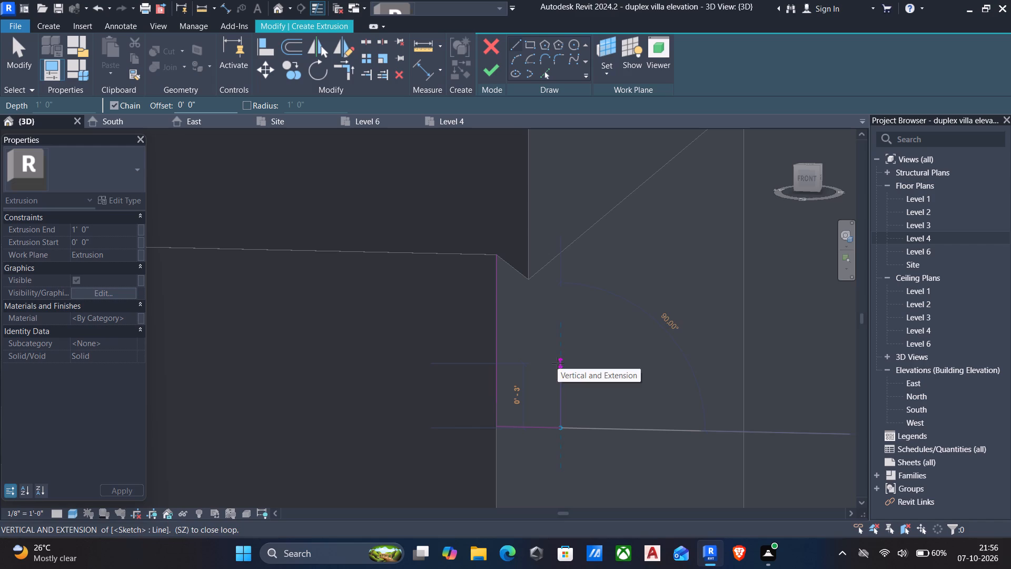
left_click(558, 363)
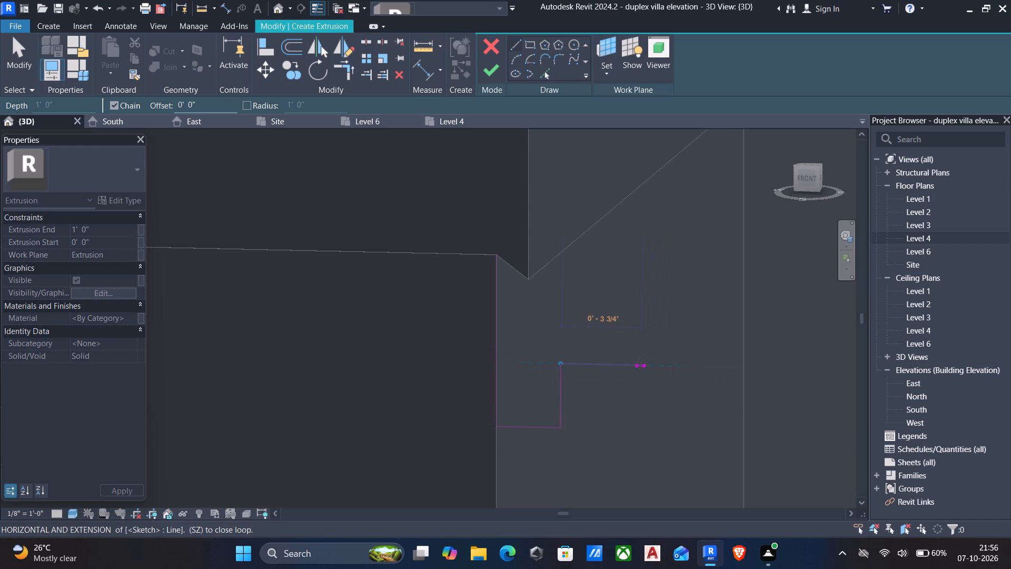
left_click(627, 364)
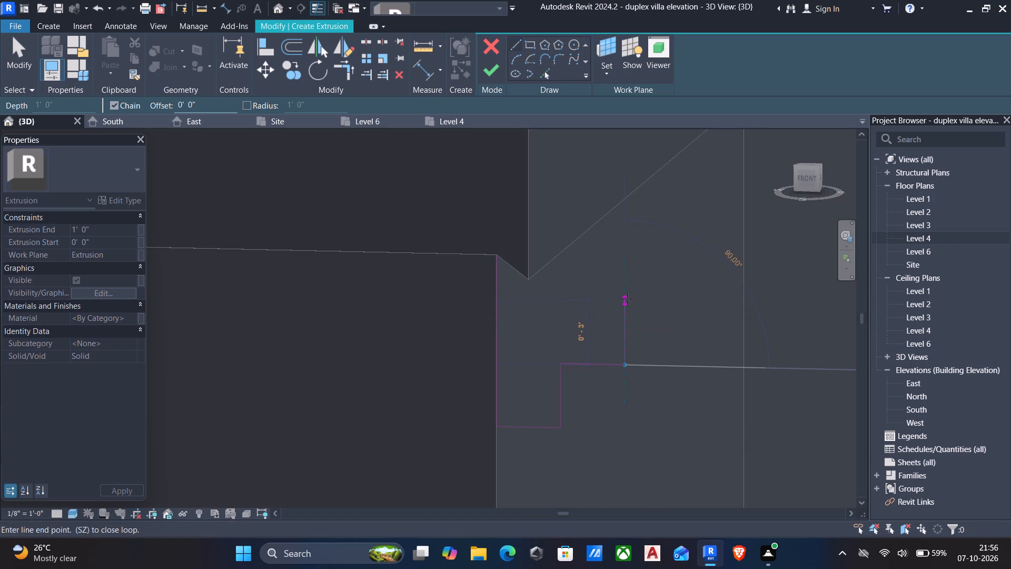
left_click(627, 299)
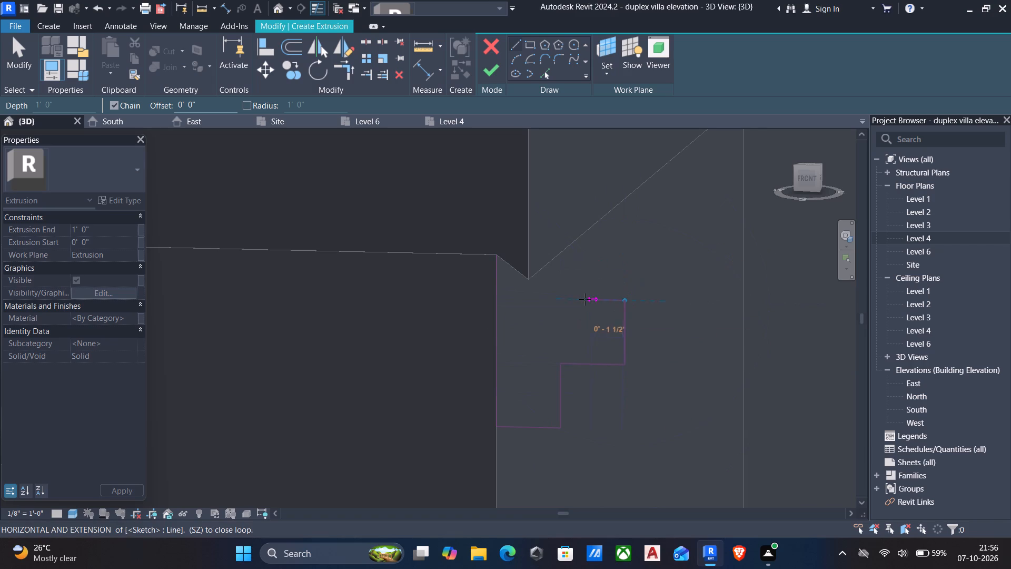
left_click(690, 302)
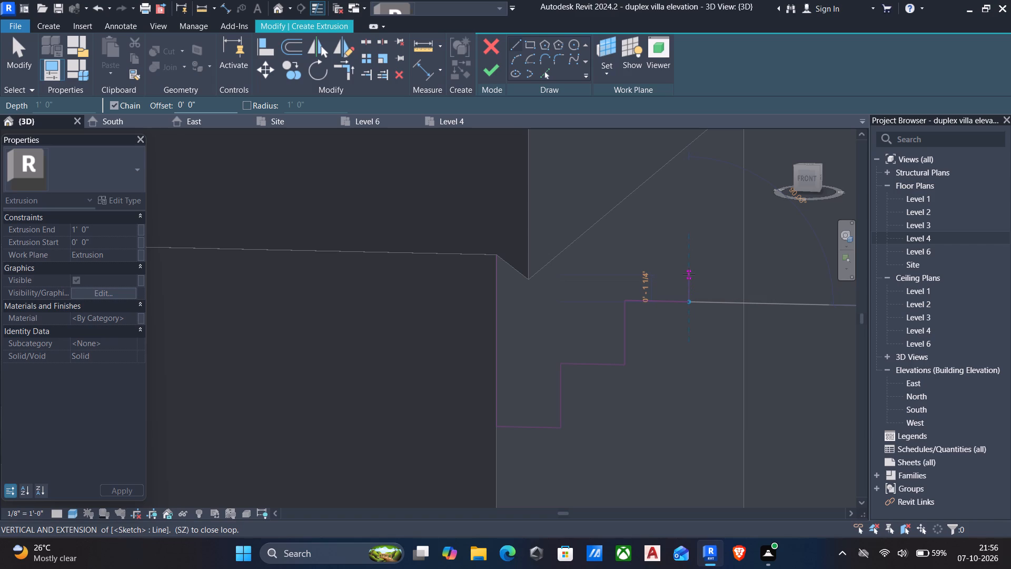
left_click(689, 274)
key("Escape")
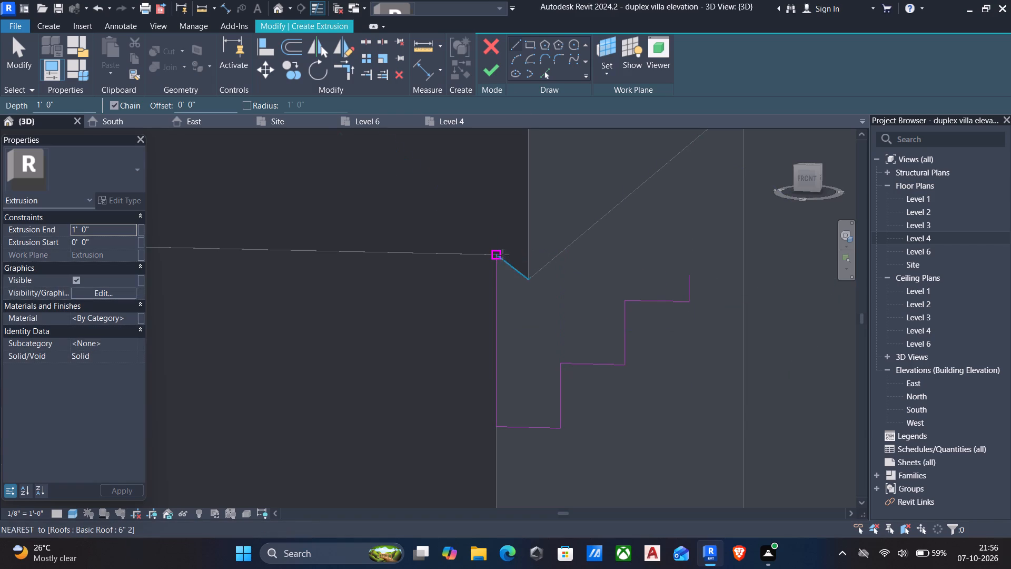
key("Escape")
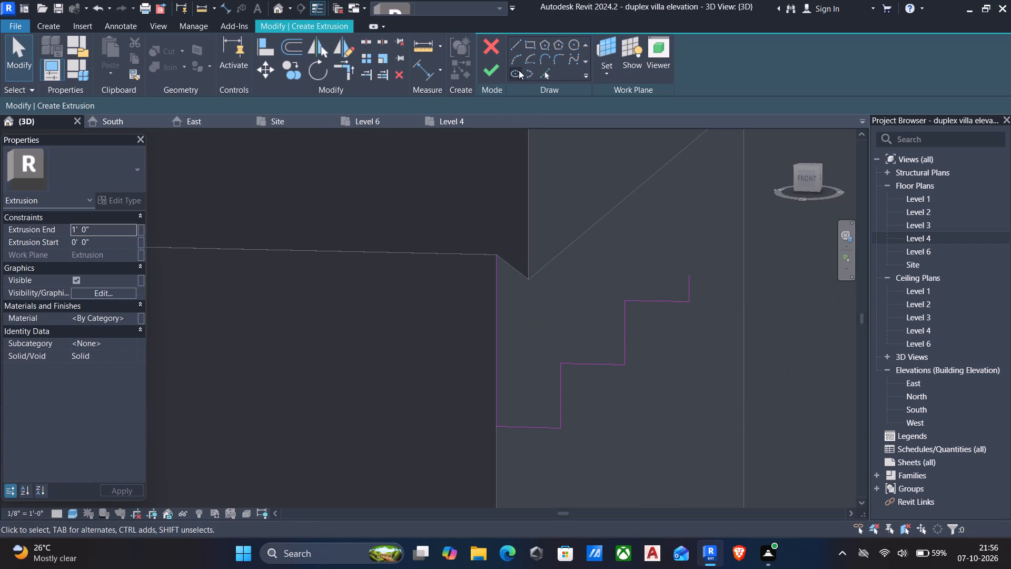
Close the stepped profile with a horizontal top line from the wall corner, trimmed to meet the outermost vertical line.
scroll(519, 68, "up", 1)
left_click(515, 44)
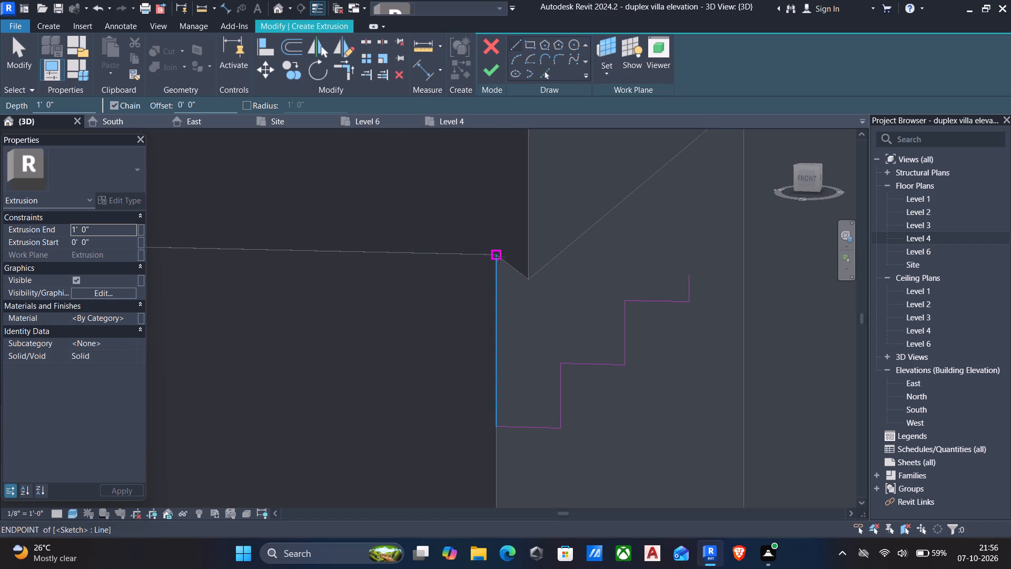
left_click(499, 258)
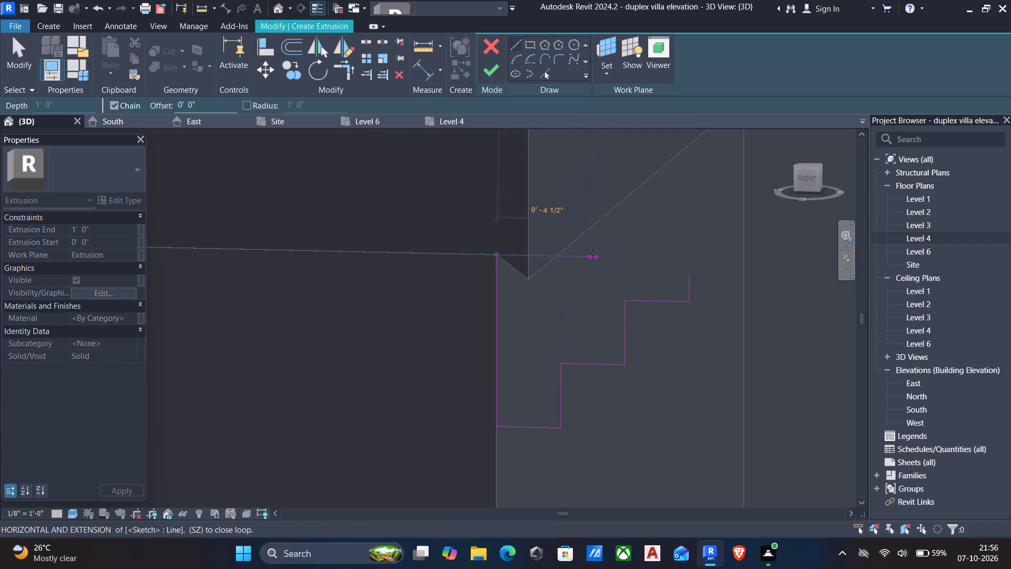
left_click(611, 255)
key("Escape")
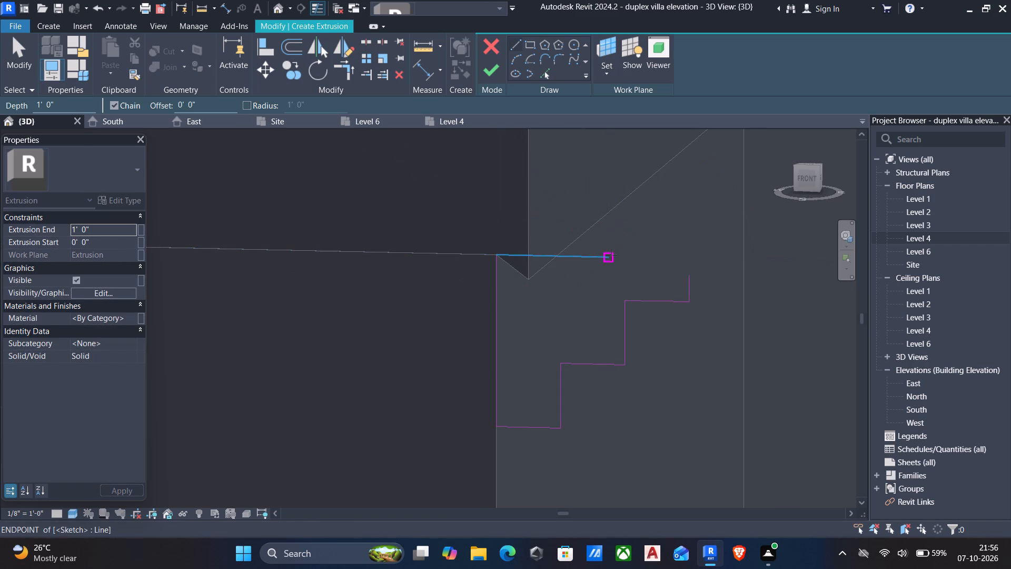
type("tr")
left_click(583, 260)
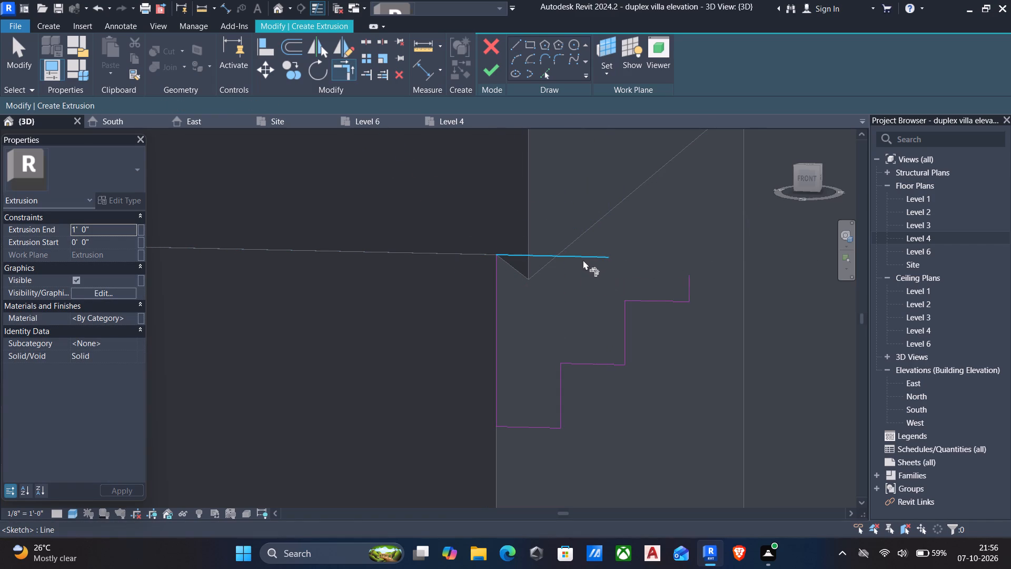
left_click(685, 288)
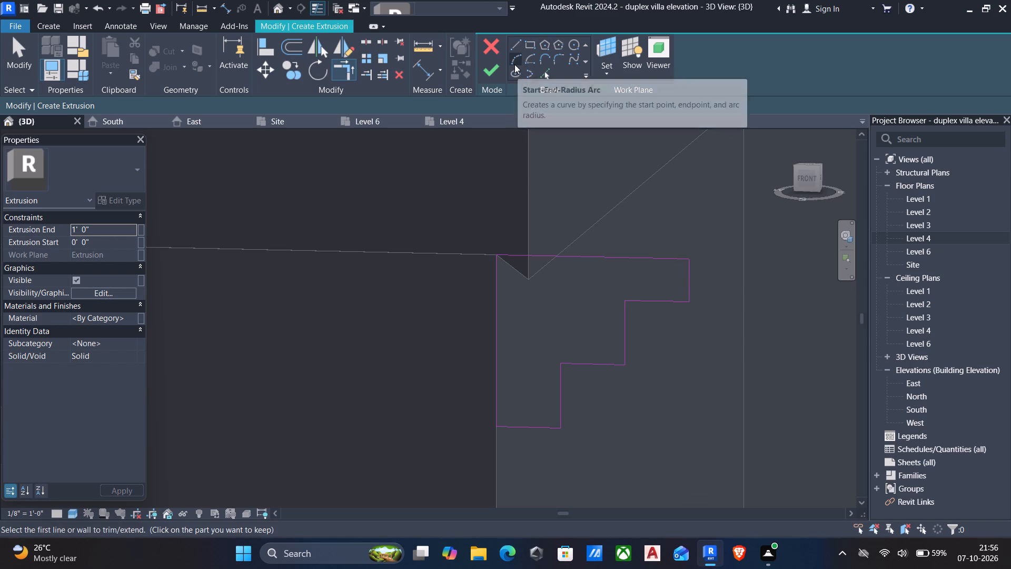
Round the profile's top outer corner with a fillet arc of about 1 5/8" radius.
left_click(557, 62)
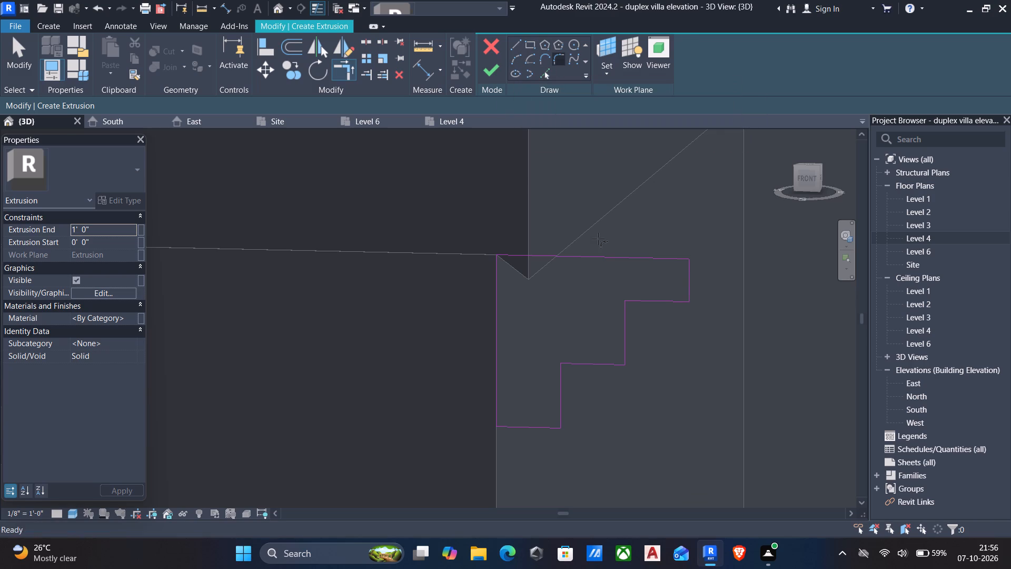
scroll(652, 254, "up", 3)
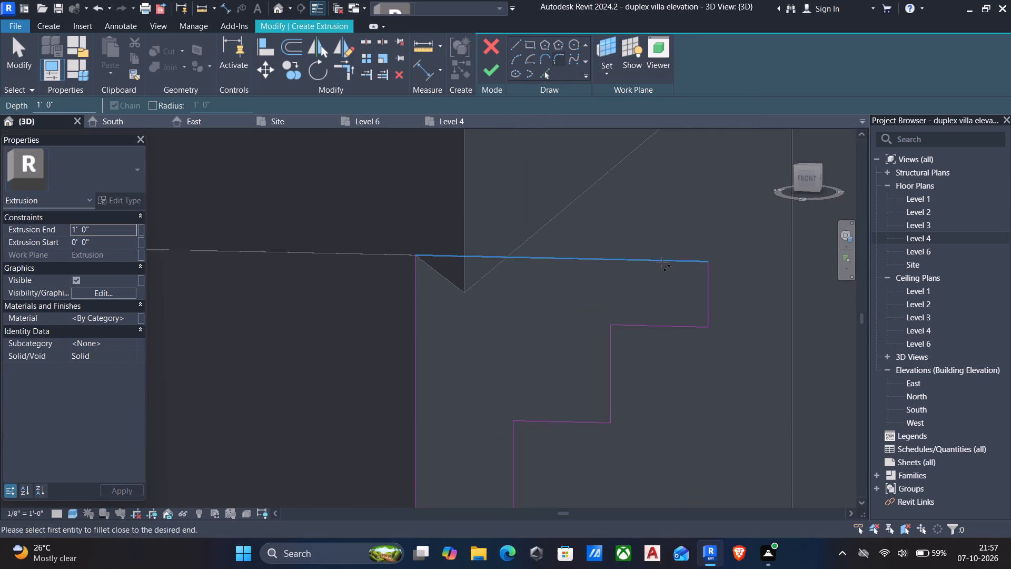
left_click(662, 263)
left_click(704, 284)
scroll(694, 276, "up", 4)
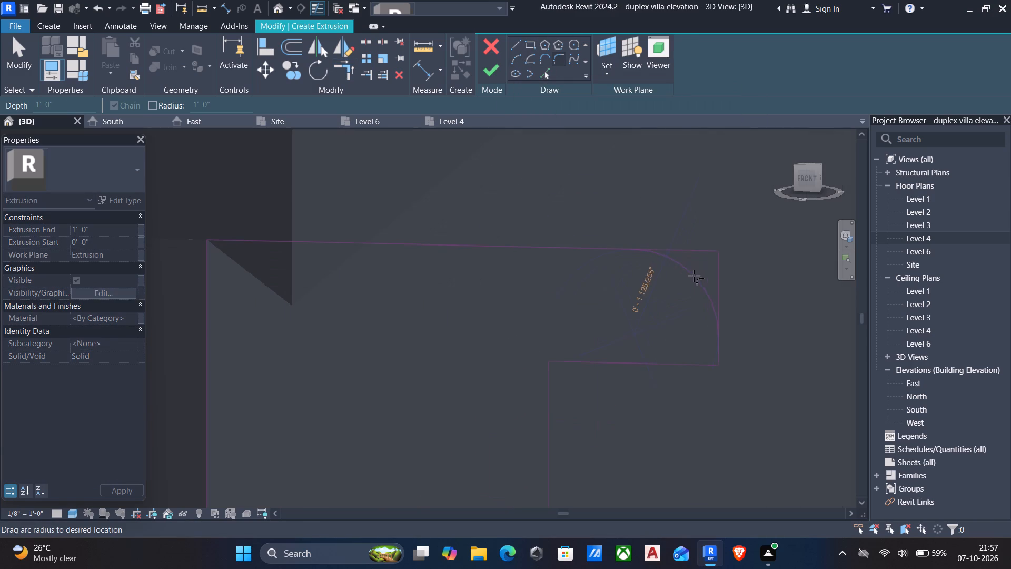
left_click(691, 278)
scroll(671, 311, "down", 4)
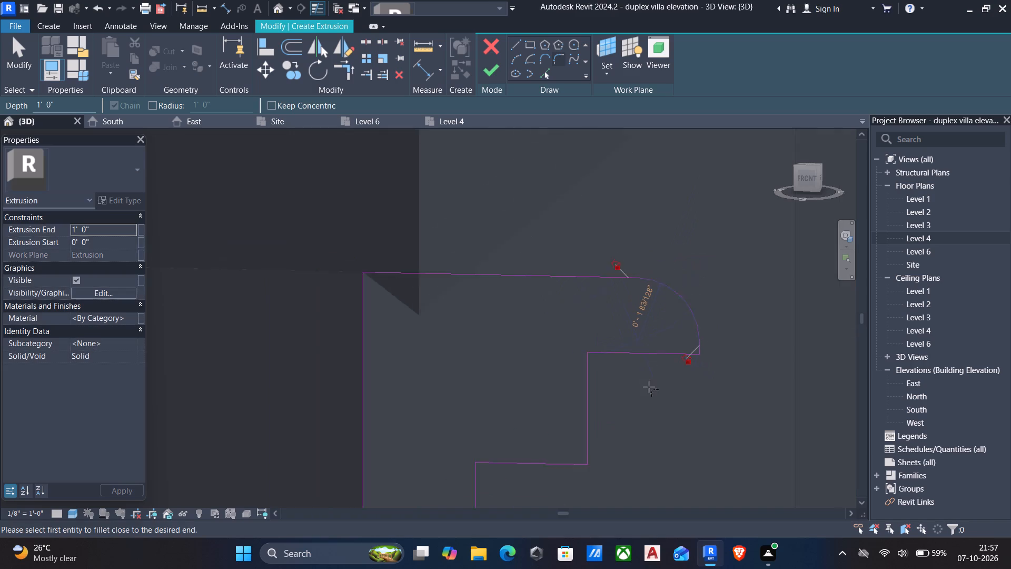
Round the profile's lowest outer corner with a fillet arc of about 1 3/4" radius.
middle_click_drag(611, 403, 628, 322)
middle_click_drag(553, 449, 564, 350)
scroll(544, 360, "up", 3)
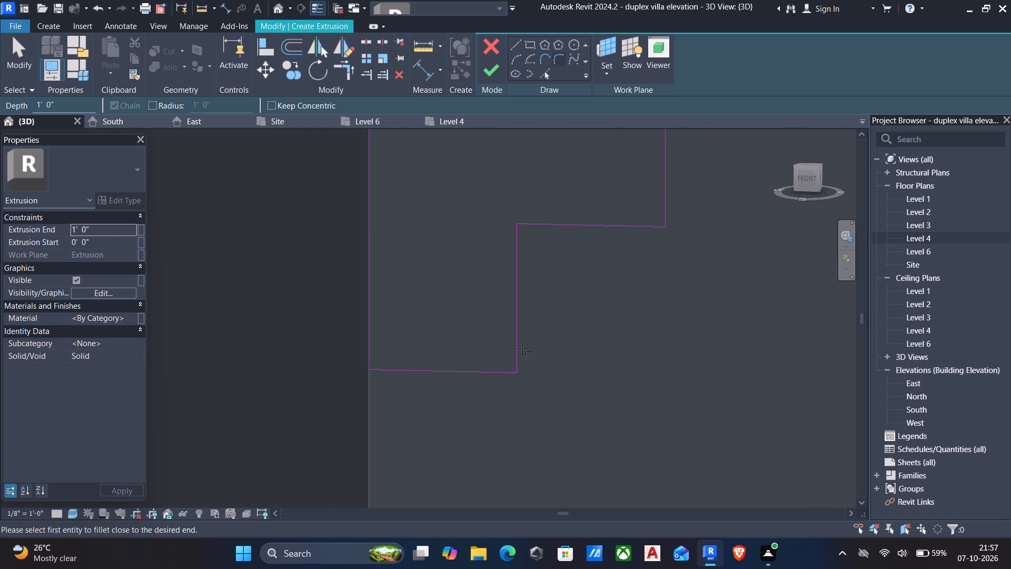
left_click(522, 345)
left_click(484, 370)
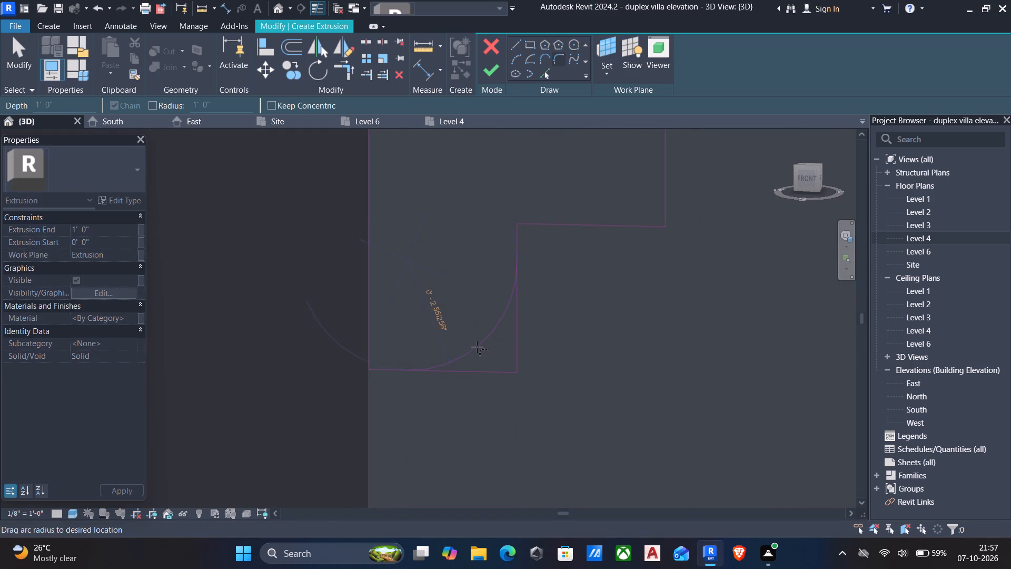
scroll(477, 347, "up", 4)
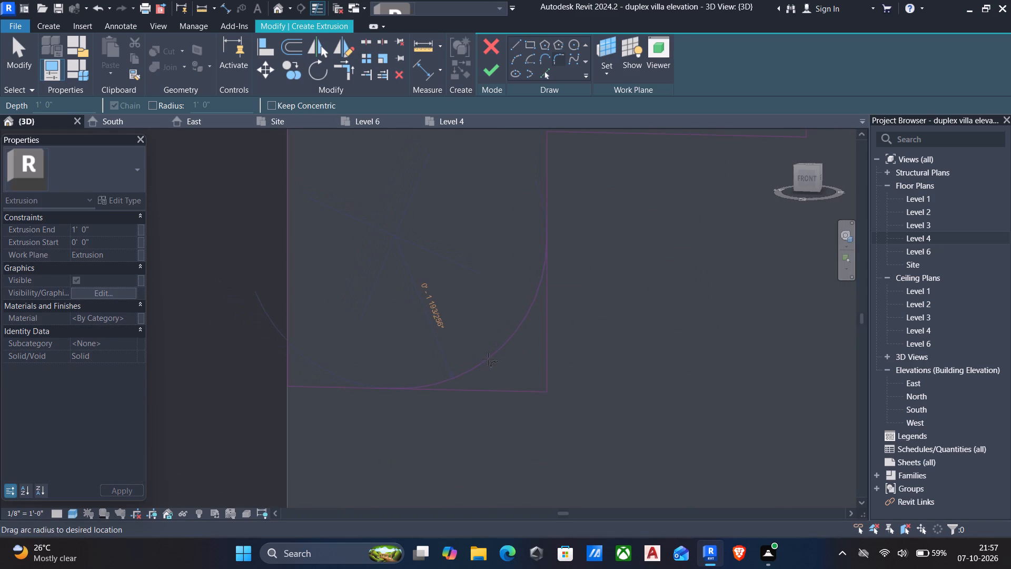
left_click(488, 359)
Round the outer corner of the profile's middle step with a fillet arc of about 2 1/8" radius.
scroll(516, 369, "down", 6)
middle_click_drag(511, 408, 465, 446)
scroll(618, 284, "up", 5)
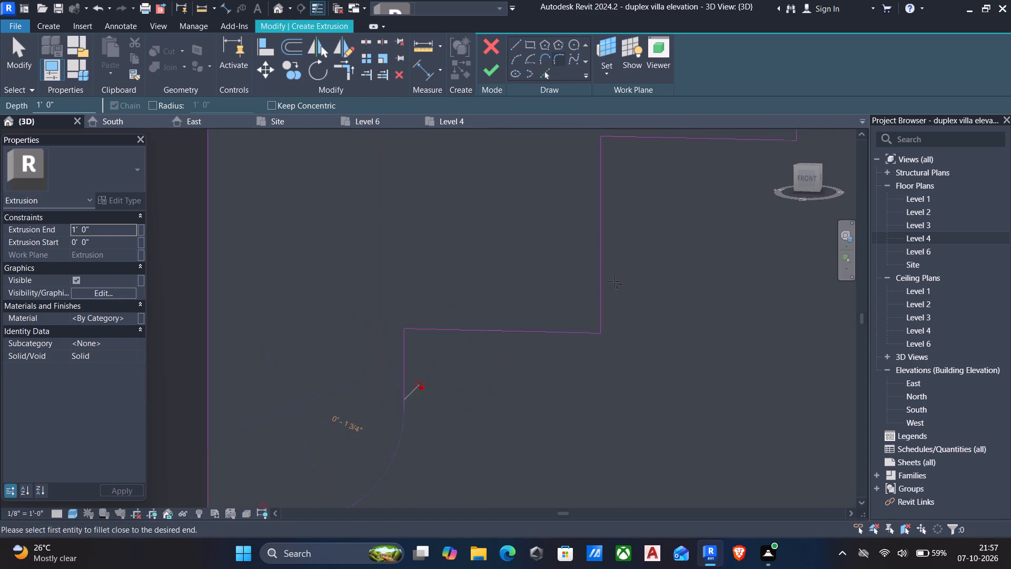
left_click(599, 276)
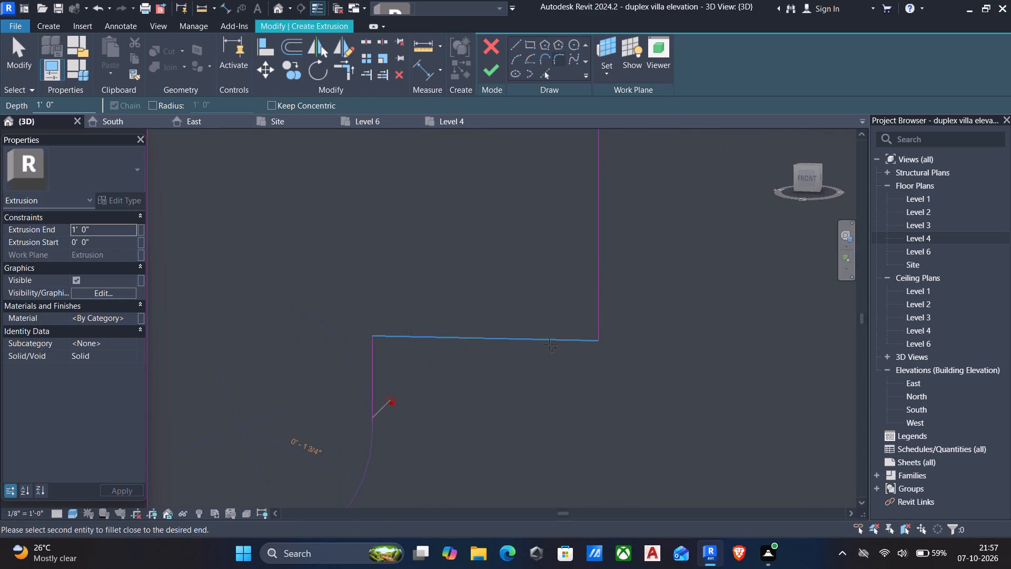
left_click(544, 340)
scroll(541, 315, "up", 4)
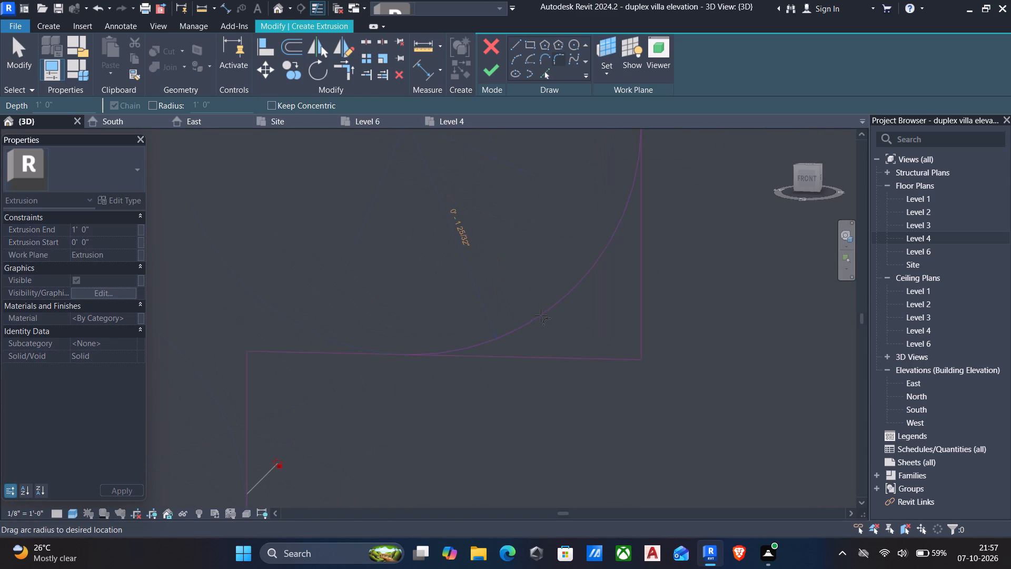
left_click(524, 307)
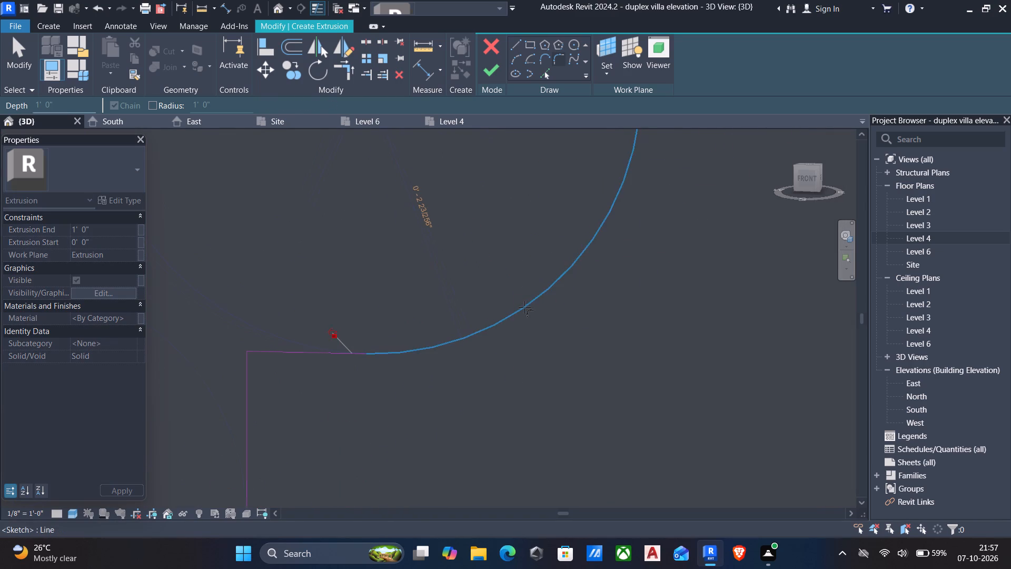
Finish the profile sketch as a moulding extrusion with a depth of 1' 0".
scroll(526, 312, "down", 6)
scroll(489, 499, "up", 1)
scroll(551, 379, "down", 4)
middle_click_drag(533, 401, 519, 426)
scroll(519, 426, "up", 1)
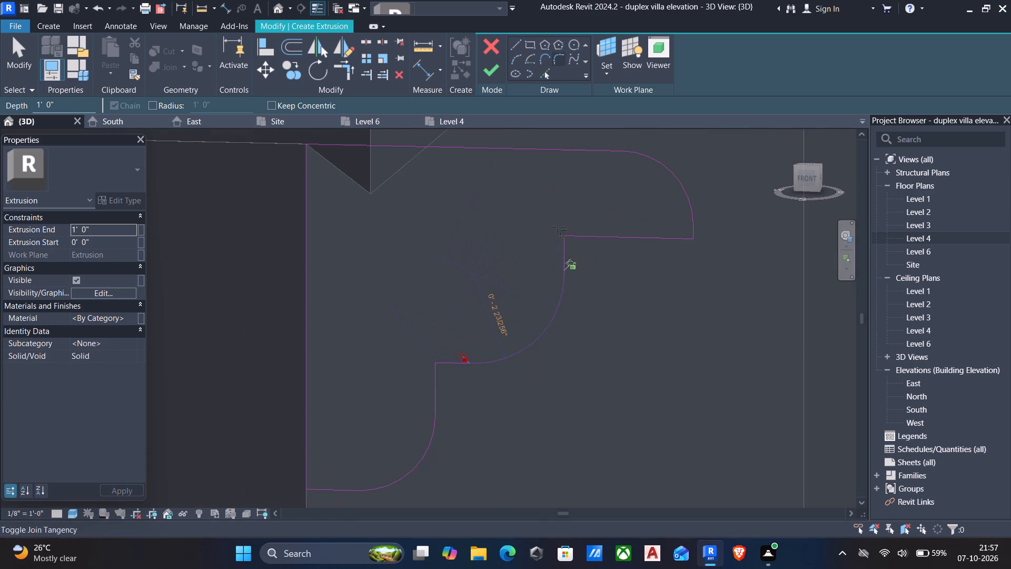
left_click(489, 74)
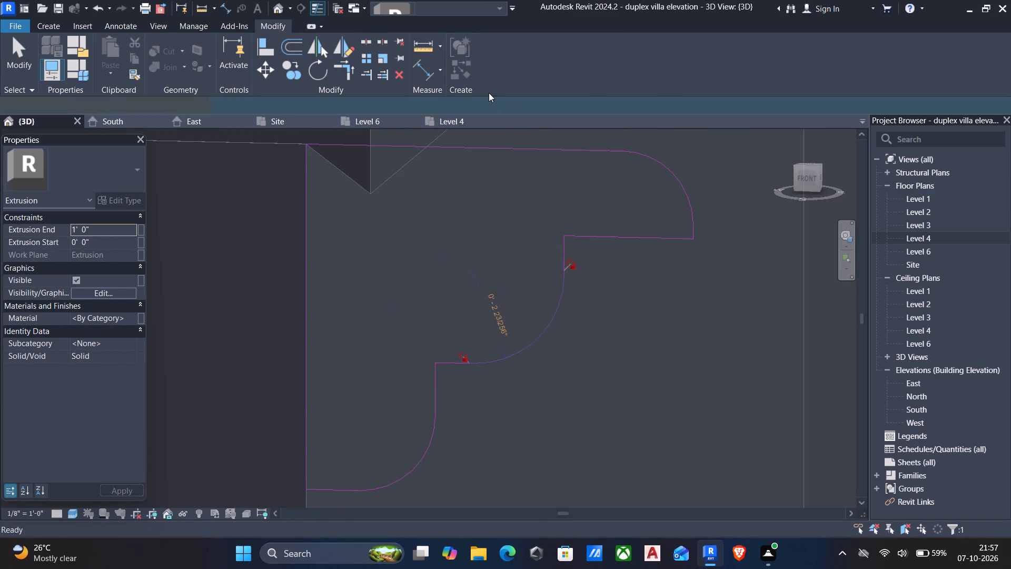
Stretch the new moulding backward along the tower's side wall to a depth of about 6' 10 1/2".
scroll(526, 212, "down", 6)
middle_click_drag(529, 297, 483, 301)
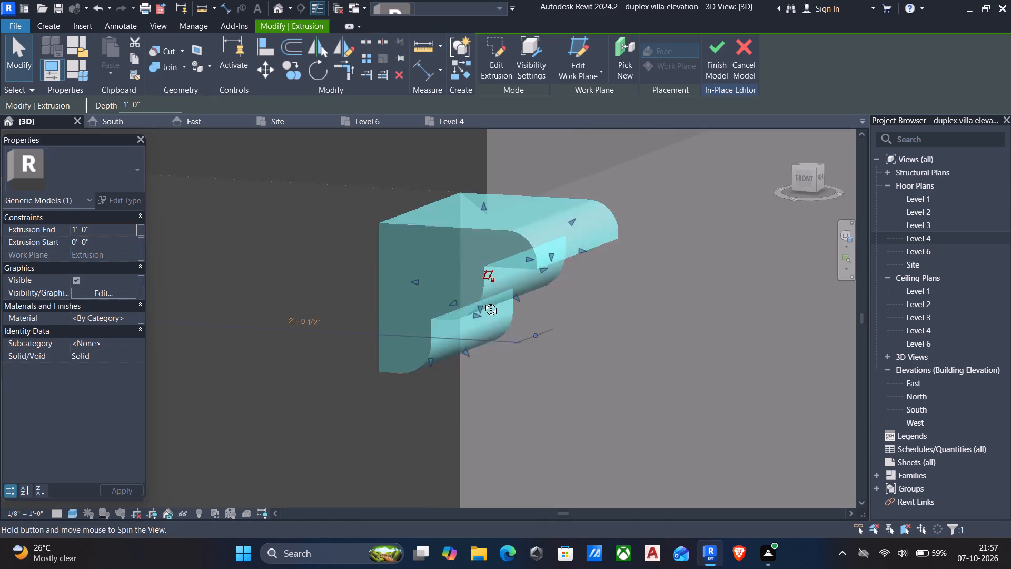
middle_click_drag(483, 301, 470, 301)
scroll(465, 300, "up", 1)
scroll(461, 298, "down", 5)
middle_click_drag(458, 302, 412, 310)
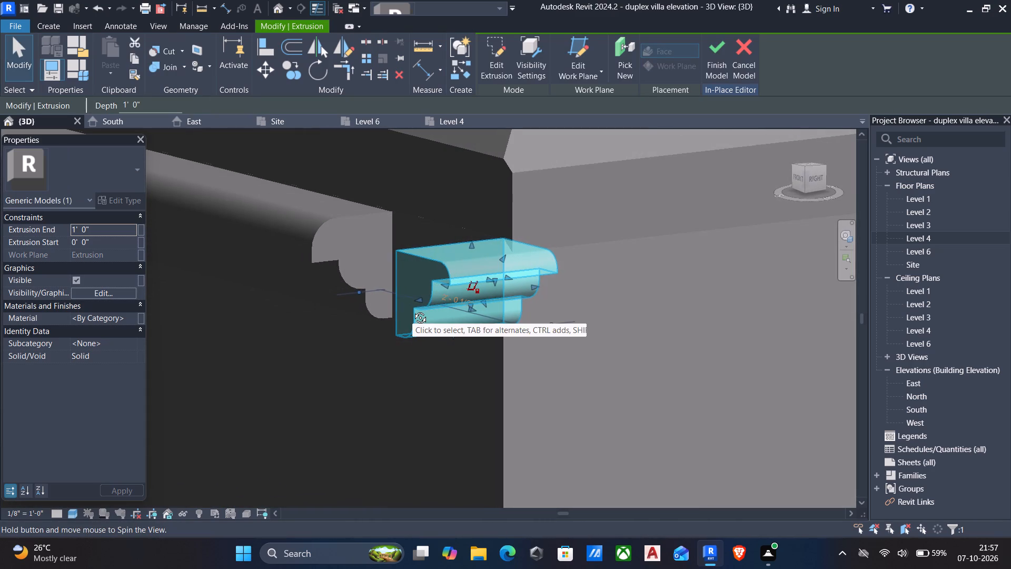
middle_click_drag(412, 310, 444, 288)
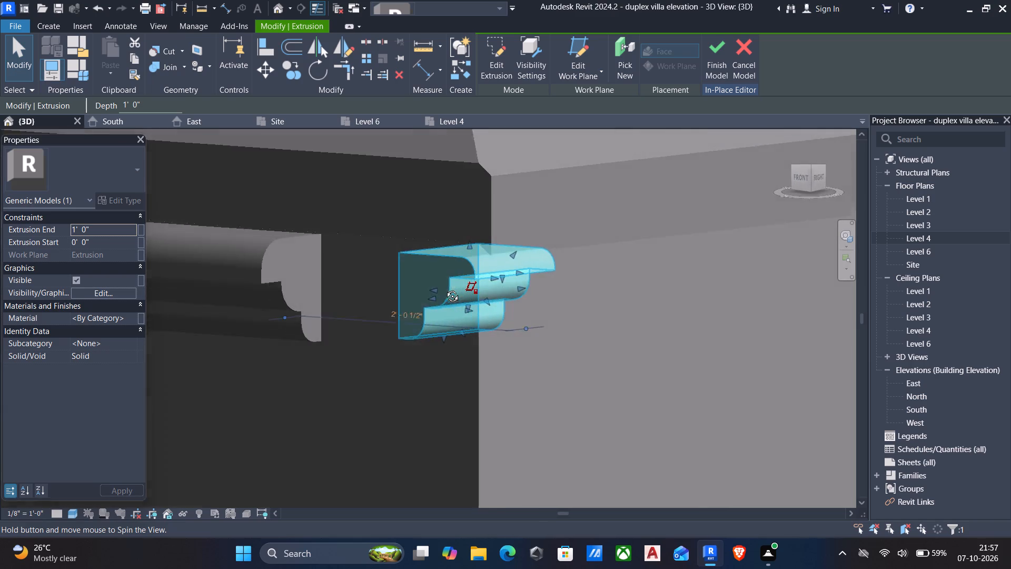
middle_click_drag(444, 288, 471, 288)
middle_click_drag(475, 322, 454, 325, "shift")
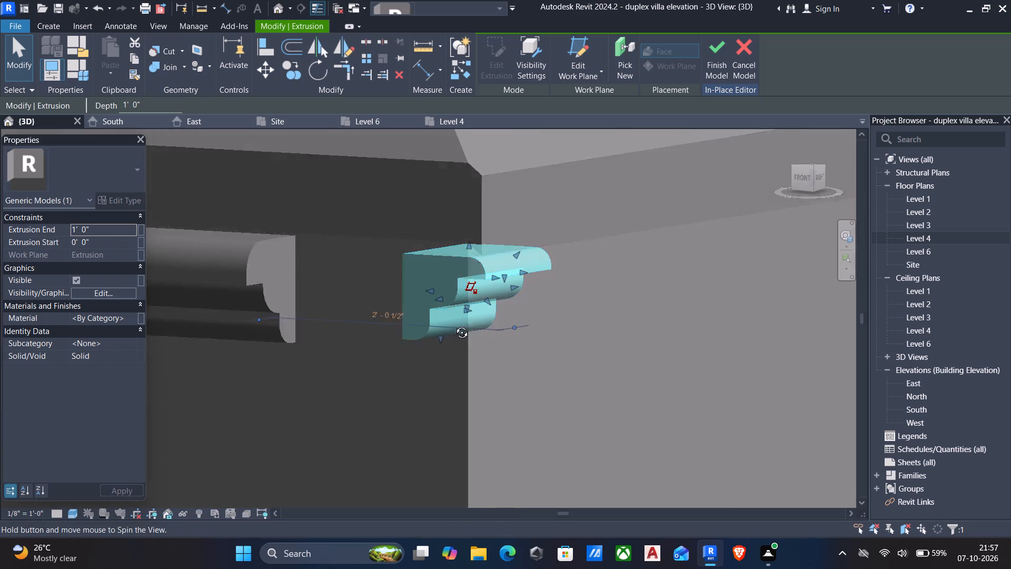
middle_click_drag(454, 325, 386, 324, "shift")
scroll(386, 324, "up", 1, "shift")
scroll(398, 321, "down", 9)
middle_click_drag(450, 344, 392, 363, "shift")
scroll(414, 339, "up", 5)
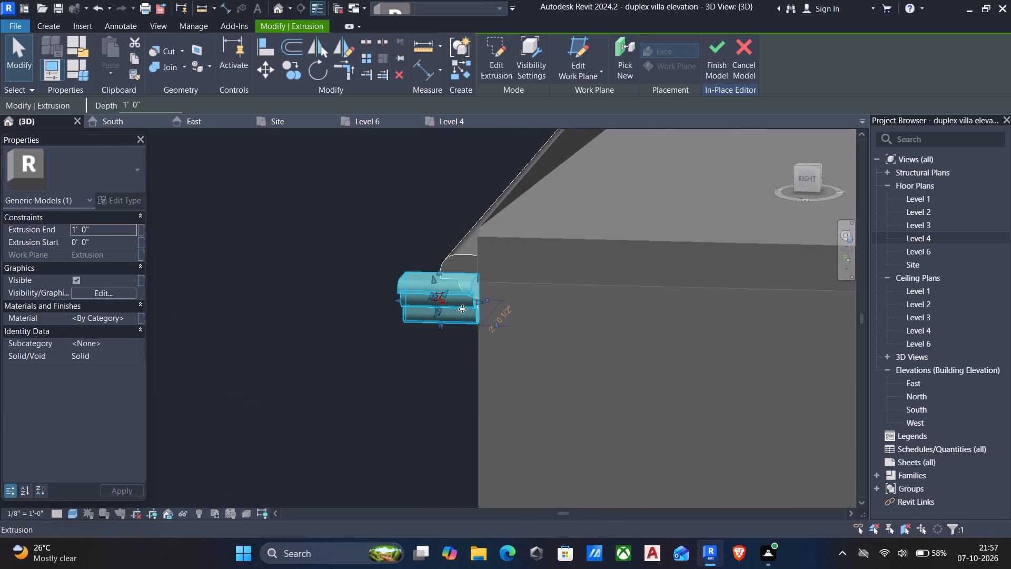
left_click_drag(477, 302, 904, 325)
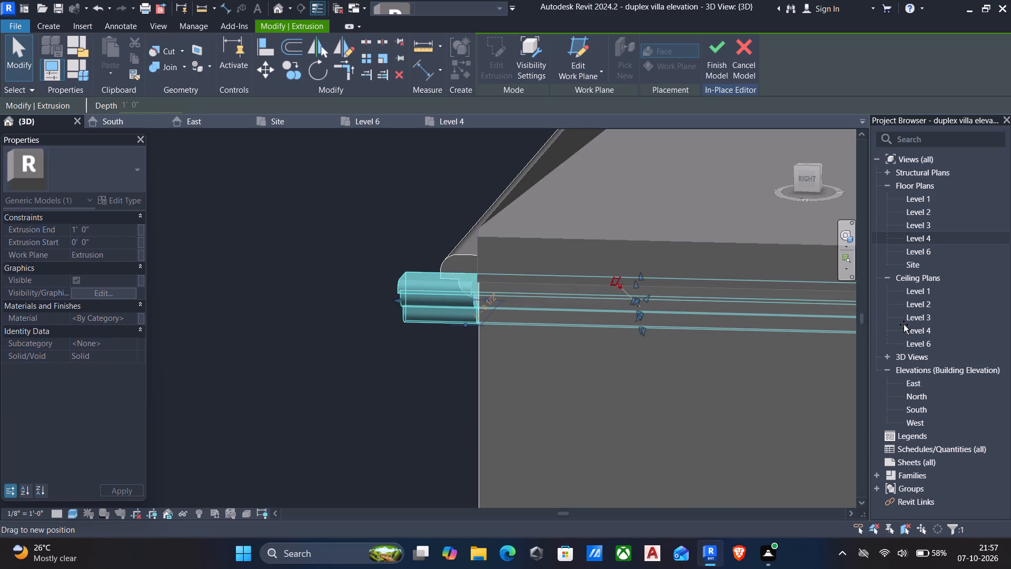
left_click_drag(904, 325, 904, 325)
scroll(686, 350, "down", 6)
scroll(534, 375, "down", 3)
middle_click_drag(529, 378, 652, 393, "shift")
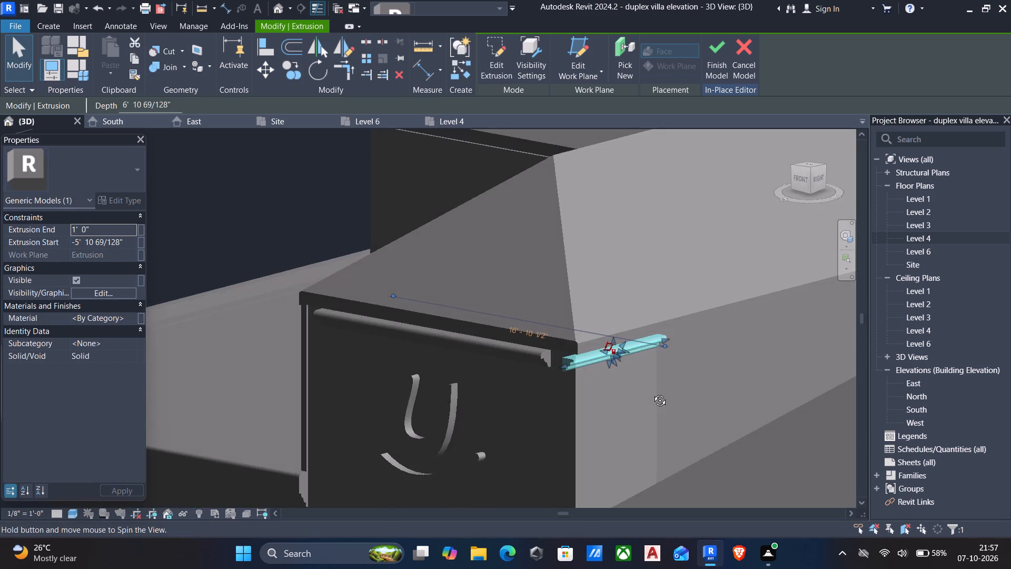
middle_click_drag(652, 393, 687, 393, "shift")
key("Escape")
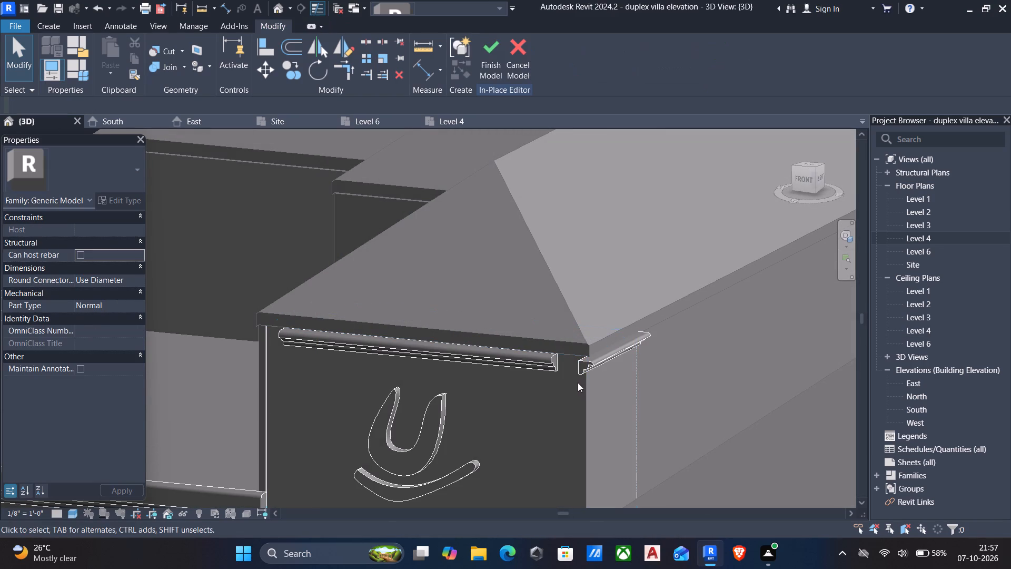
Align the front end of the side moulding with the tower's front wall face.
type("al")
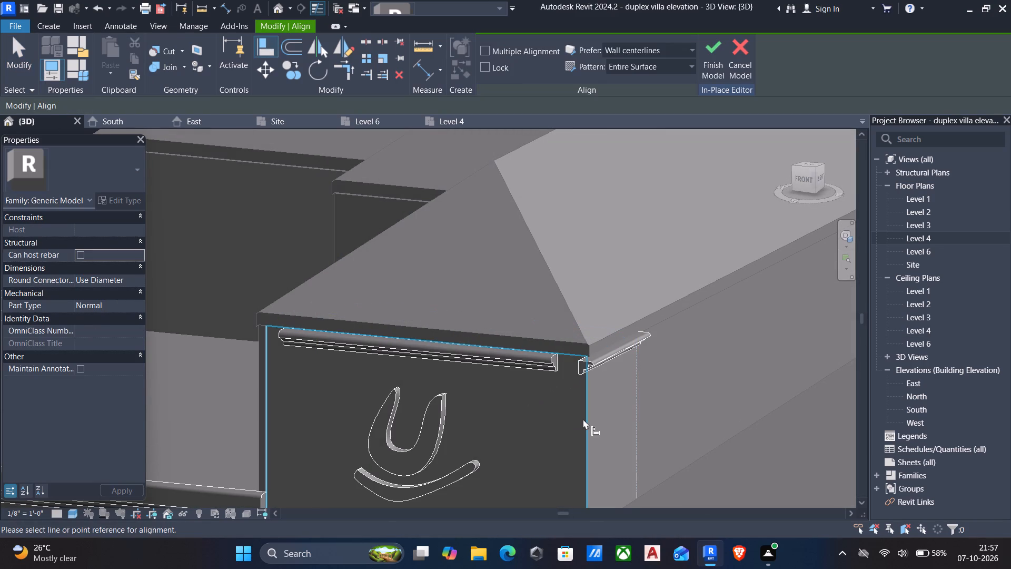
left_click(582, 417)
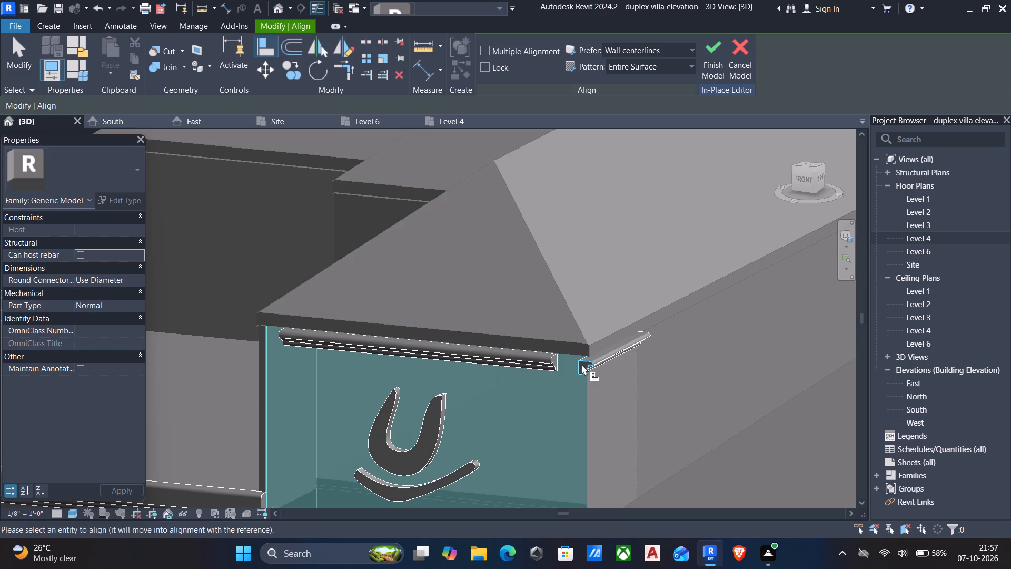
scroll(582, 365, "up", 4)
left_click(581, 365)
scroll(584, 377, "down", 5)
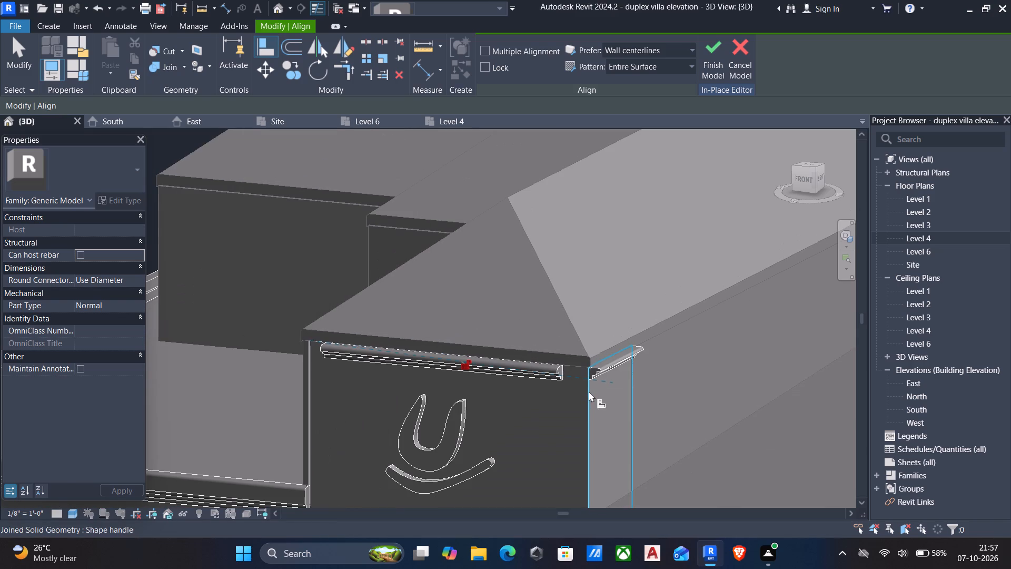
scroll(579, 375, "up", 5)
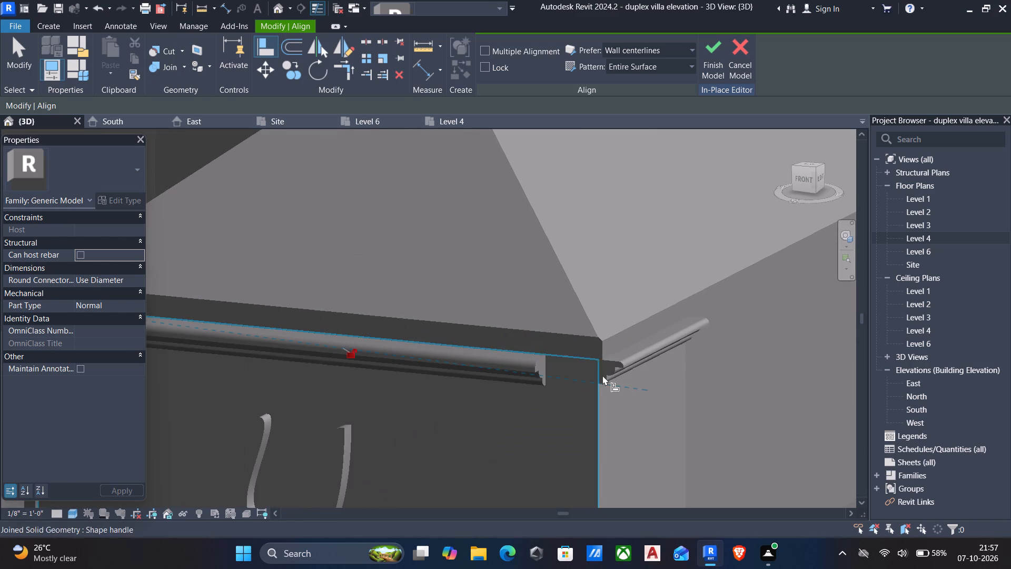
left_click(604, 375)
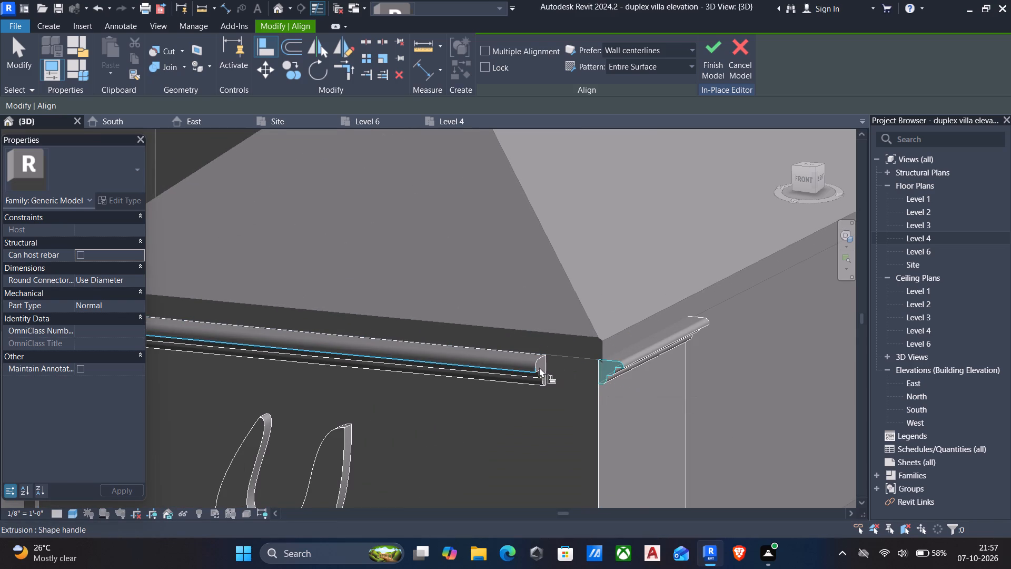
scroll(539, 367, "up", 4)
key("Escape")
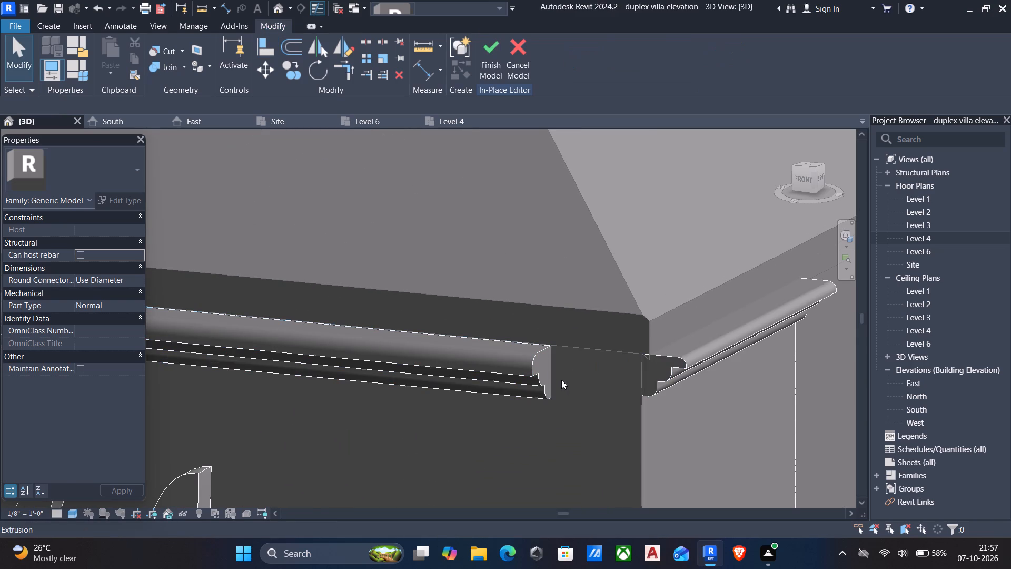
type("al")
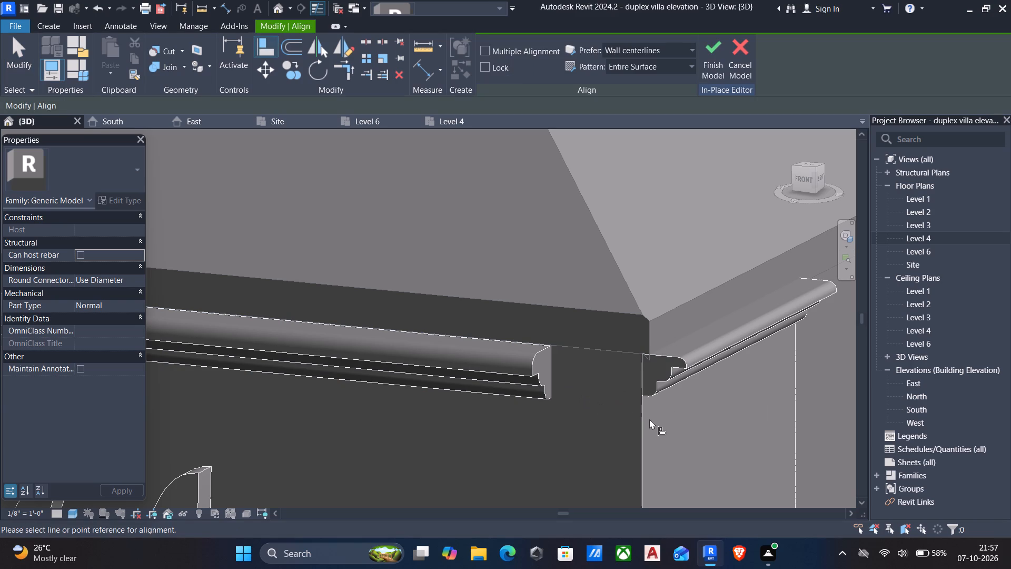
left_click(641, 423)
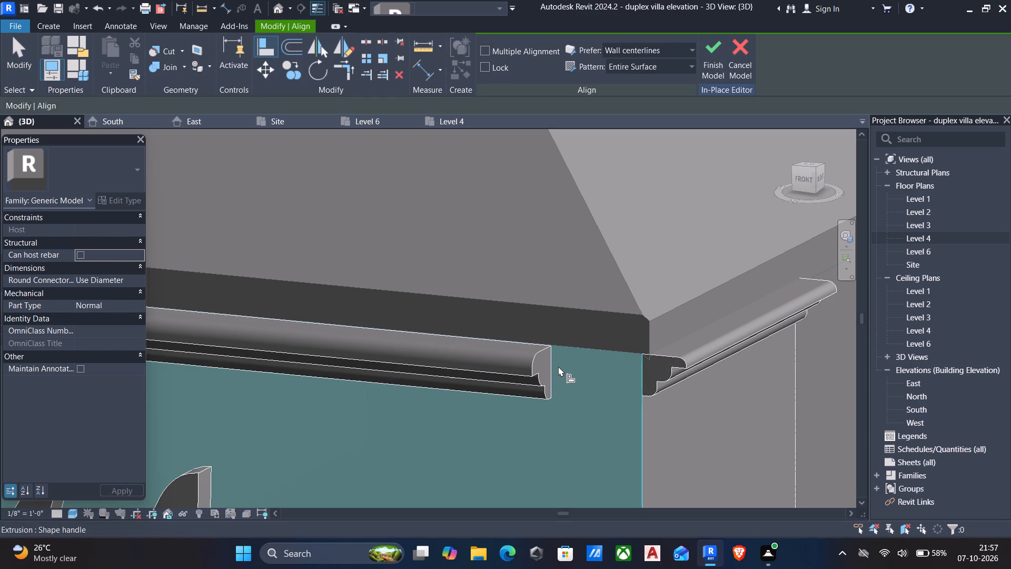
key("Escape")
Align the open end of the front moulding with the tower's side wall face so it reaches the corner.
type("al")
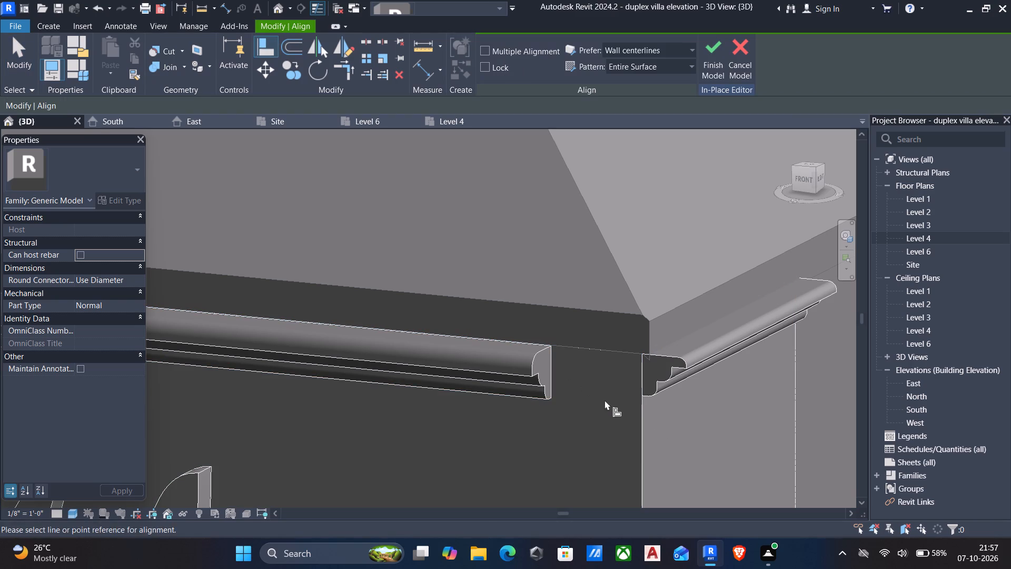
left_click(645, 431)
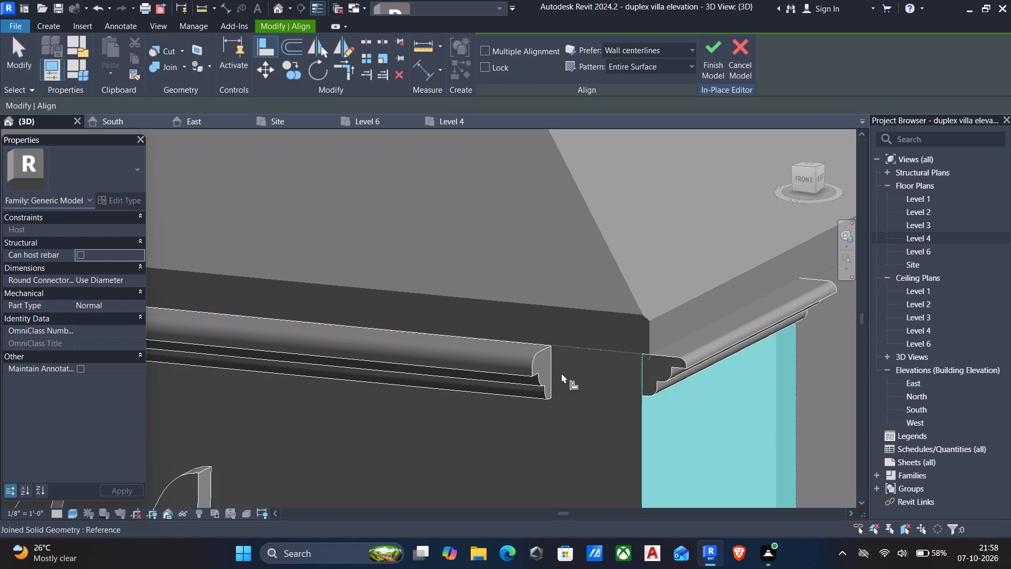
left_click(541, 368)
Align the back end of the side moulding with the upper storey's rear wall face so it runs the whole side wall.
scroll(541, 376, "down", 5)
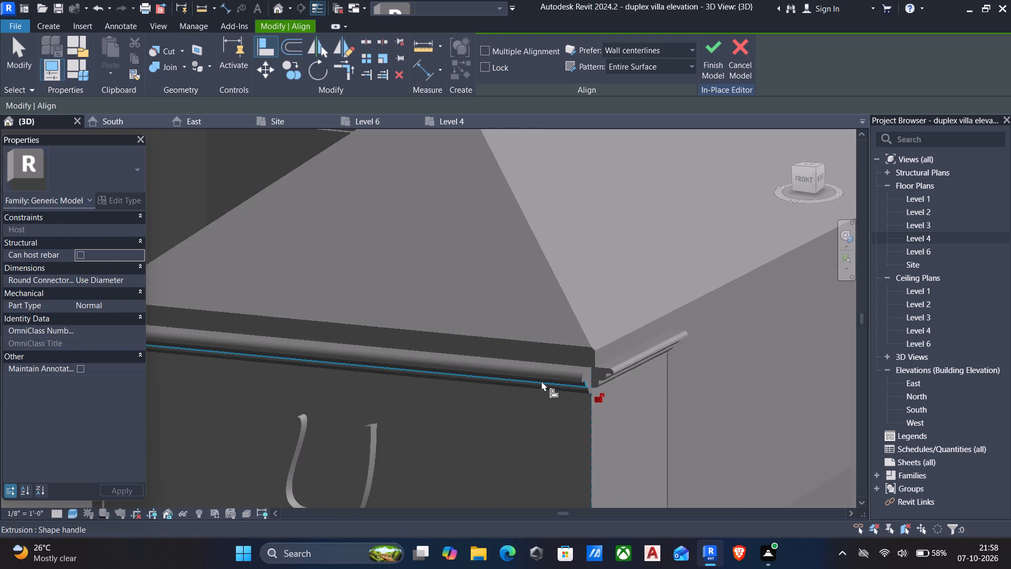
middle_click_drag(531, 382, 431, 397, "shift")
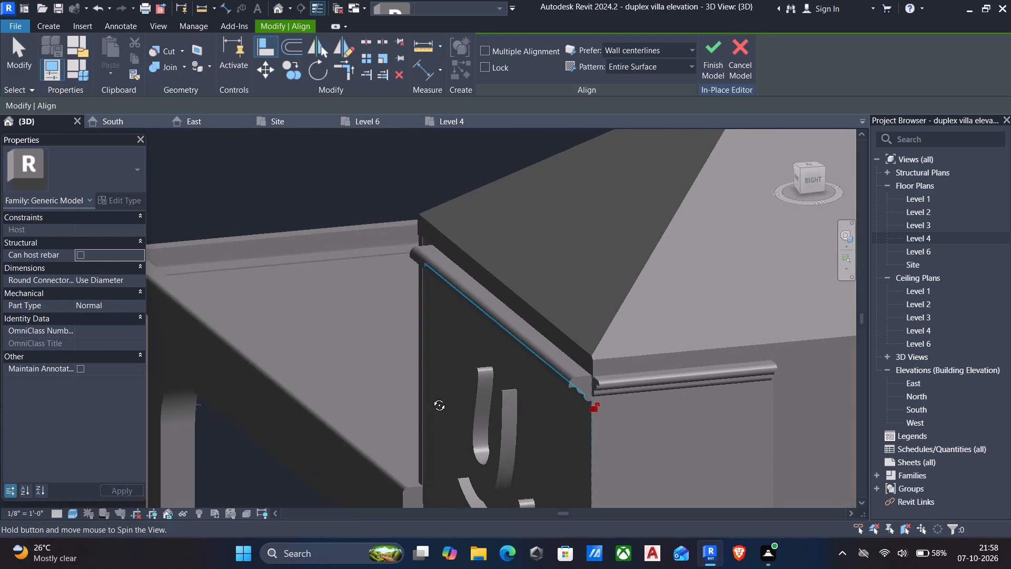
middle_click_drag(431, 397, 470, 393, "shift")
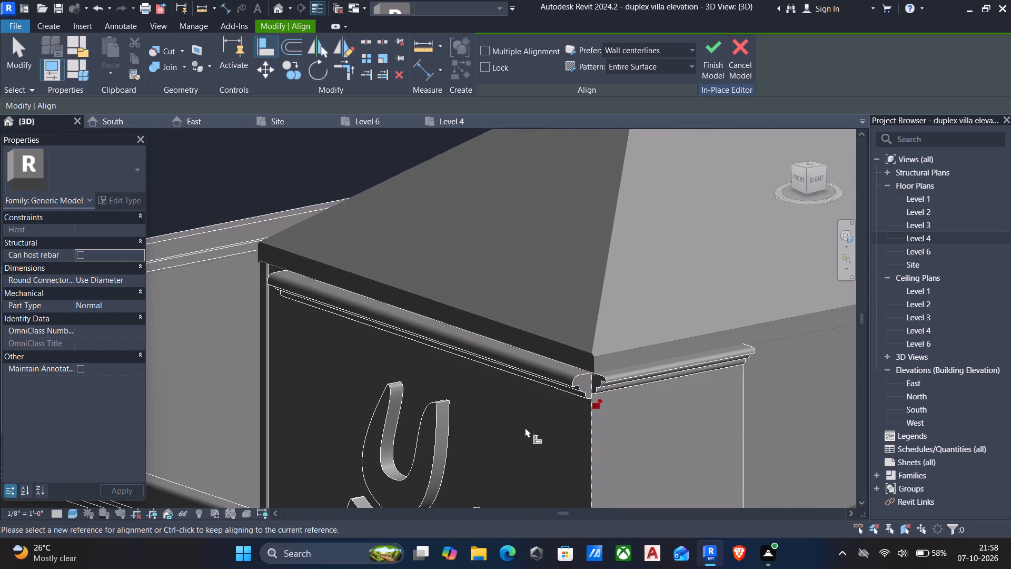
scroll(525, 427, "down", 5)
middle_click_drag(528, 434, 450, 429, "shift")
scroll(529, 440, "up", 3)
scroll(555, 445, "down", 1)
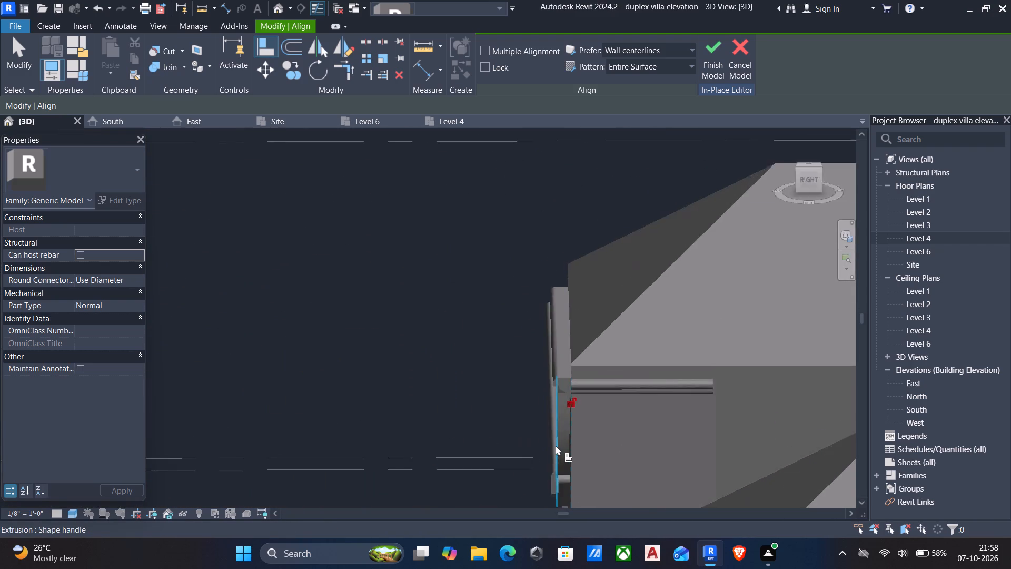
scroll(556, 445, "down", 2)
middle_click_drag(544, 447, 342, 396)
scroll(358, 400, "down", 10)
scroll(531, 429, "up", 2)
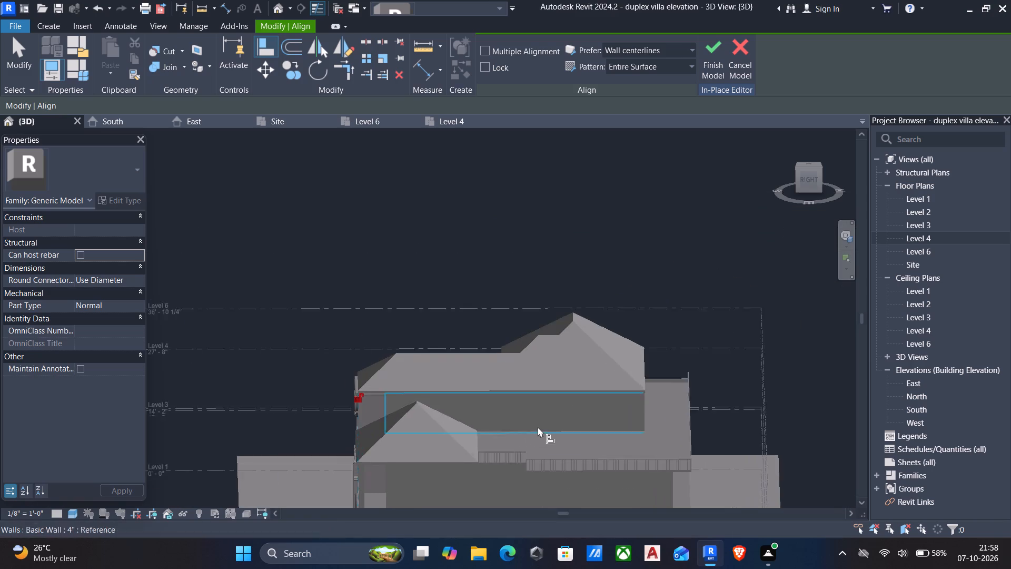
scroll(538, 427, "up", 2)
scroll(541, 424, "down", 2)
middle_click_drag(540, 425, 480, 427)
scroll(471, 427, "up", 5)
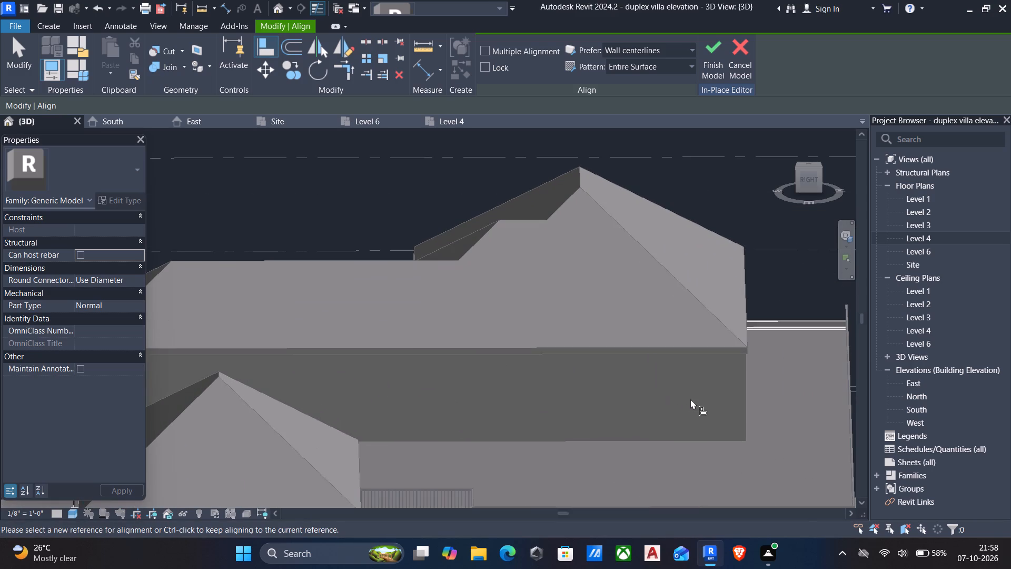
scroll(726, 403, "down", 3)
middle_click_drag(722, 406, 663, 419, "shift")
scroll(711, 453, "up", 1)
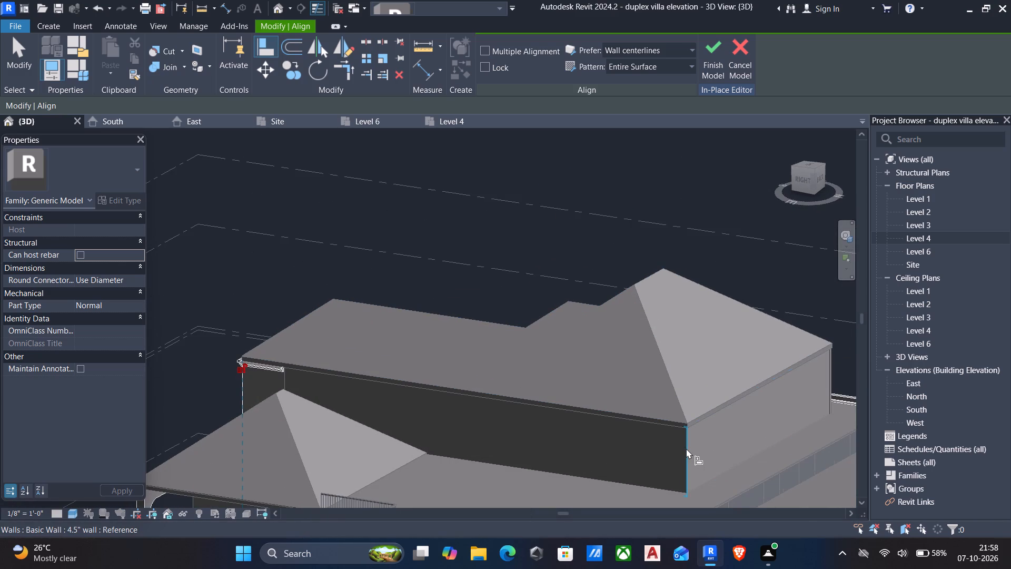
left_click(689, 449)
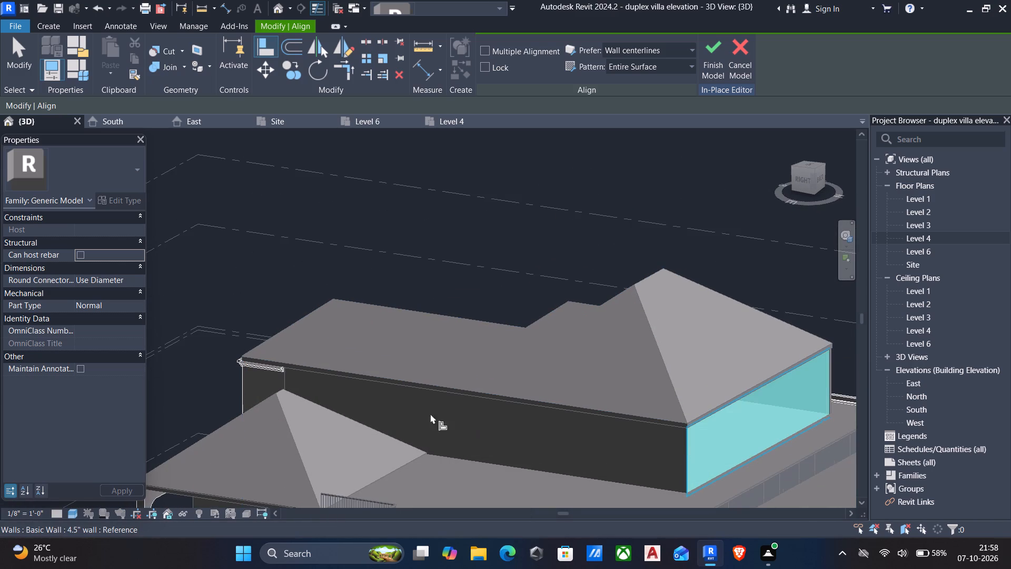
scroll(287, 369, "up", 13)
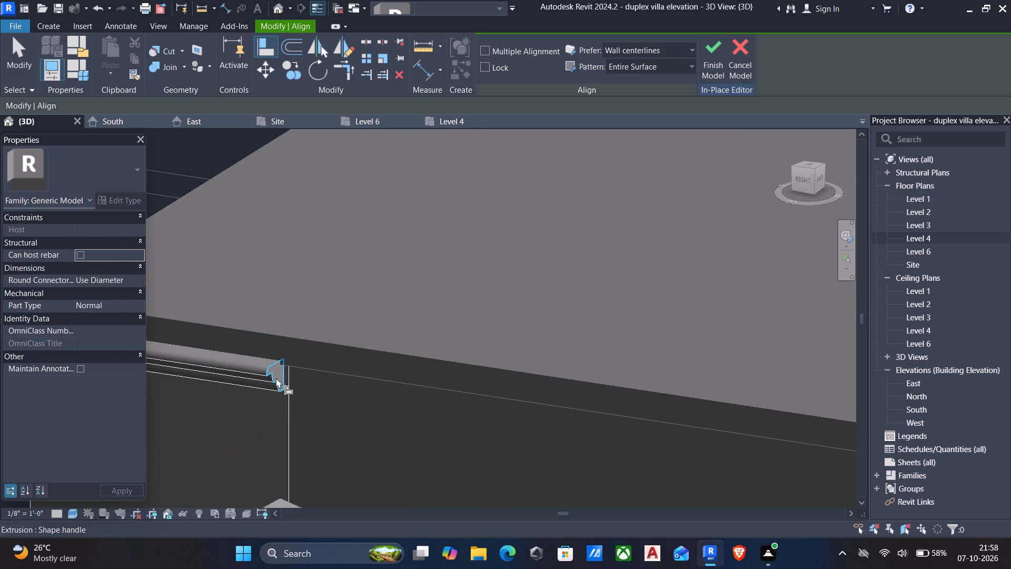
left_click(276, 378)
Examine the side moulding's rear end at the back corner and its run below the eaves from around the villa.
scroll(276, 378, "down", 9)
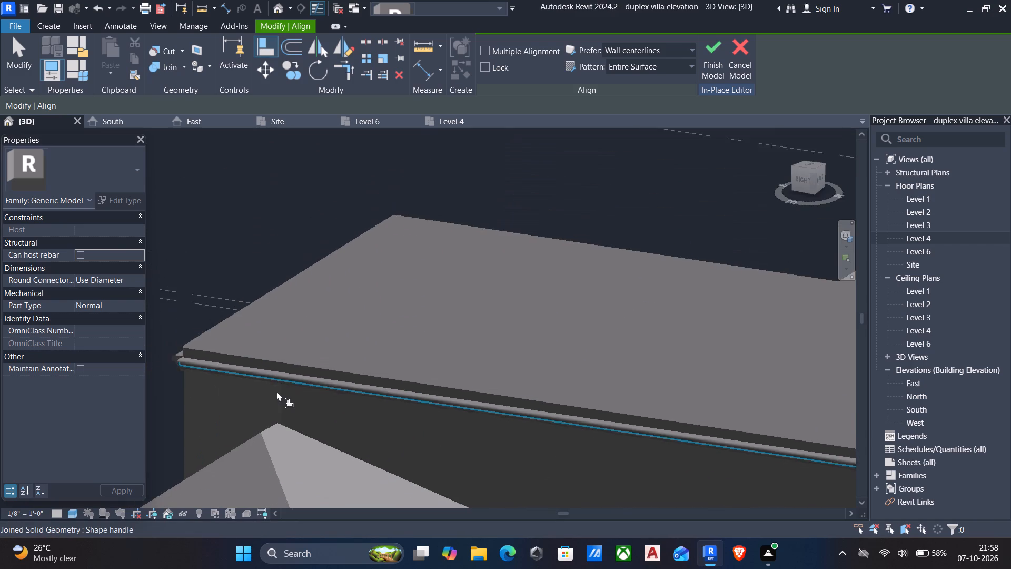
scroll(276, 391, "down", 3)
scroll(276, 391, "up", 1)
scroll(276, 391, "down", 6)
scroll(516, 433, "up", 4)
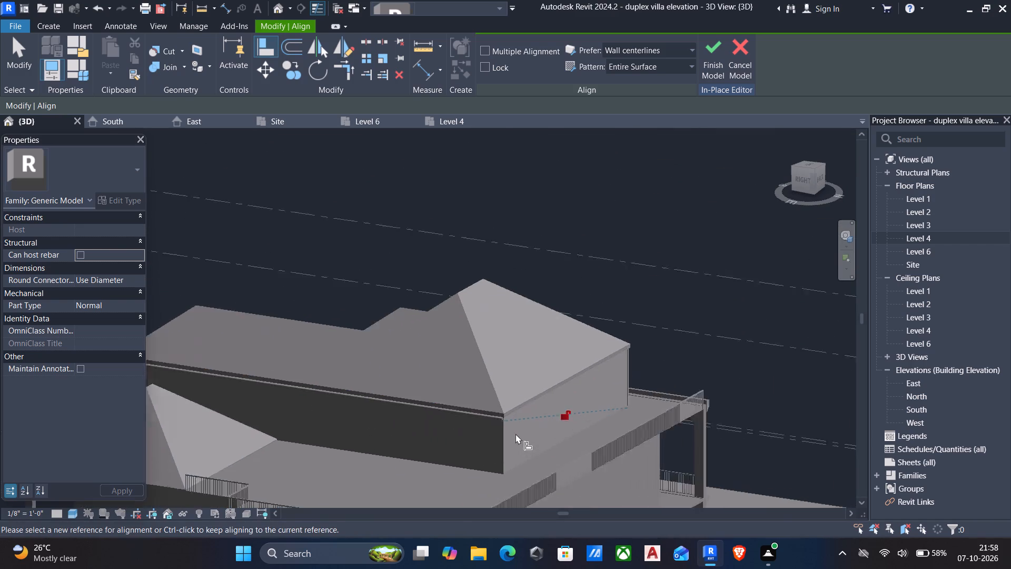
scroll(516, 434, "up", 14)
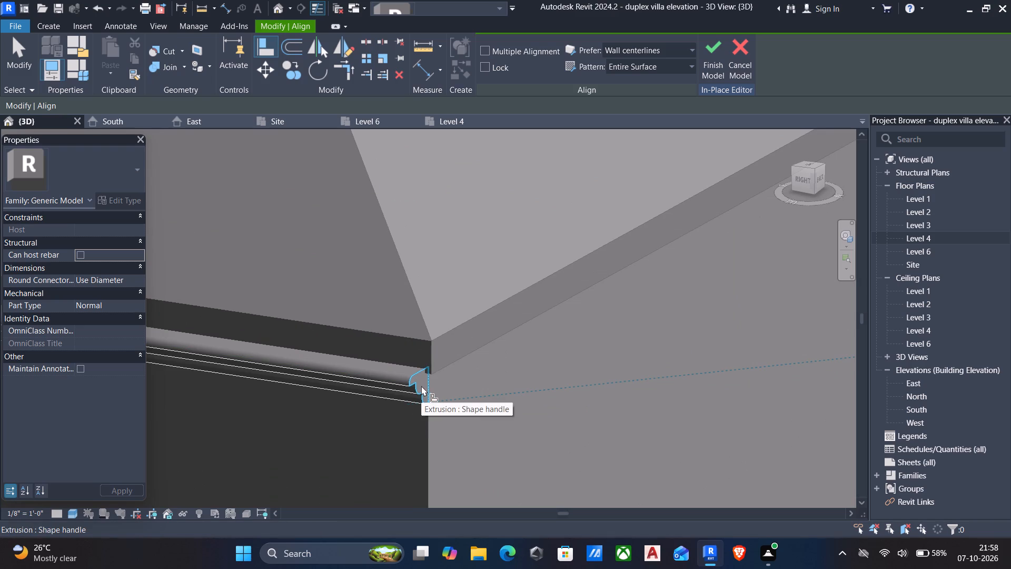
scroll(421, 386, "down", 19)
scroll(419, 399, "down", 4)
middle_click_drag(419, 399, 568, 379)
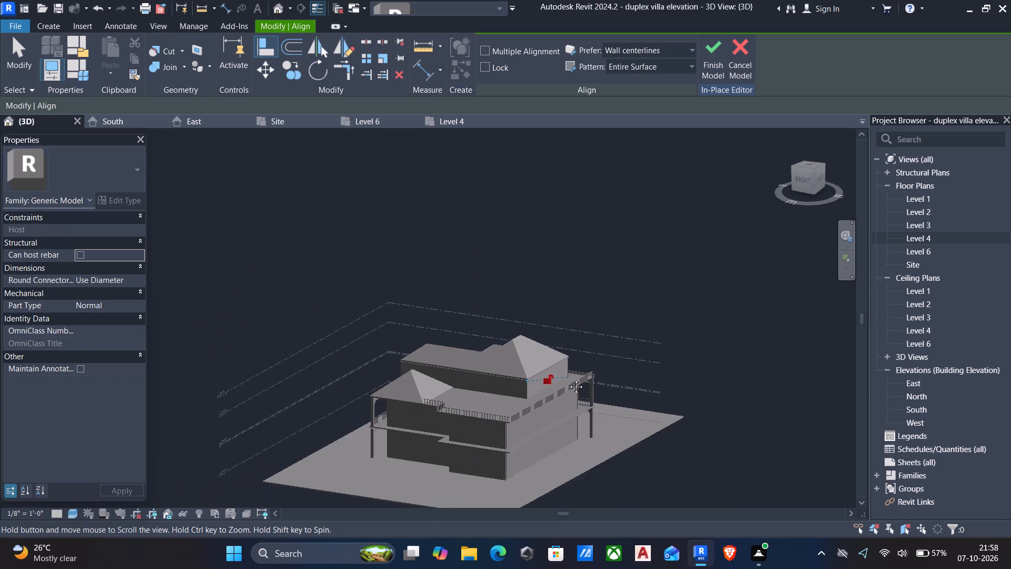
middle_click_drag(568, 379, 596, 391)
scroll(531, 427, "down", 1)
middle_click_drag(529, 429, 703, 381, "shift")
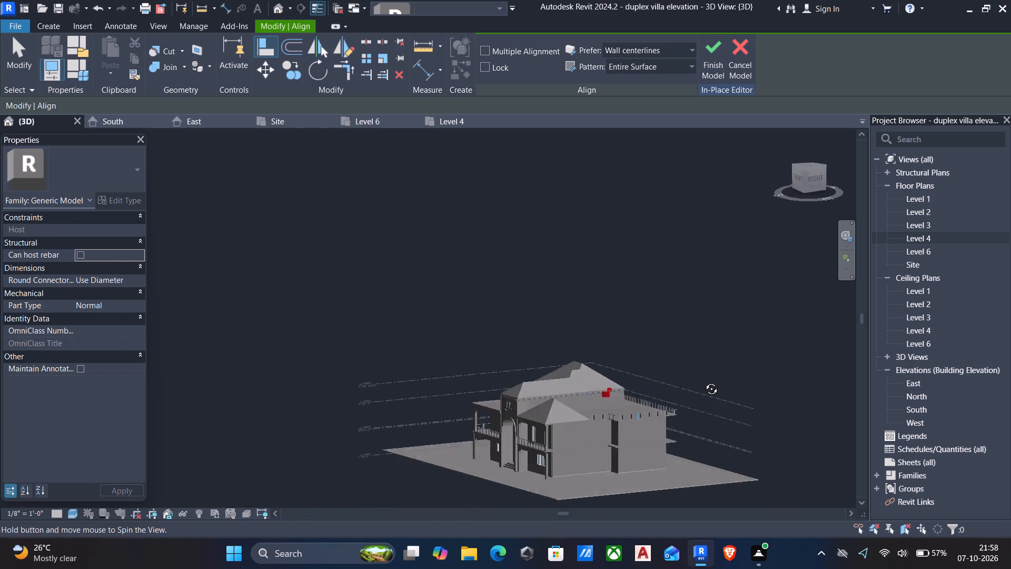
middle_click_drag(703, 381, 703, 383, "shift")
scroll(700, 388, "up", 5)
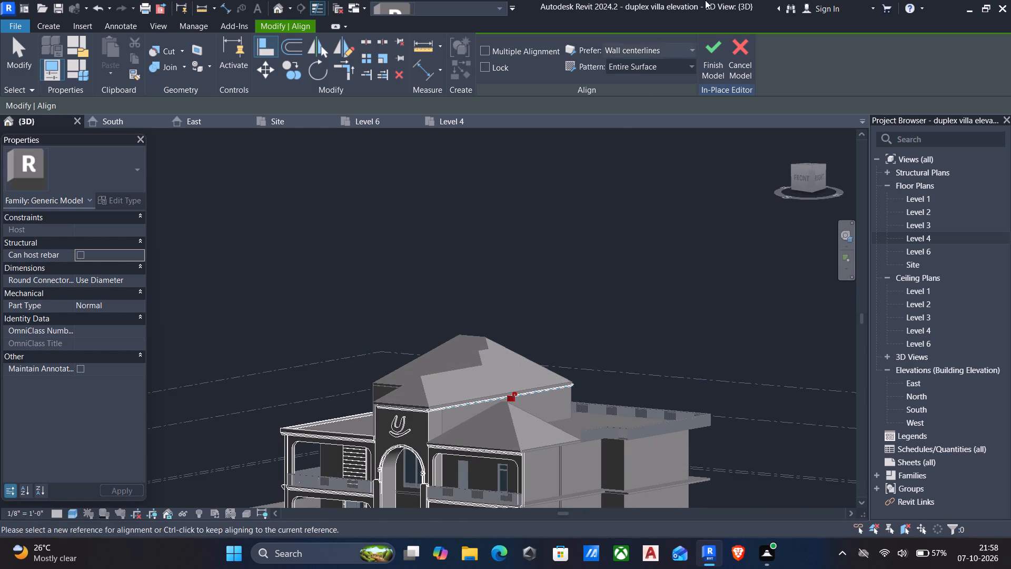
key("Escape")
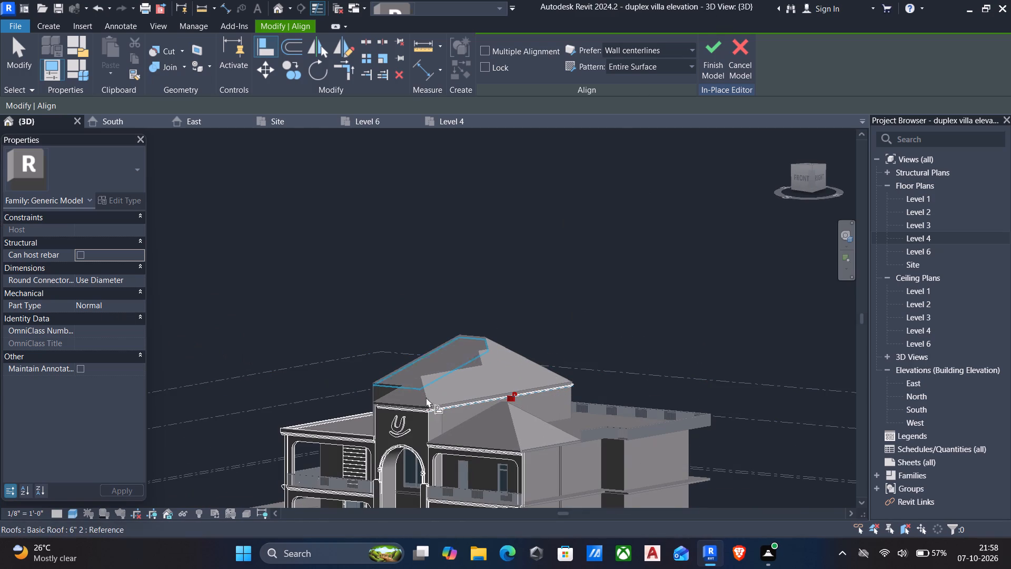
Assign the material orange to the long side moulding extrusion below the roof eaves.
scroll(489, 399, "up", 5)
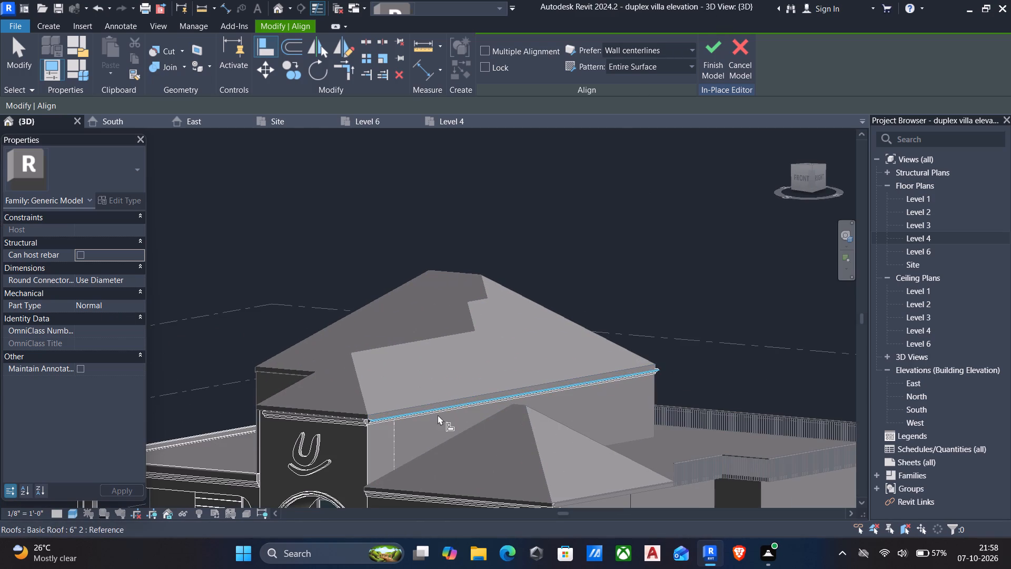
left_click(438, 415)
scroll(373, 459, "up", 5)
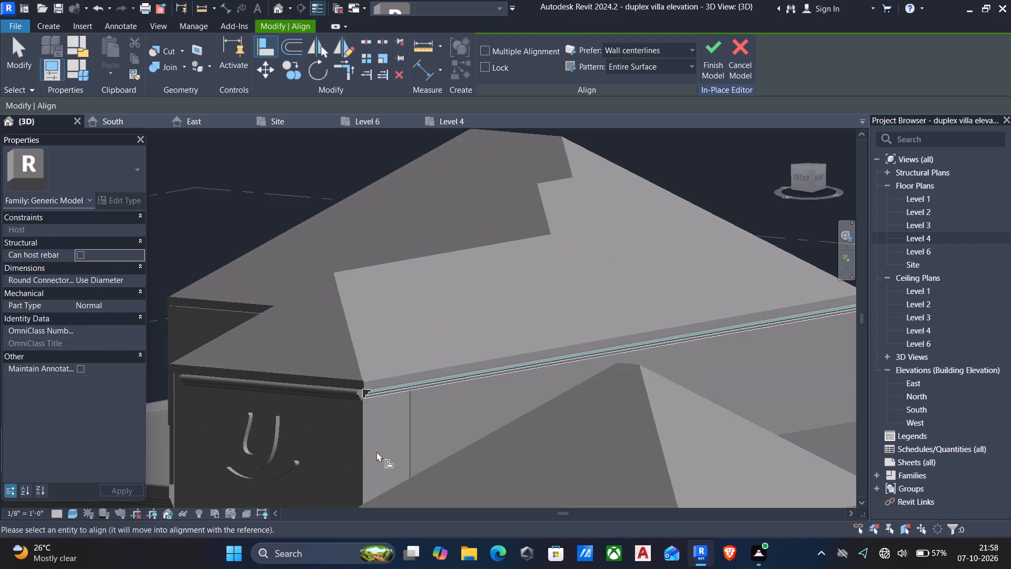
scroll(395, 394, "up", 5)
key("Escape")
scroll(321, 364, "up", 2)
left_click(354, 369)
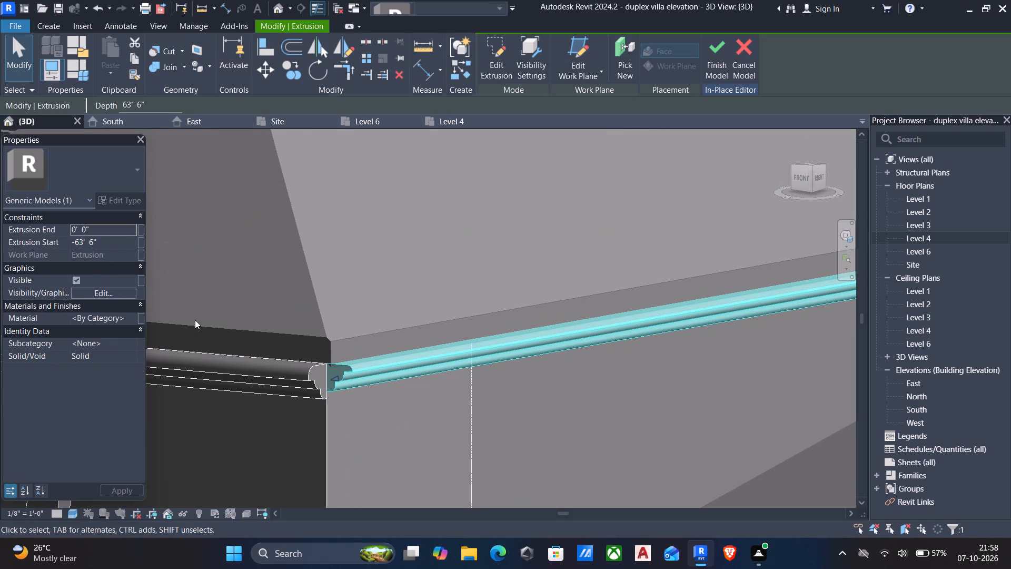
left_click(130, 318)
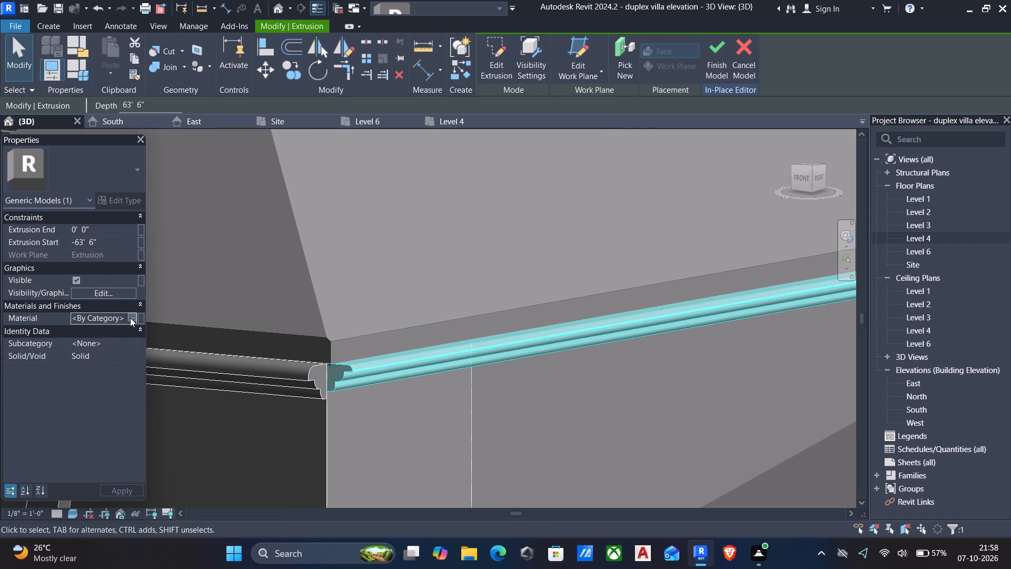
scroll(110, 238, "down", 2)
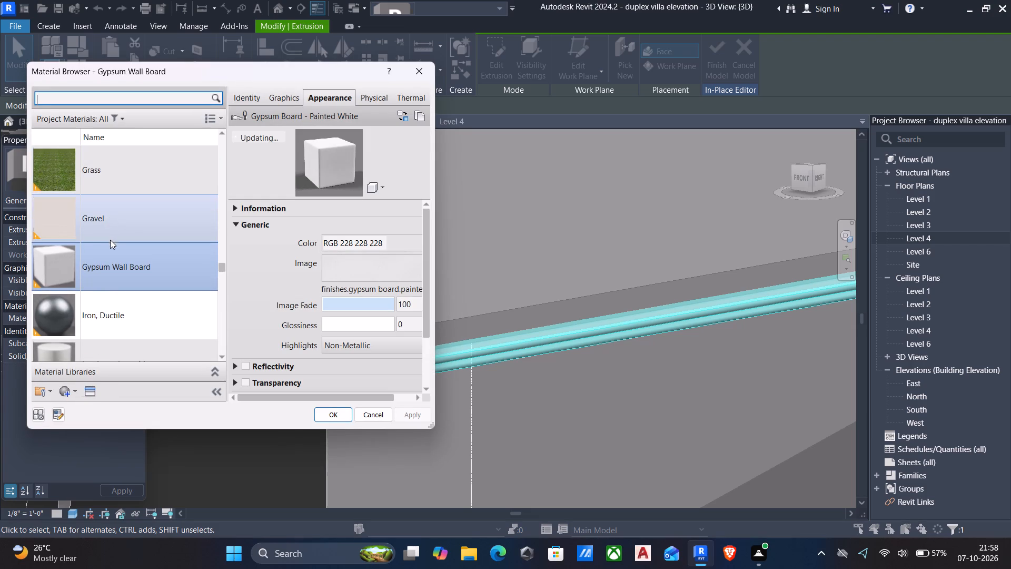
scroll(110, 240, "down", 5)
scroll(110, 247, "up", 1)
scroll(110, 247, "down", 7)
scroll(110, 251, "up", 7)
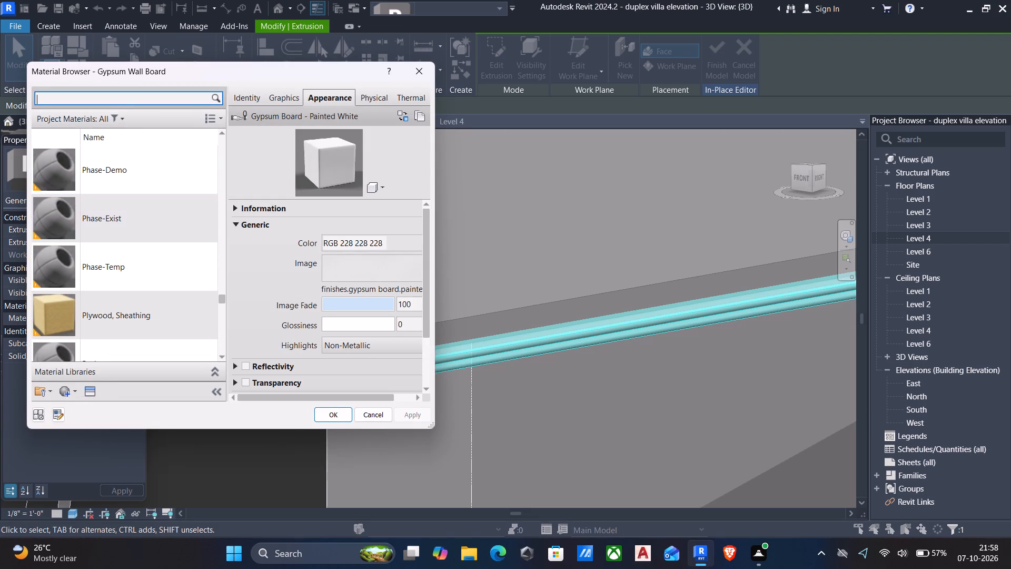
left_click(115, 101)
type("orange")
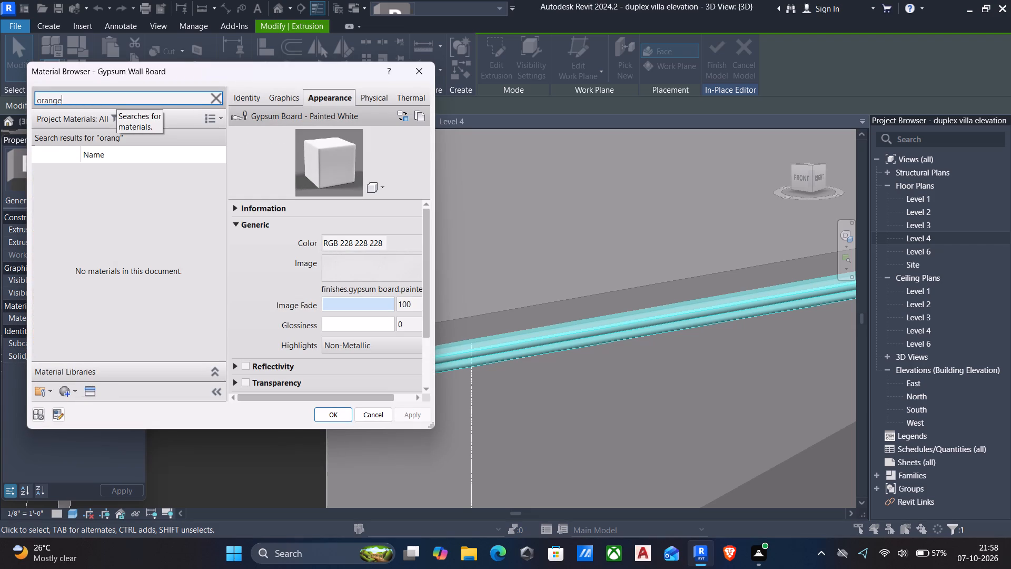
left_click(96, 242)
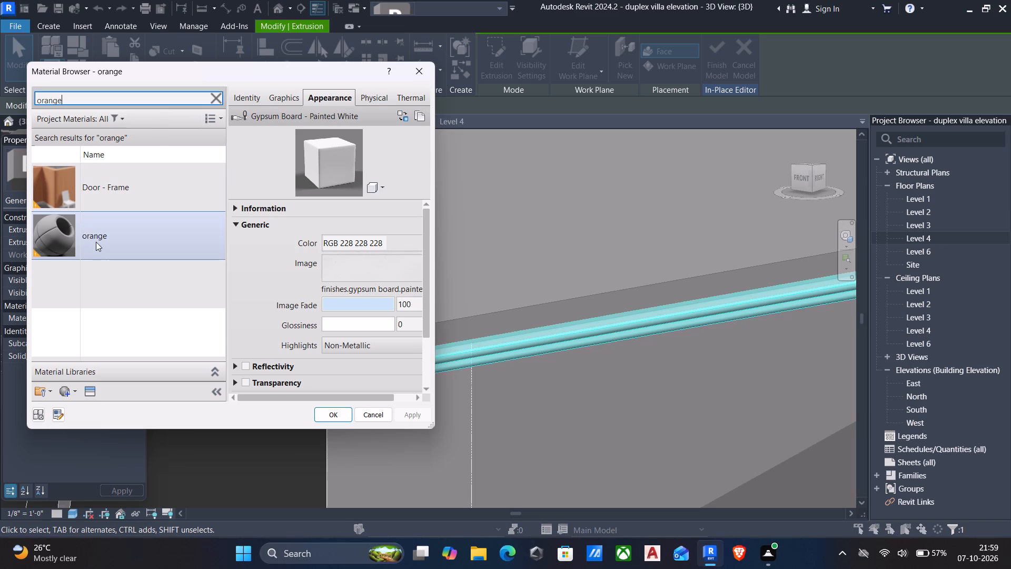
left_click(322, 422)
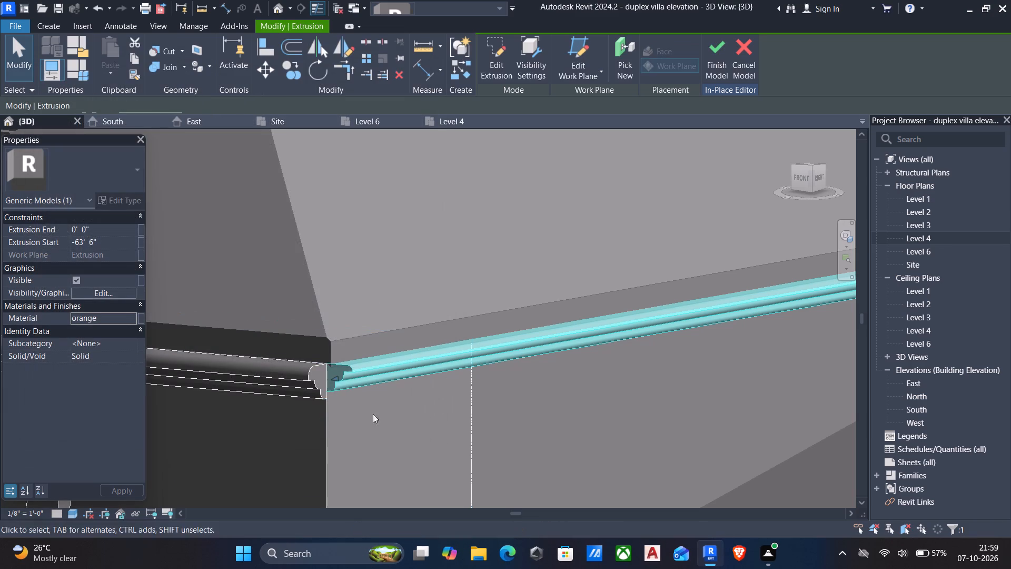
key("Escape")
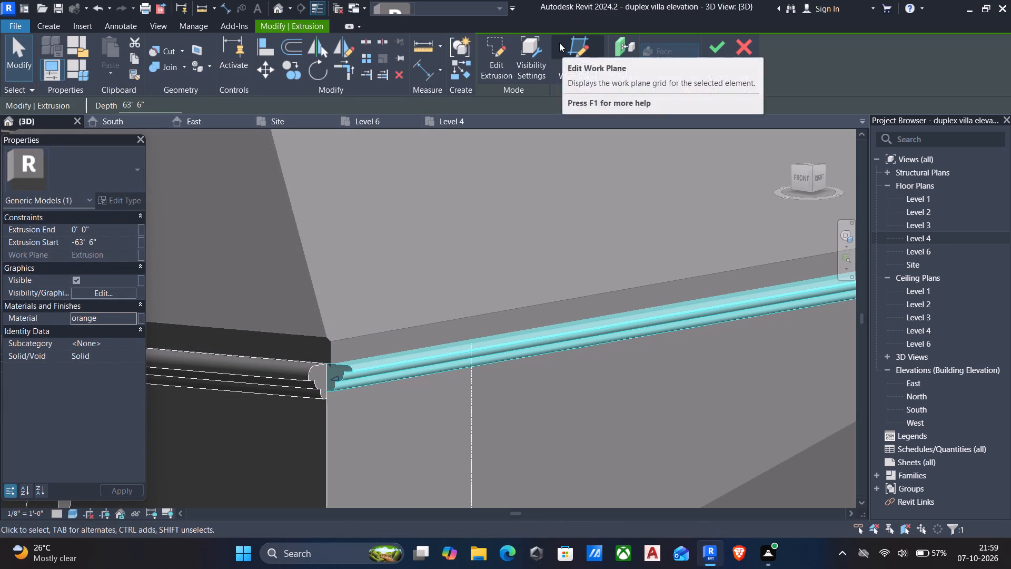
Finish the in-place model and dismiss the save reminder without saving the project.
scroll(582, 208, "down", 1)
left_click(500, 48)
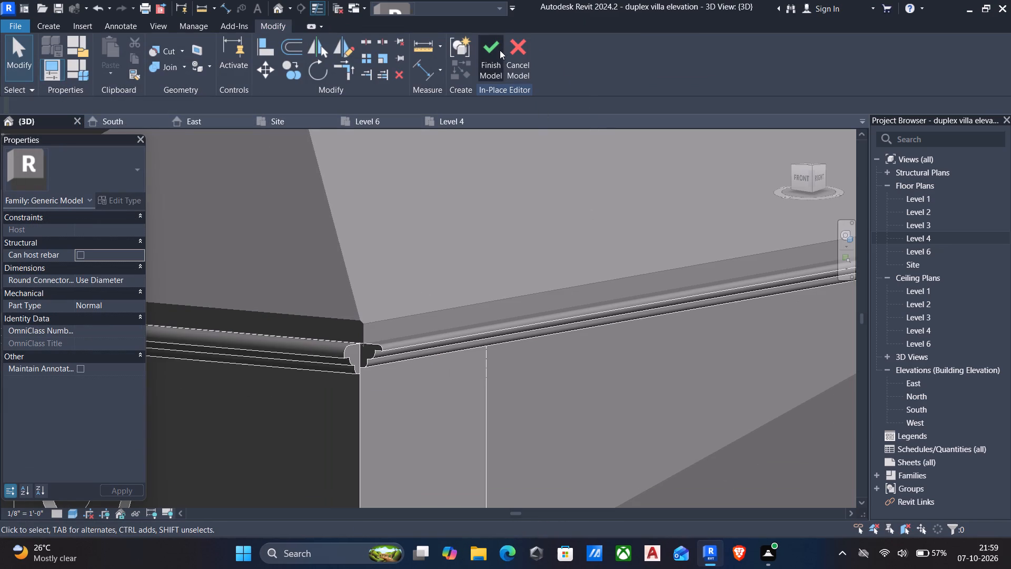
scroll(478, 202, "down", 8)
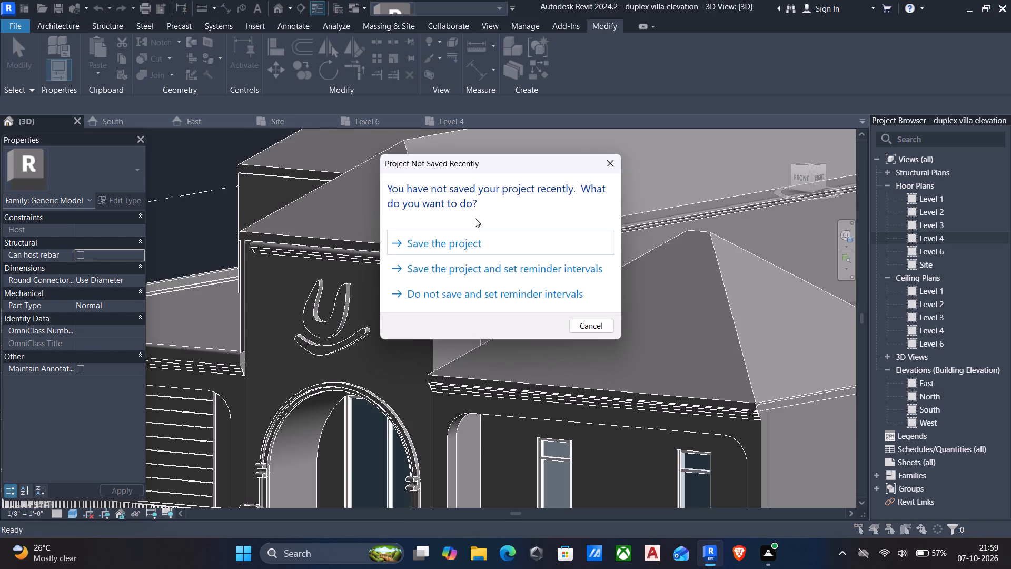
scroll(475, 218, "down", 1)
left_click(593, 323)
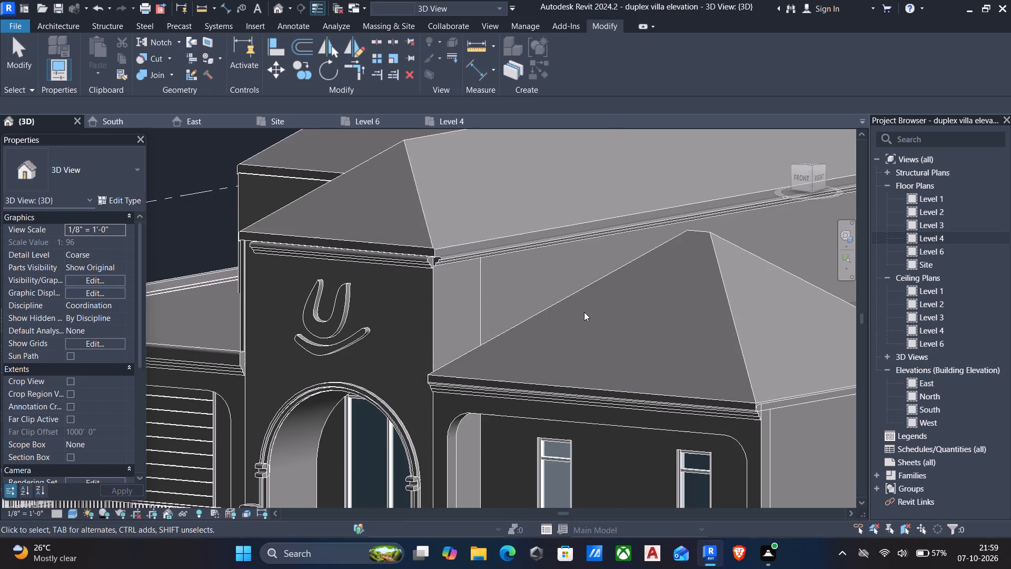
Inspect the villa from the front, rear and sides to review the mouldings below the roof eaves.
scroll(584, 312, "down", 6)
middle_click_drag(581, 316, 705, 292)
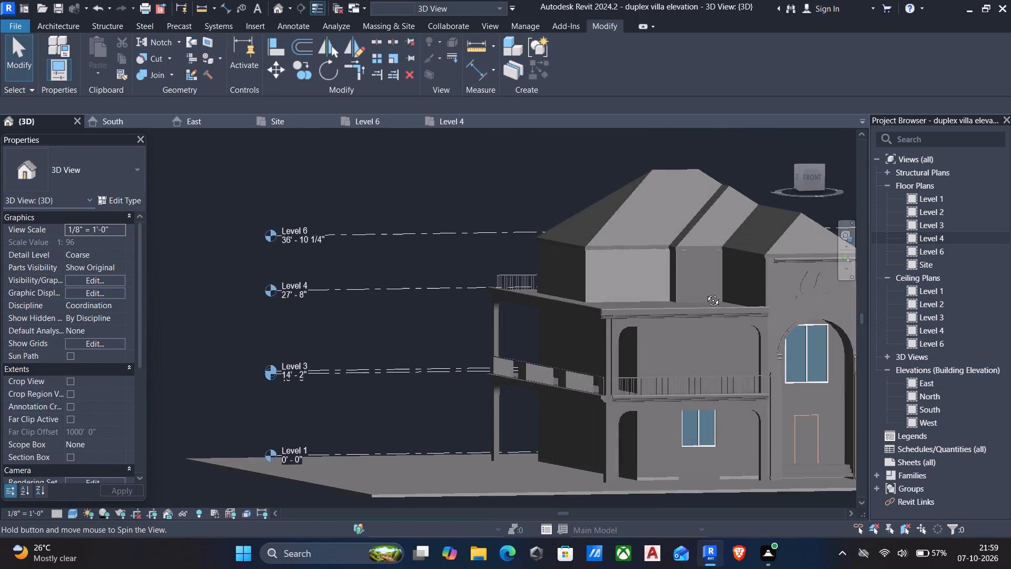
middle_click_drag(705, 292, 299, 357)
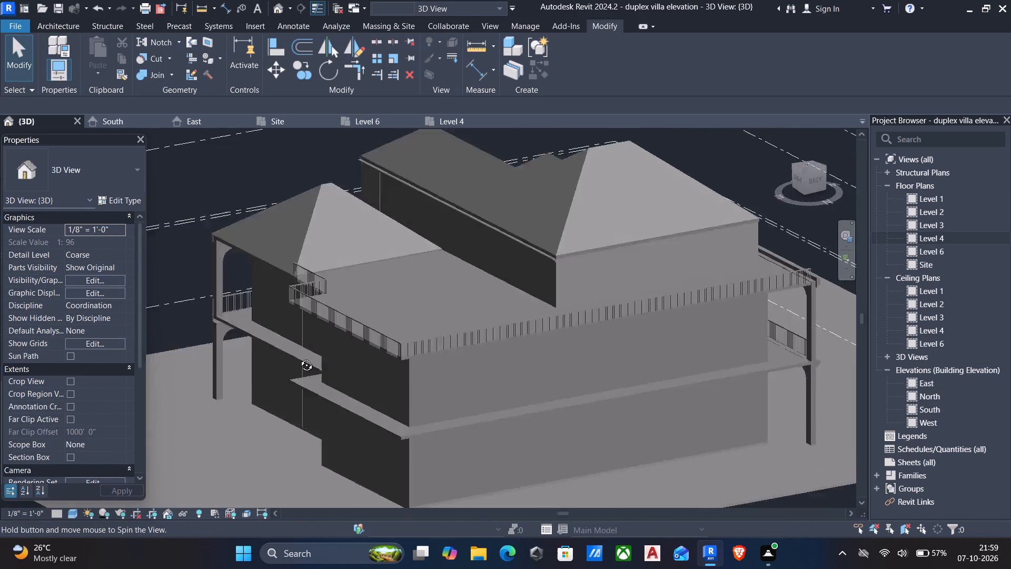
middle_click_drag(299, 357, 357, 300)
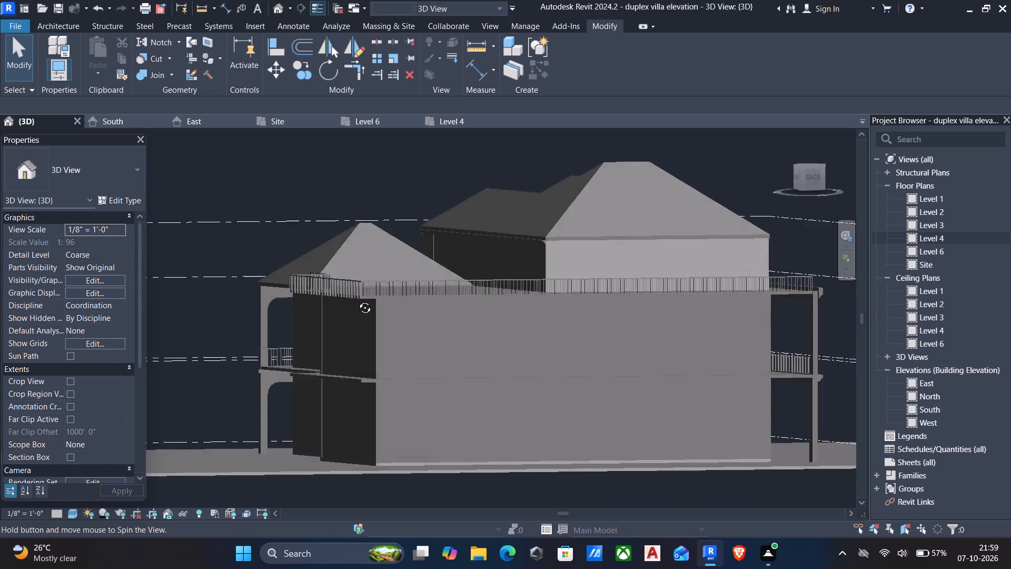
middle_click_drag(357, 300, 625, 305)
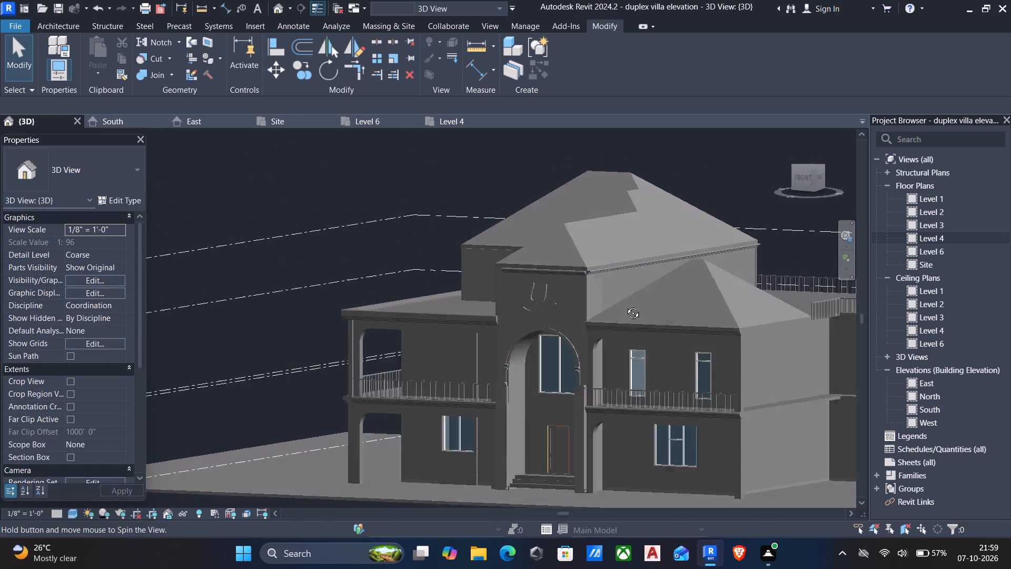
middle_click_drag(625, 305, 630, 306)
middle_click_drag(594, 328, 483, 266)
middle_click_drag(483, 270, 483, 271)
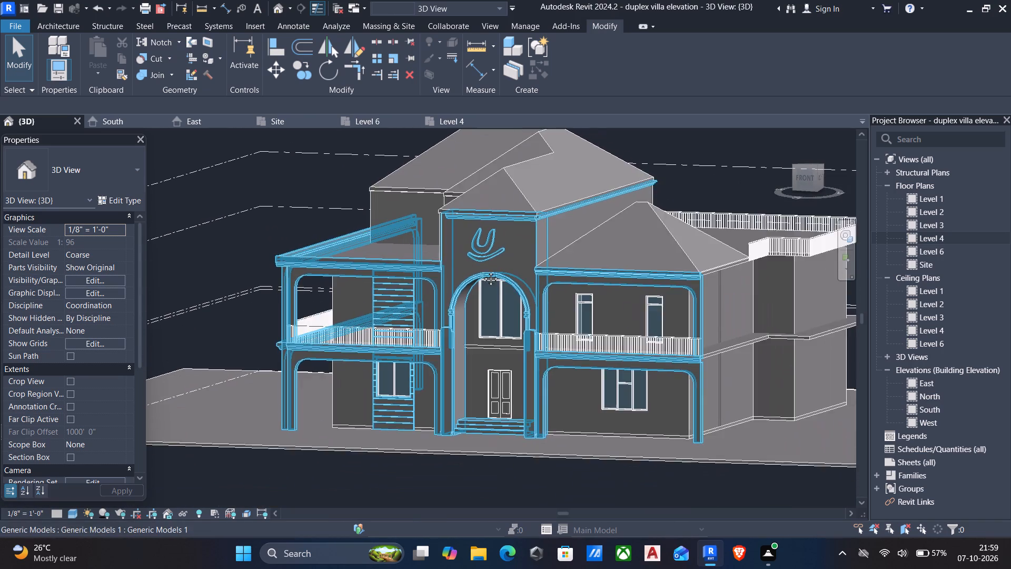
middle_click_drag(483, 271, 495, 255)
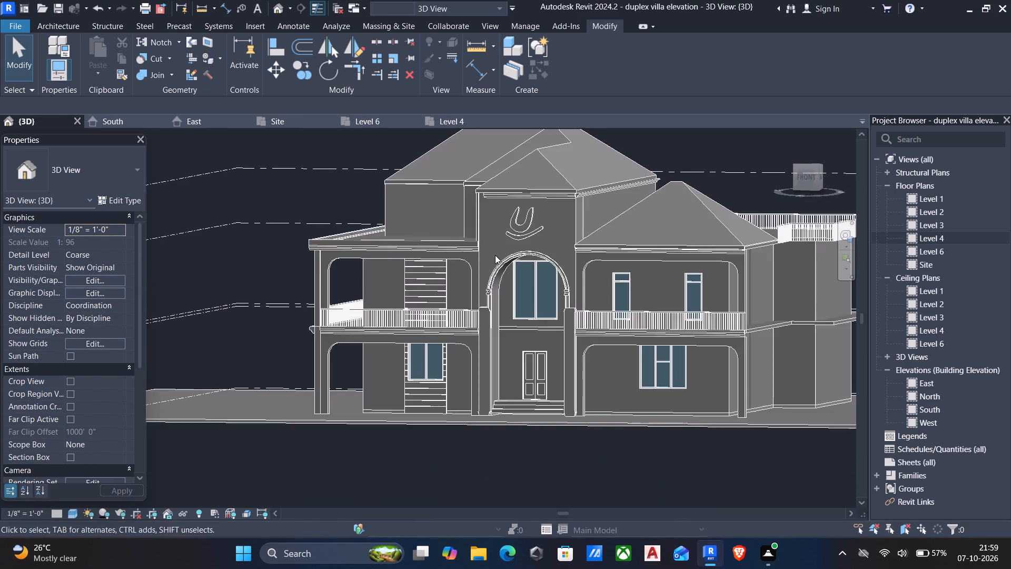
Examine the entrance tower and the front elevation from slightly different angles.
middle_click_drag(495, 255, 489, 277)
middle_click_drag(500, 287, 498, 295, "shift")
scroll(498, 295, "up", 4)
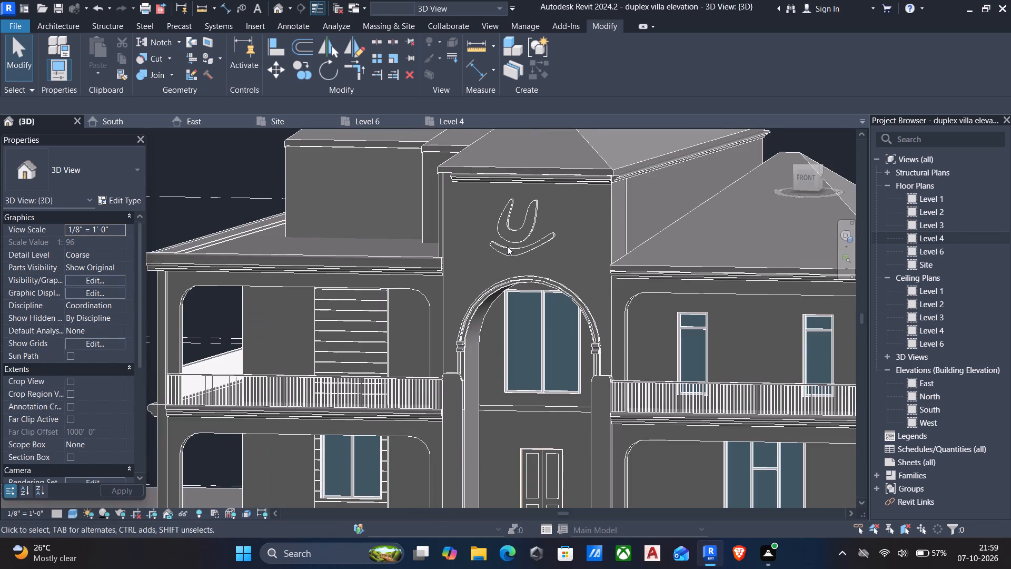
scroll(509, 324, "down", 2)
middle_click_drag(512, 337, 536, 332, "shift")
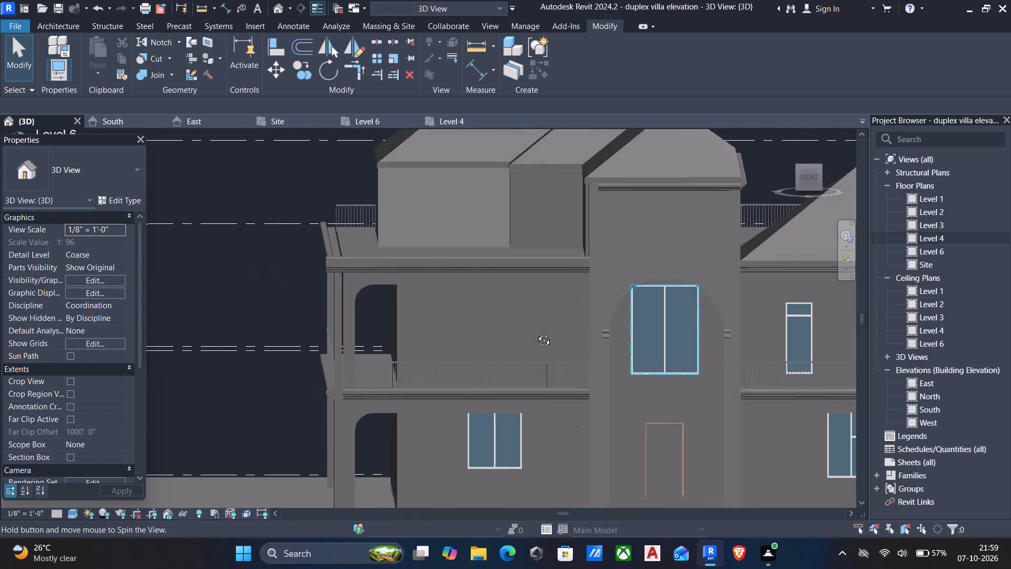
middle_click_drag(536, 332, 500, 328, "shift")
scroll(500, 328, "up", 1)
scroll(500, 327, "down", 3)
middle_click_drag(499, 329, 499, 299)
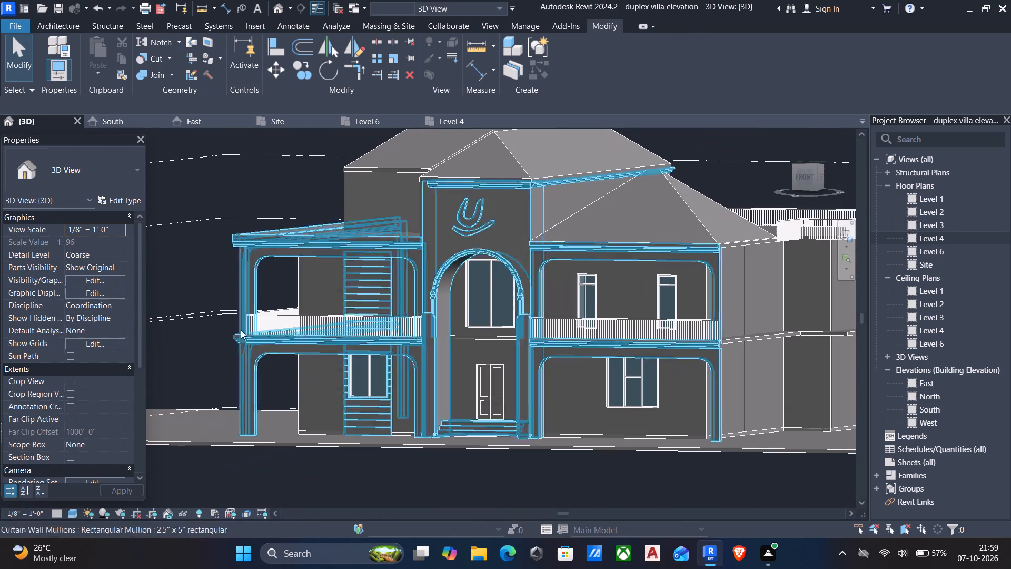
left_click(73, 509)
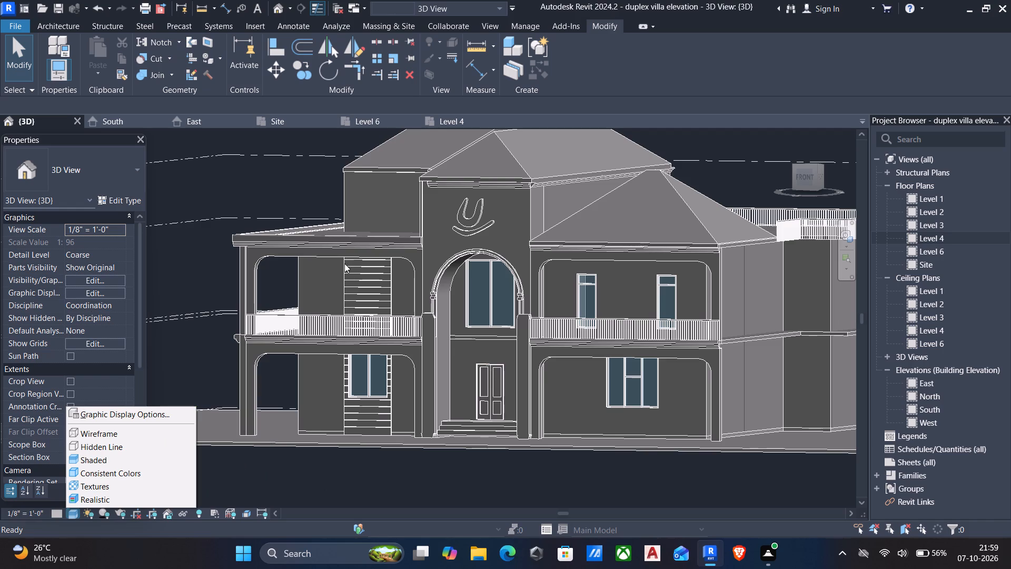
key("Escape")
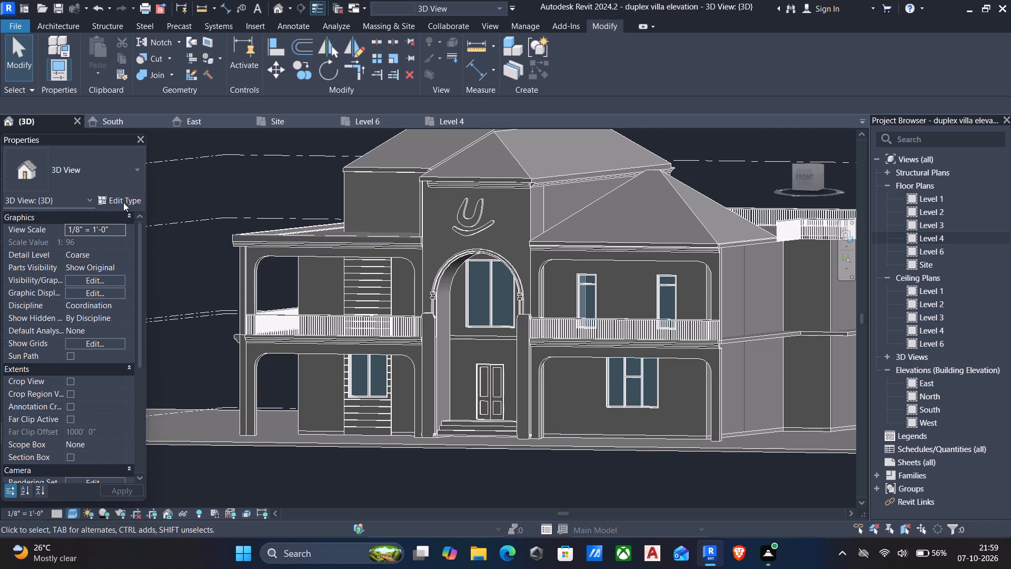
Start a Basic Wall of type 4", open its structure layer's material for editing, and show the appearance library's Stone assets.
type("wa")
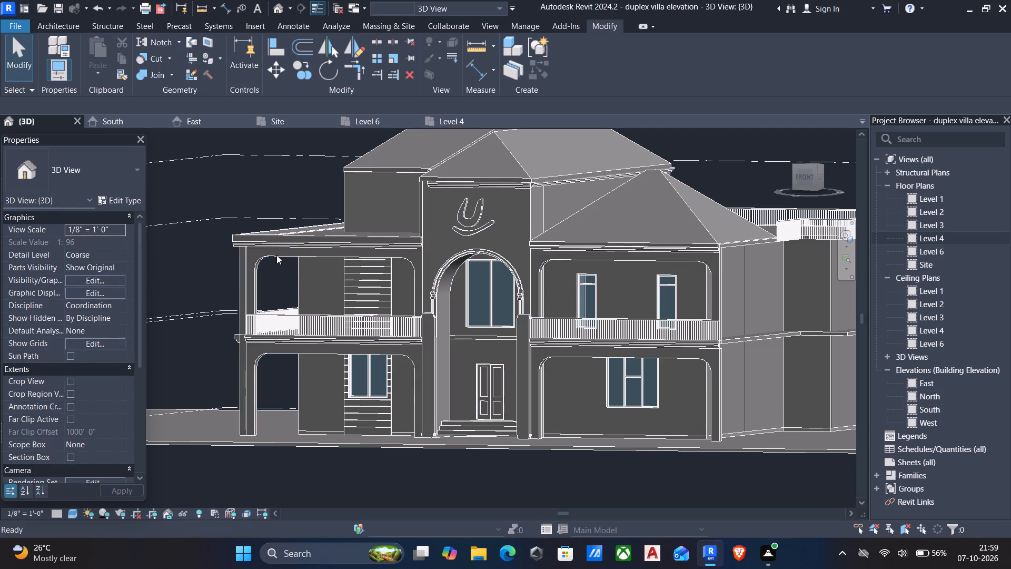
left_click(93, 170)
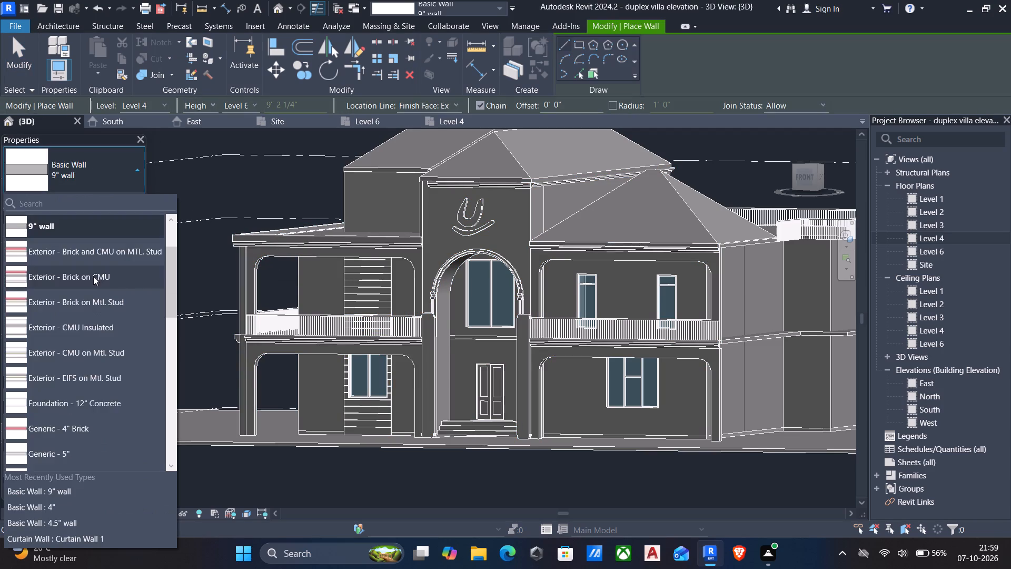
scroll(93, 277, "up", 5)
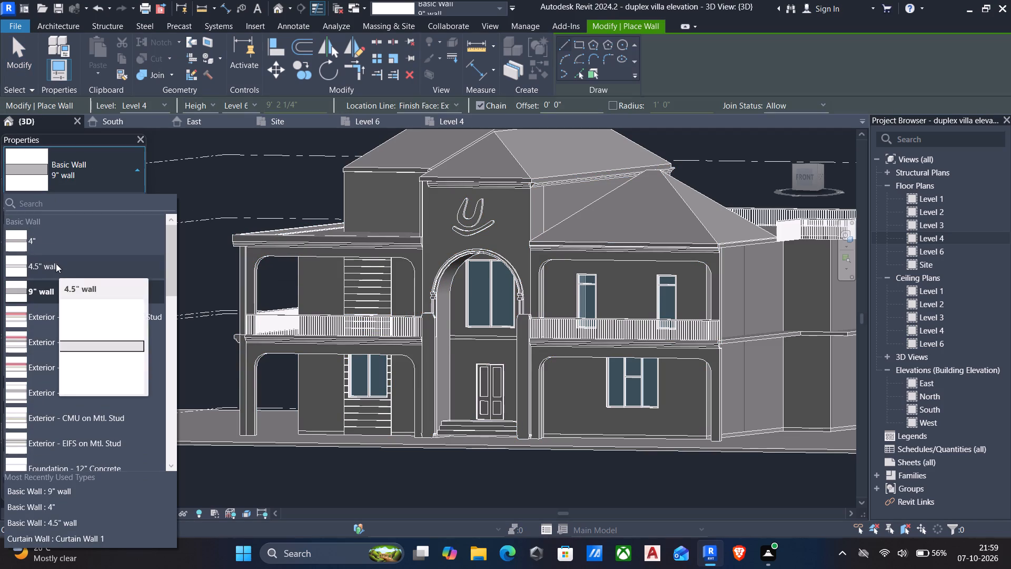
left_click(43, 245)
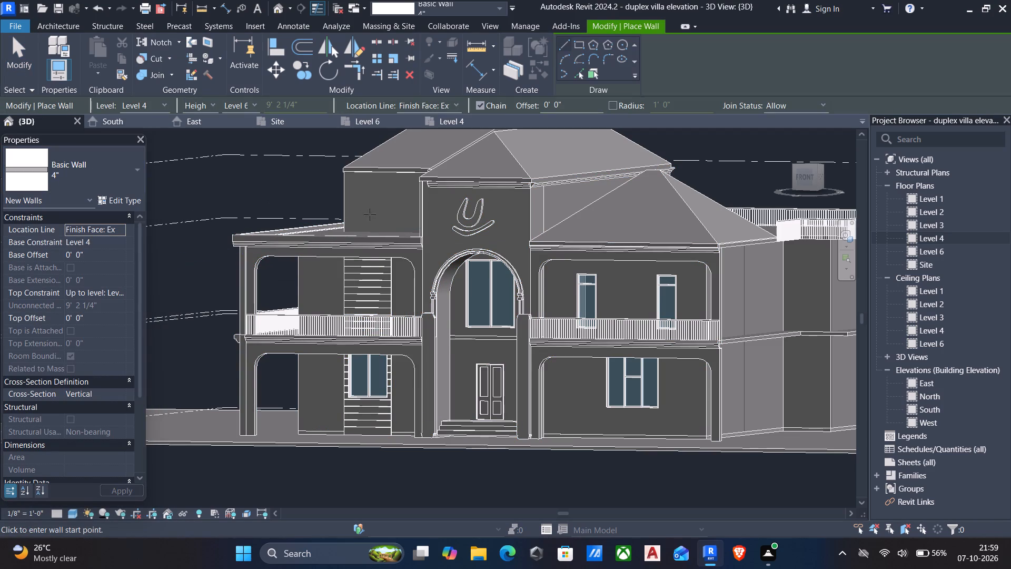
left_click(127, 199)
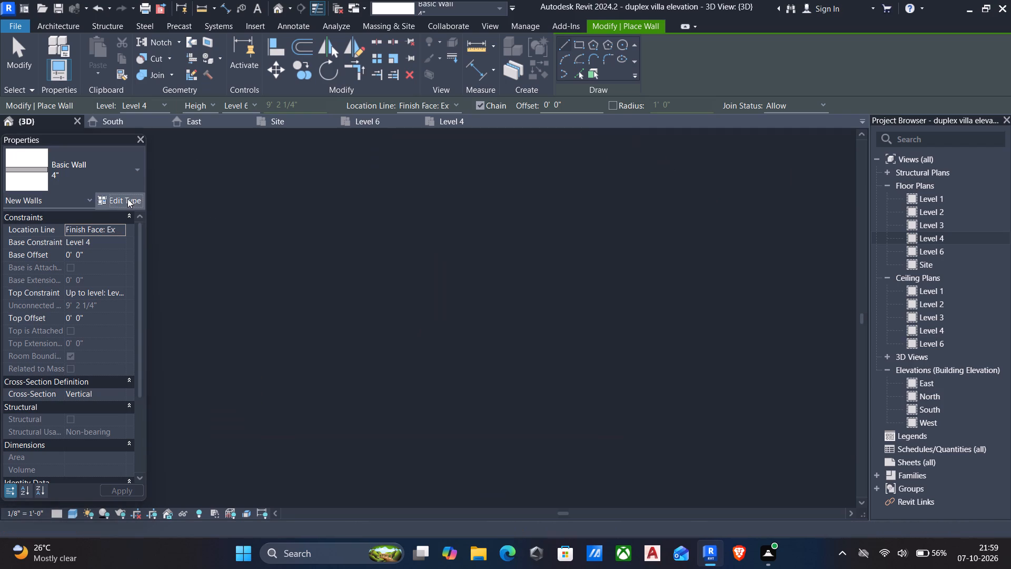
left_click(729, 191)
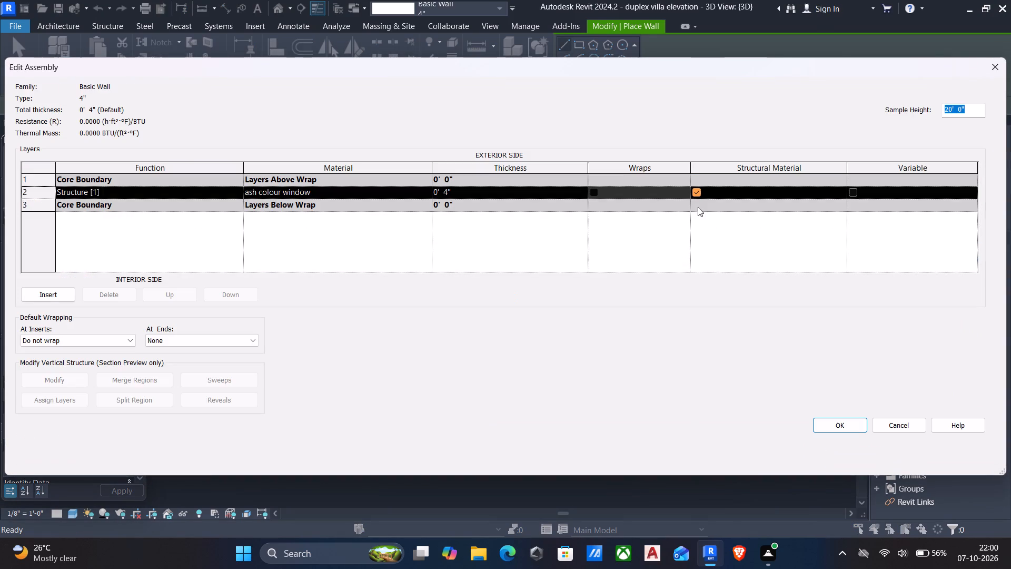
left_click(425, 191)
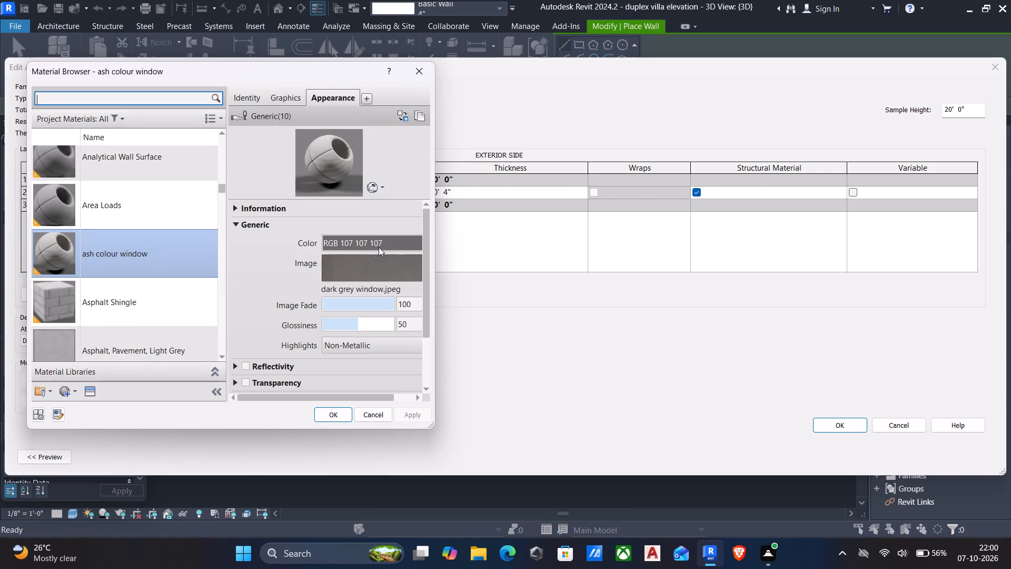
left_click(89, 390)
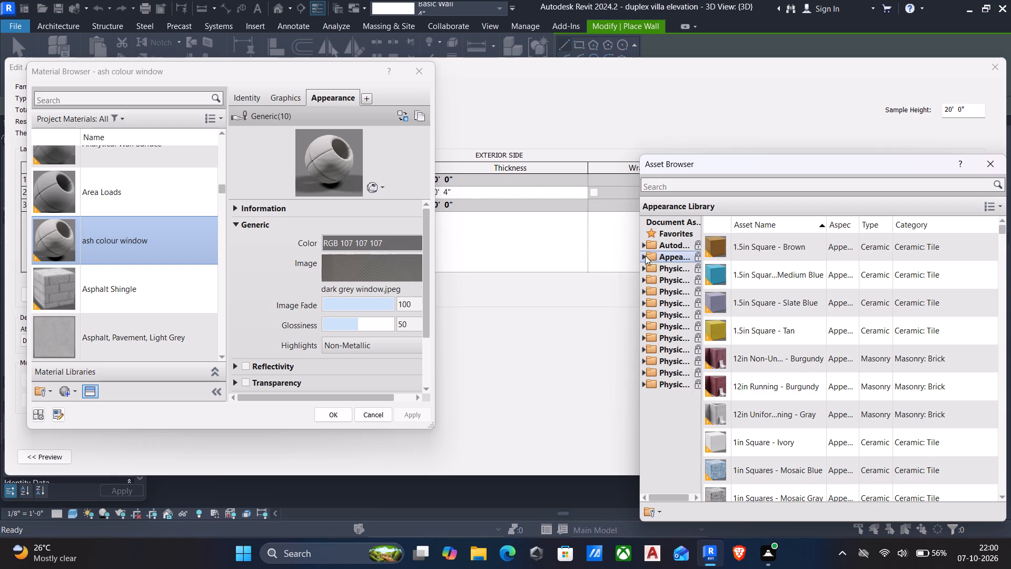
left_click(644, 256)
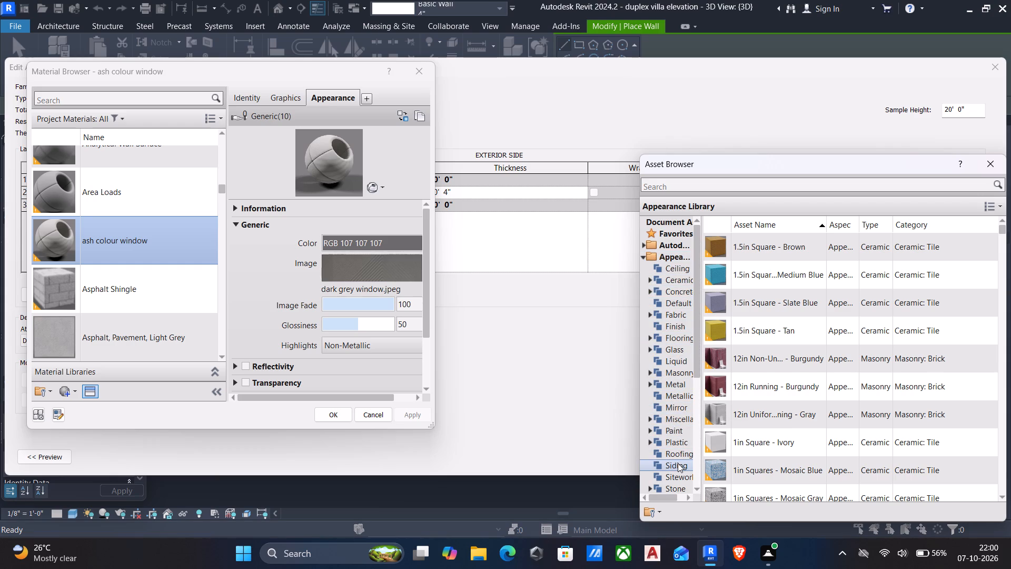
scroll(678, 463, "down", 1)
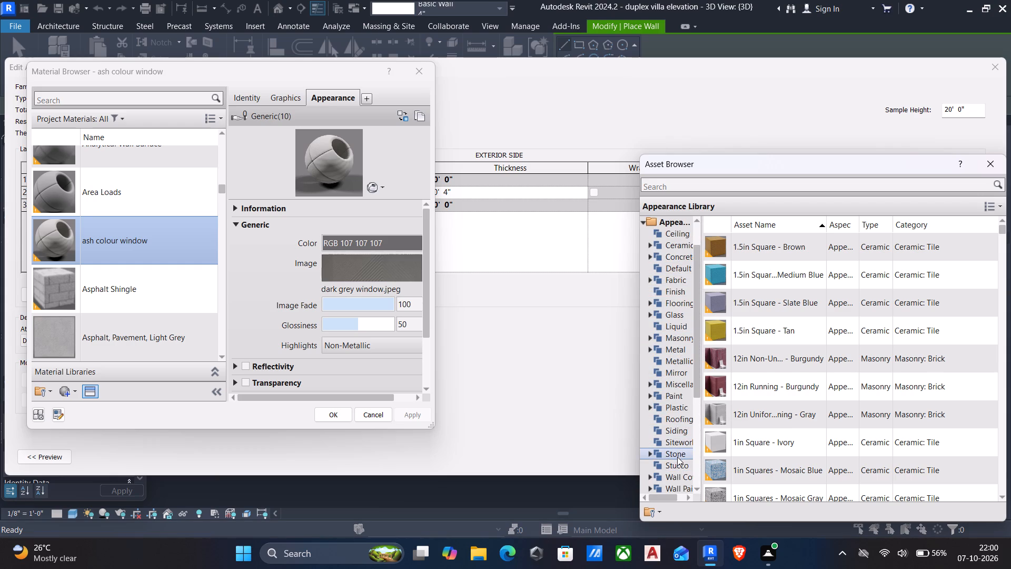
double_click(677, 457)
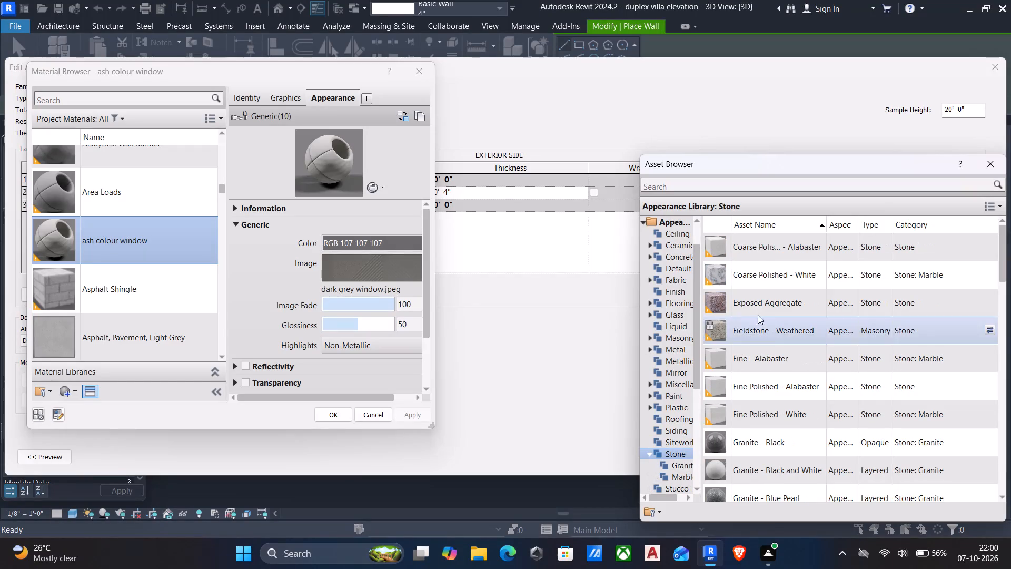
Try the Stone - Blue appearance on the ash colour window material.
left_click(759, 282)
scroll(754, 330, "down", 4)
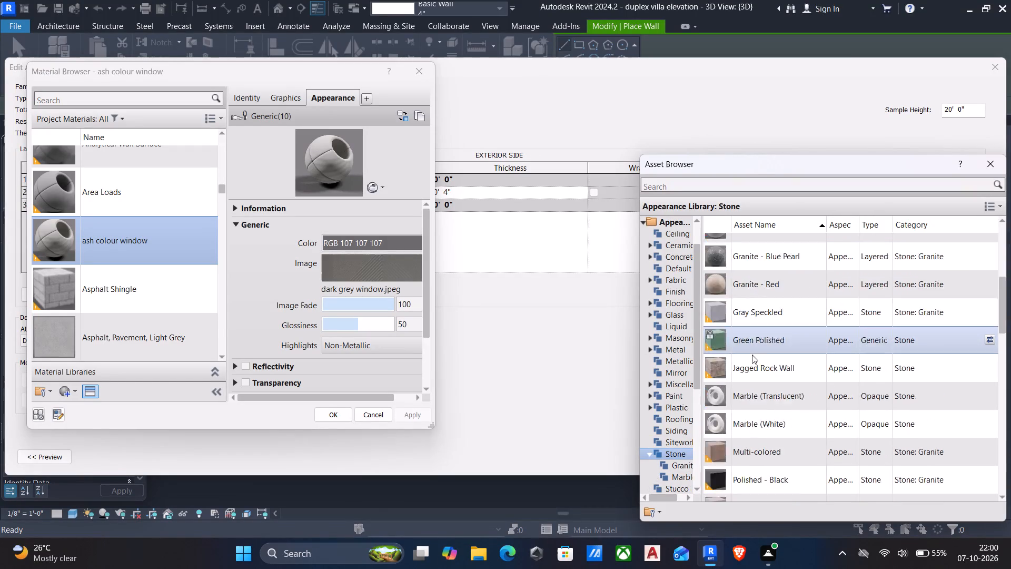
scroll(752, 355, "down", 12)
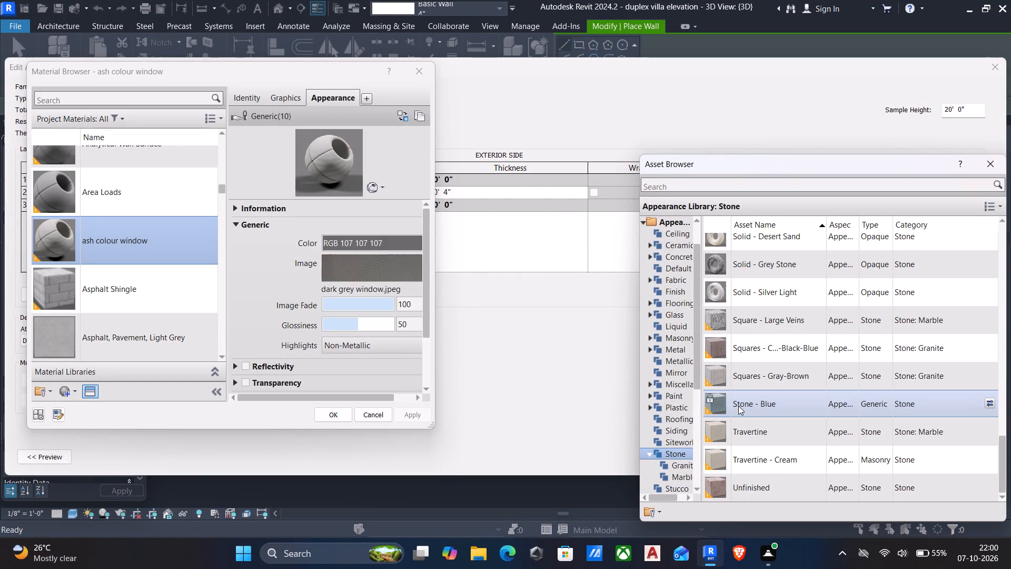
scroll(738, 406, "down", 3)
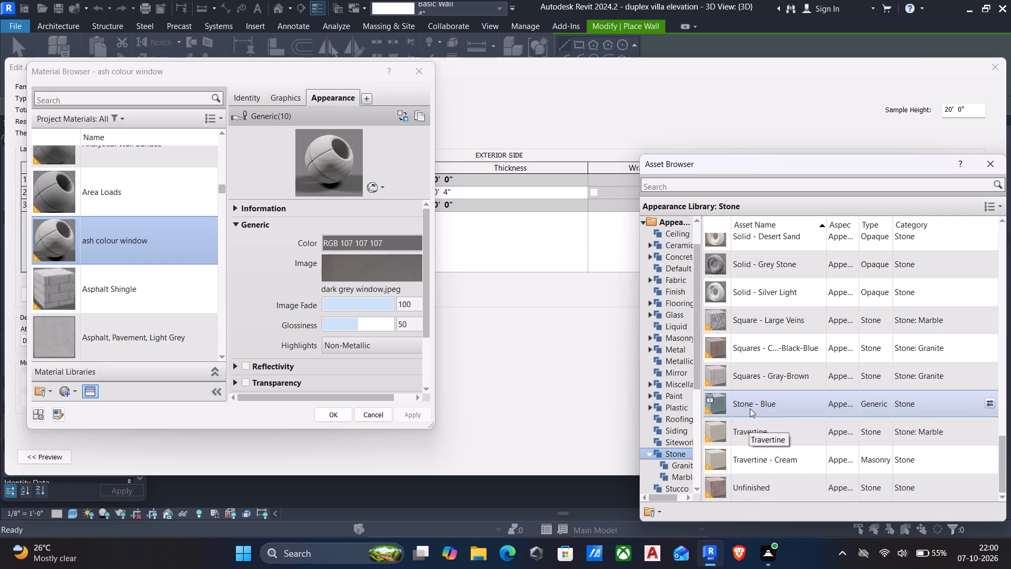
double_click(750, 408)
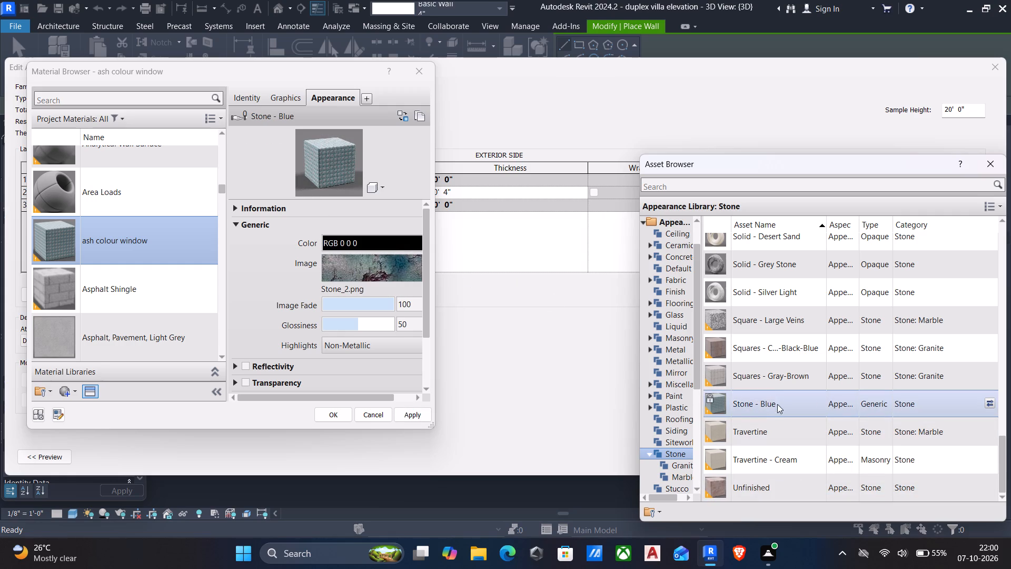
Give the ash colour window material the Squares - Gray-Brown stone appearance and apply it to the 4" wall type.
double_click(763, 380)
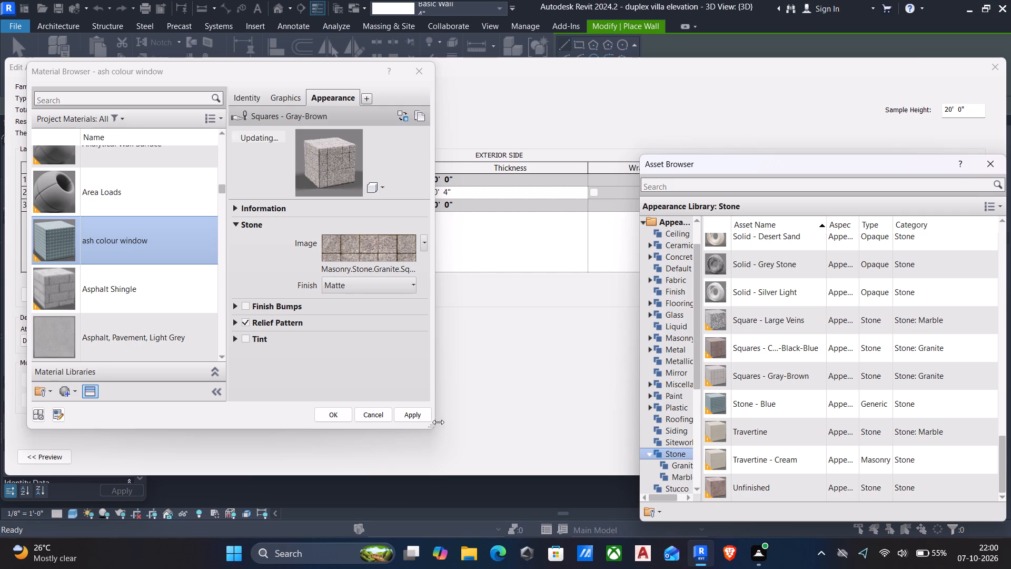
left_click(414, 414)
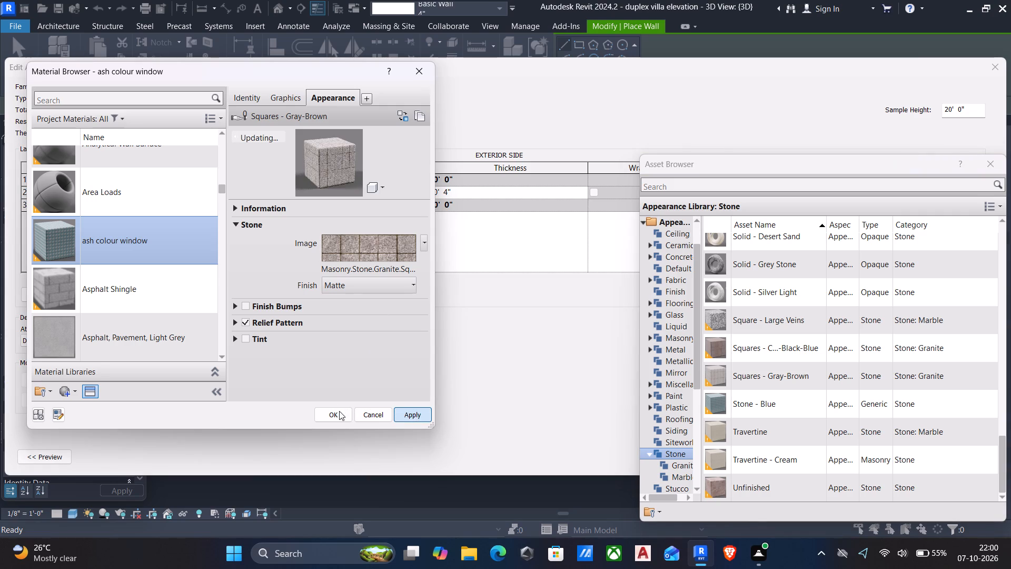
left_click(336, 413)
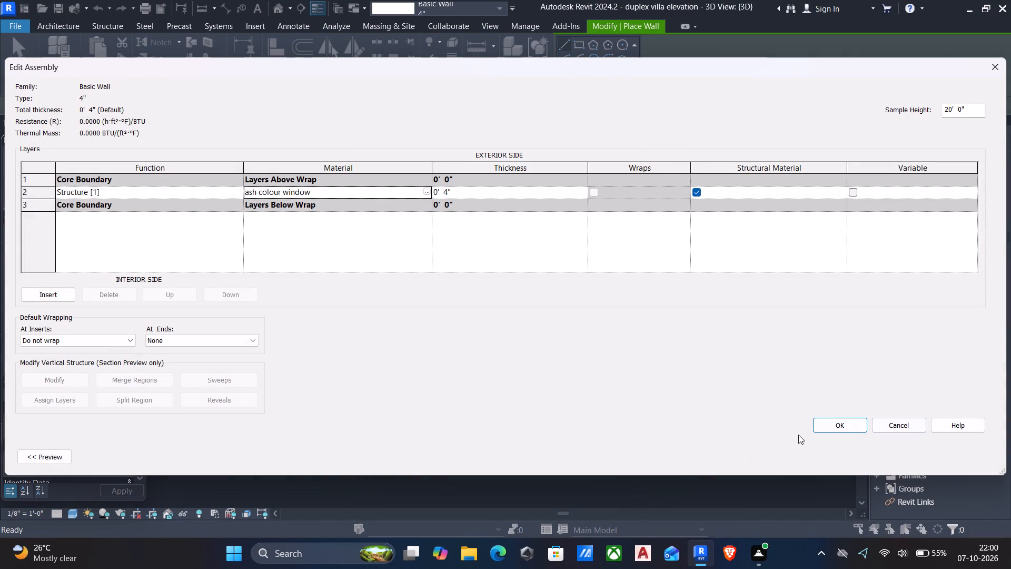
left_click(835, 421)
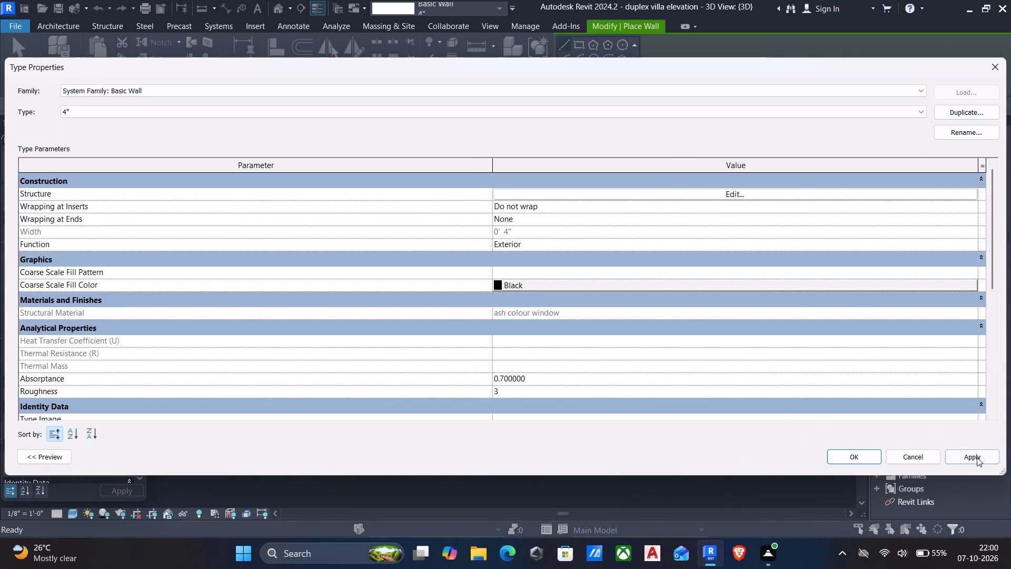
left_click(977, 458)
left_click(867, 456)
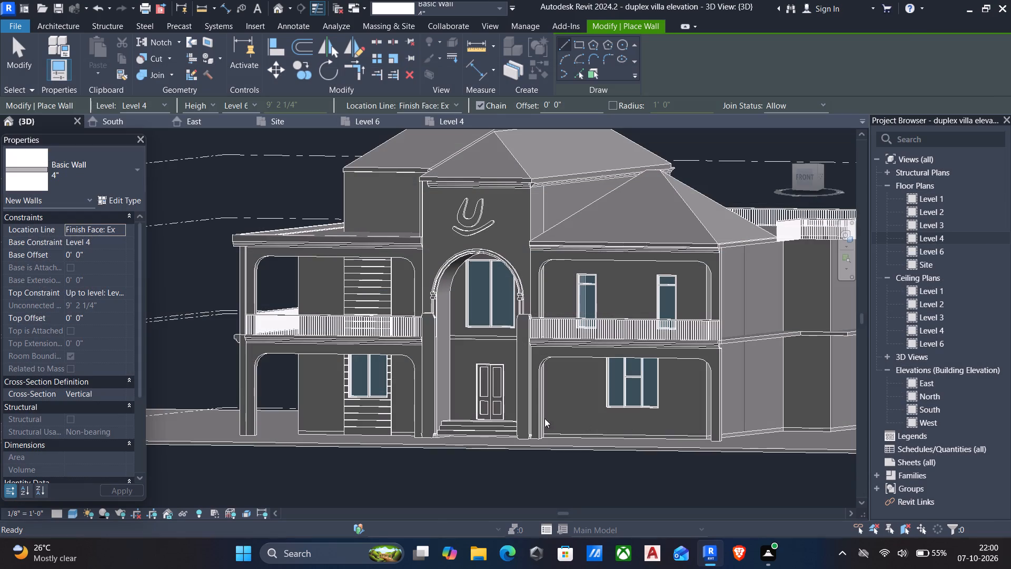
Set the 3D view's visual style to Realistic.
left_click(67, 514)
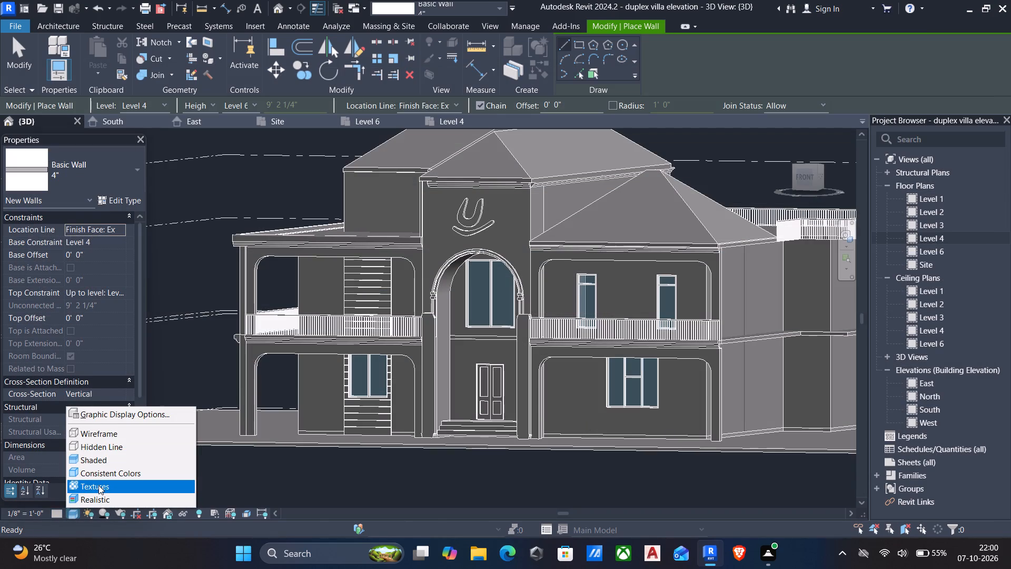
left_click(96, 503)
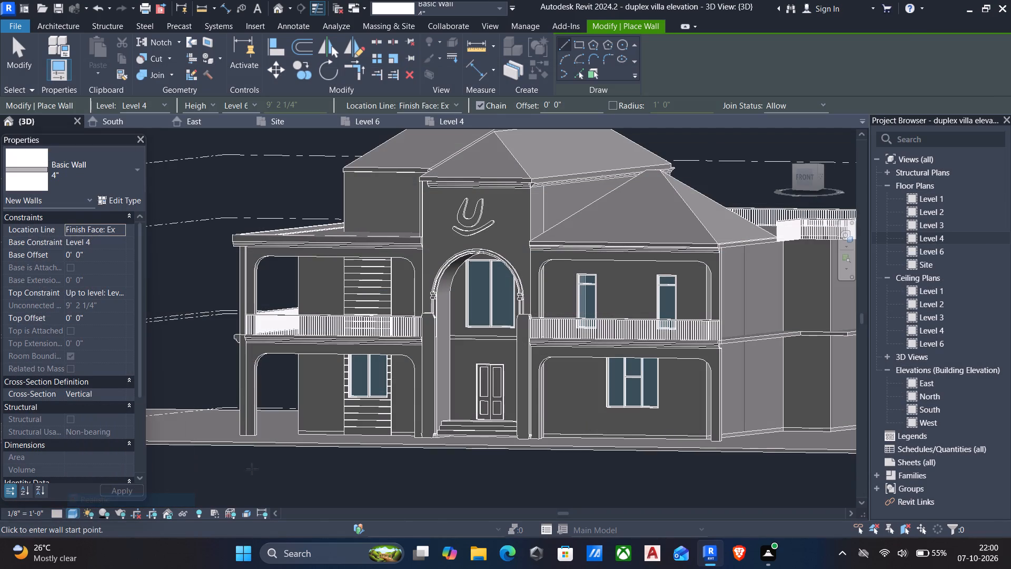
Examine the stone texture on the upper side walls beside the entrance tower, close up and from the villa's side.
scroll(313, 405, "down", 4)
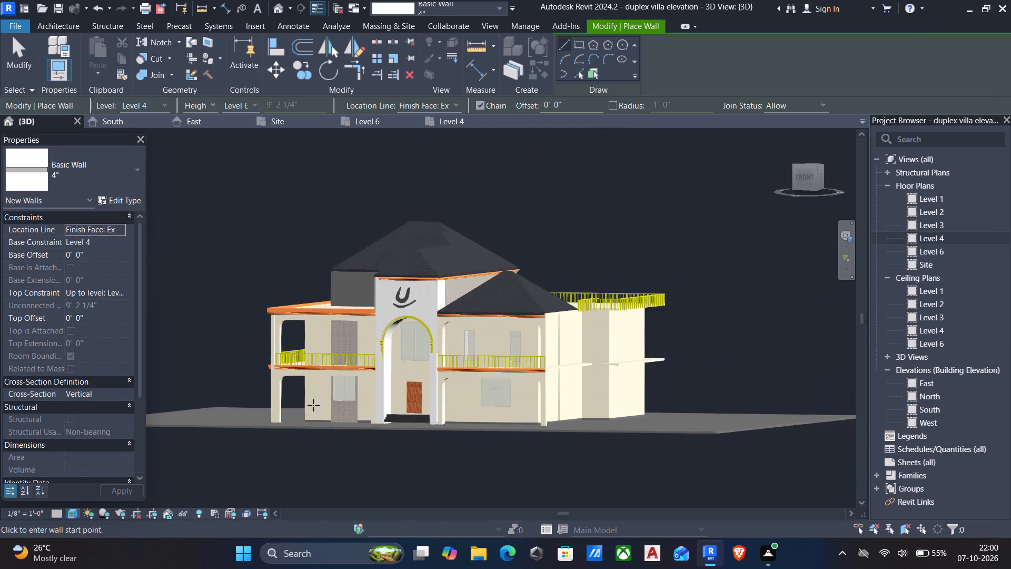
scroll(310, 407, "down", 1, "shift")
middle_click_drag(309, 407, 484, 425, "shift")
scroll(494, 416, "up", 5)
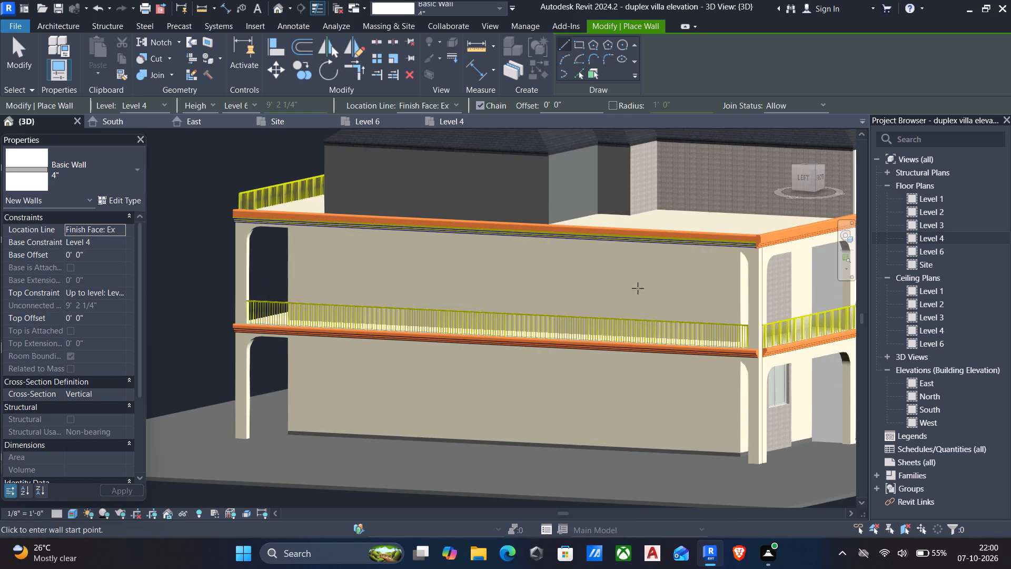
scroll(551, 418, "up", 1)
scroll(585, 374, "down", 4)
middle_click_drag(607, 352, 519, 396)
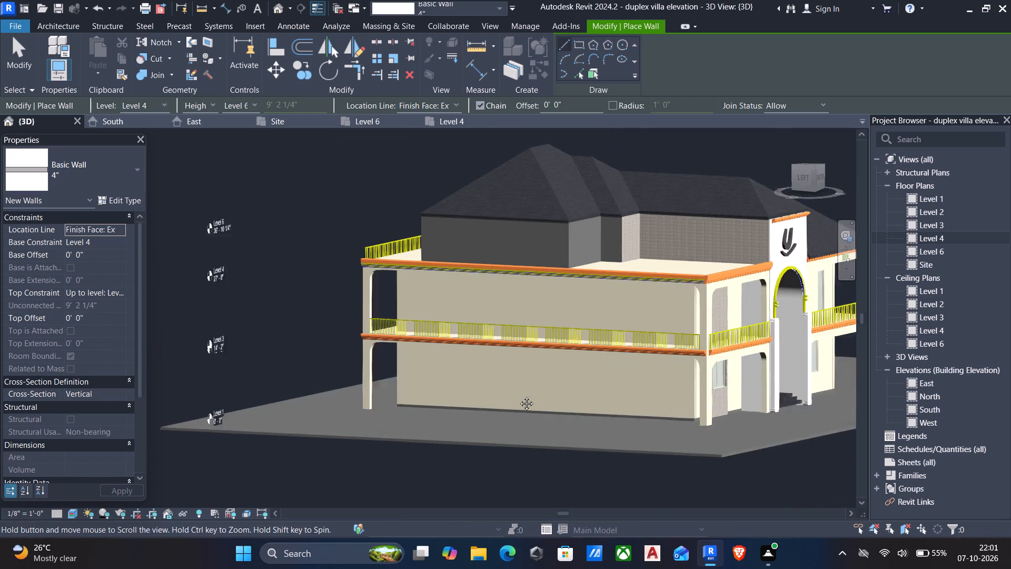
middle_click_drag(519, 396, 491, 412)
scroll(666, 286, "up", 10)
scroll(636, 335, "up", 6)
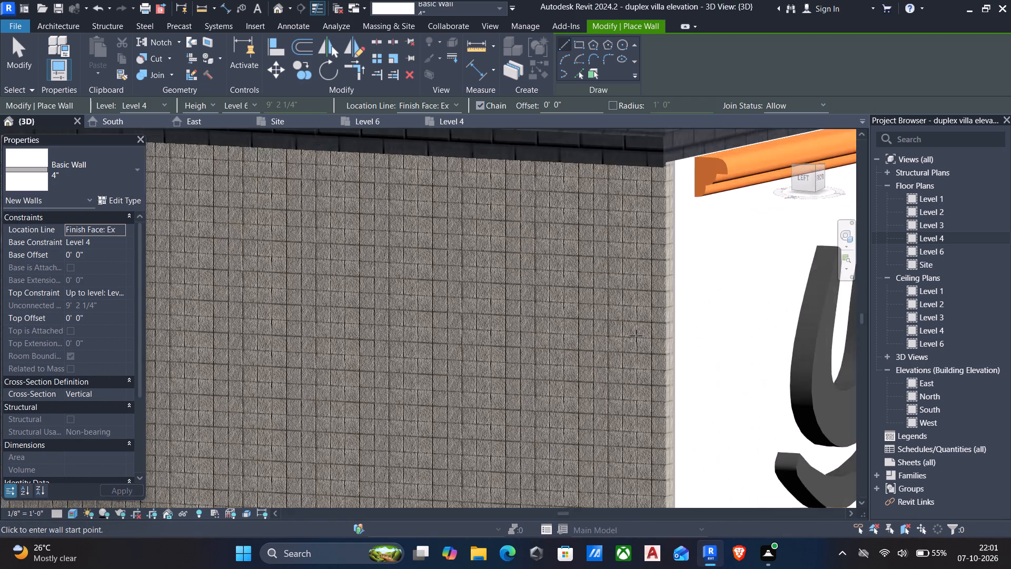
scroll(636, 336, "up", 14)
scroll(636, 336, "down", 4)
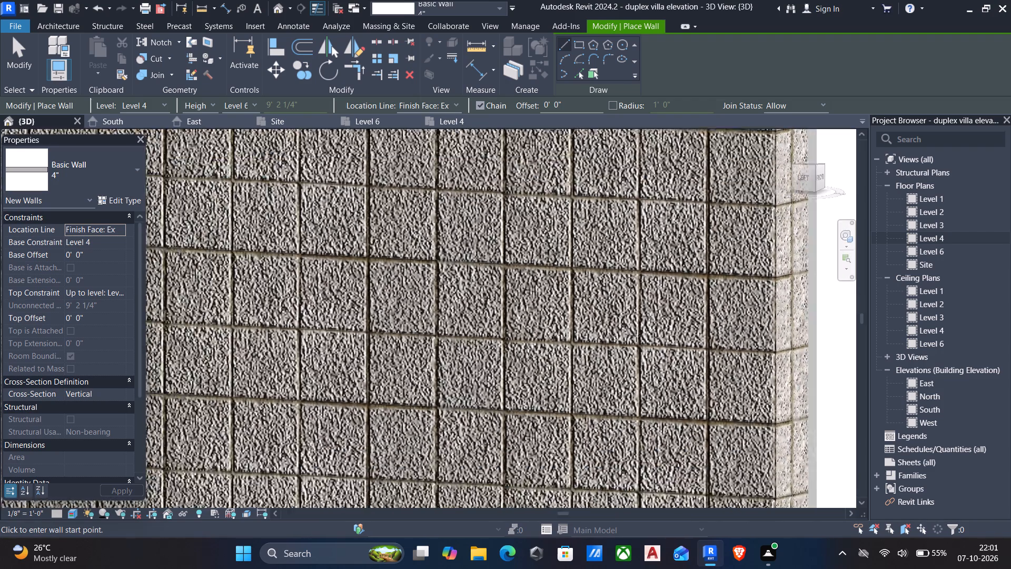
scroll(636, 336, "down", 3)
scroll(632, 380, "down", 14)
scroll(612, 568, "down", 5)
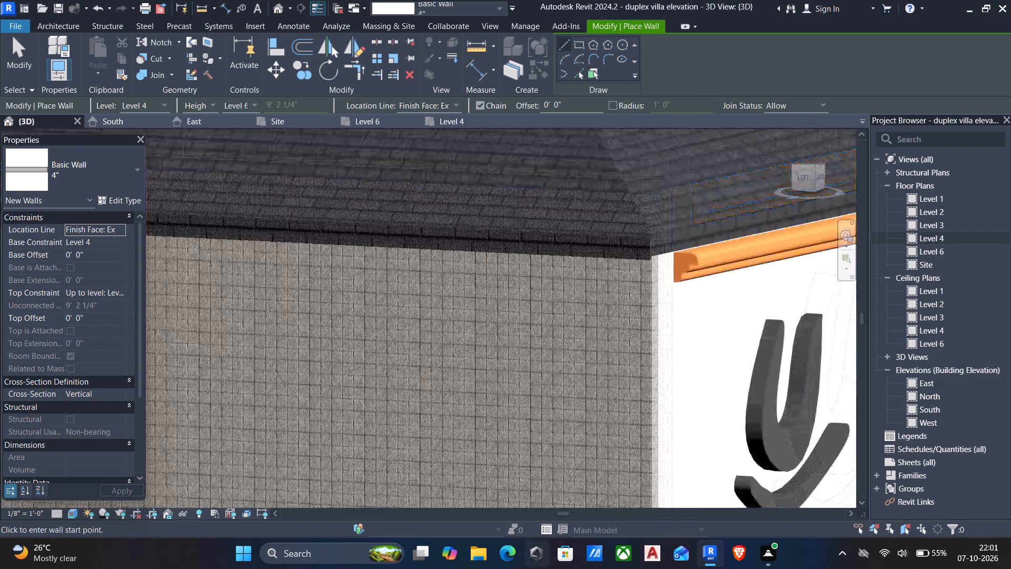
scroll(530, 266, "down", 9)
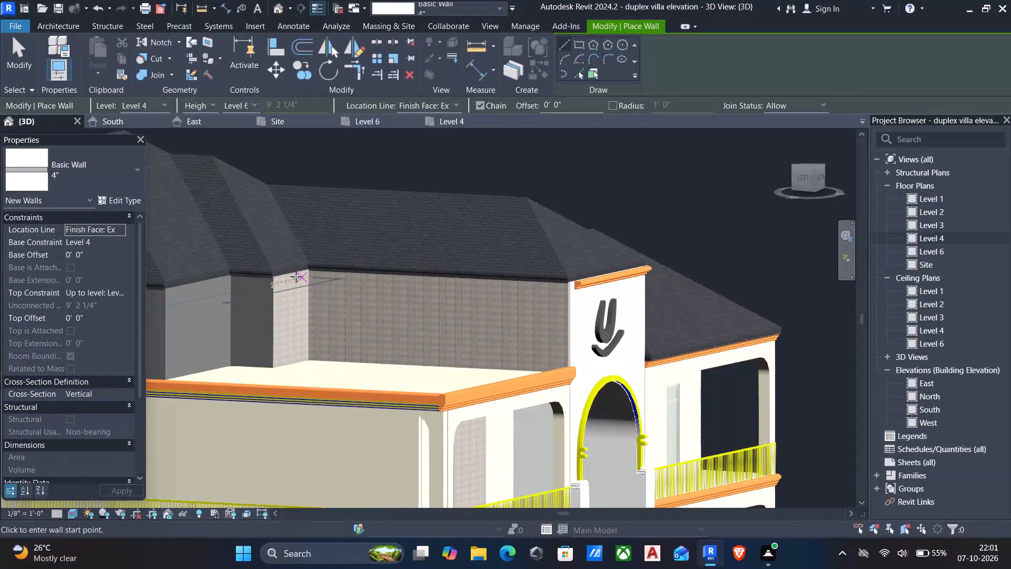
In the 4" wall type's ash colour window material, set the Squares - Gray-Brown stone image's sample width to 5'.
left_click(128, 198)
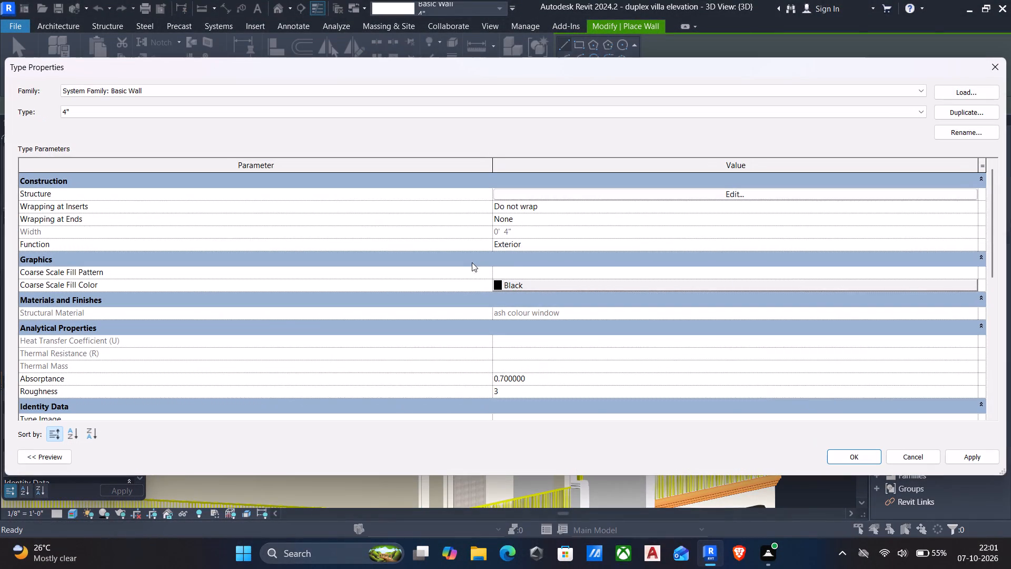
left_click(739, 196)
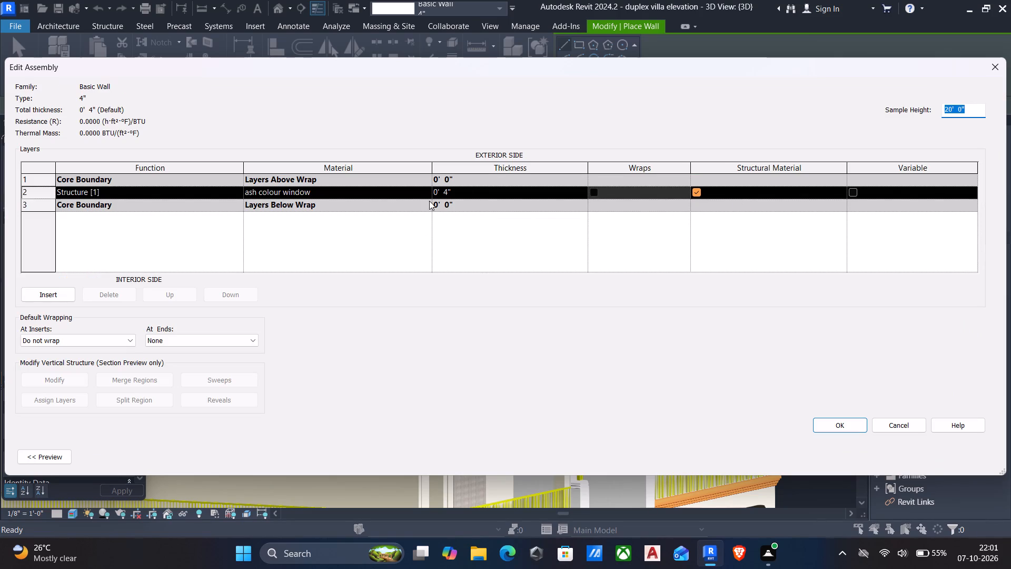
left_click(423, 193)
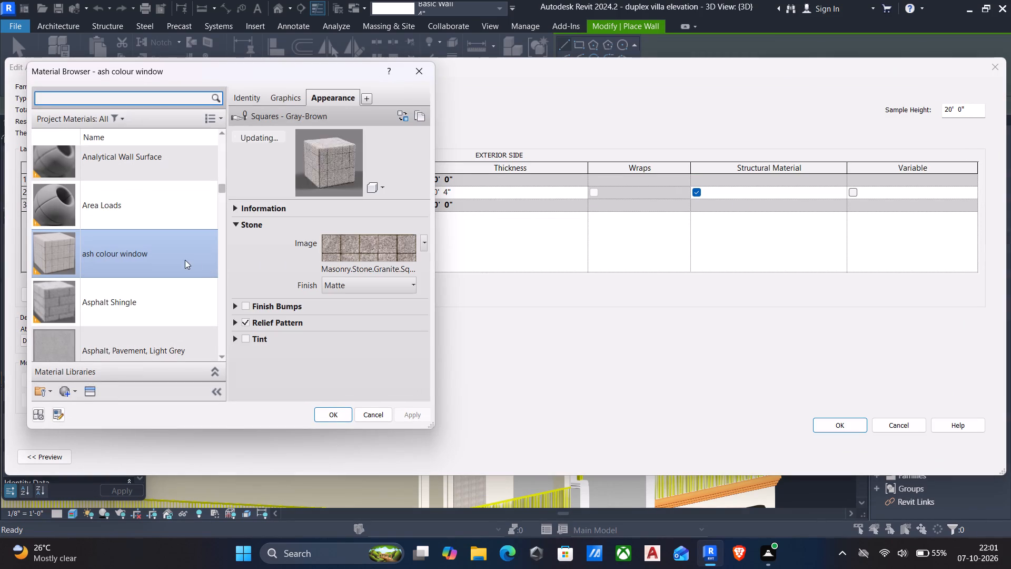
left_click(356, 247)
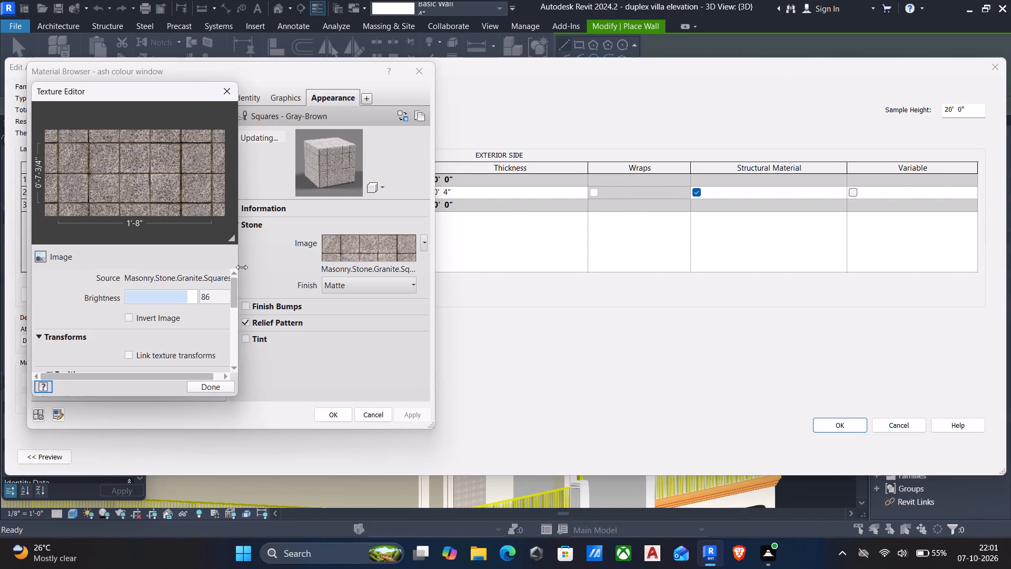
left_click_drag(236, 281, 232, 327)
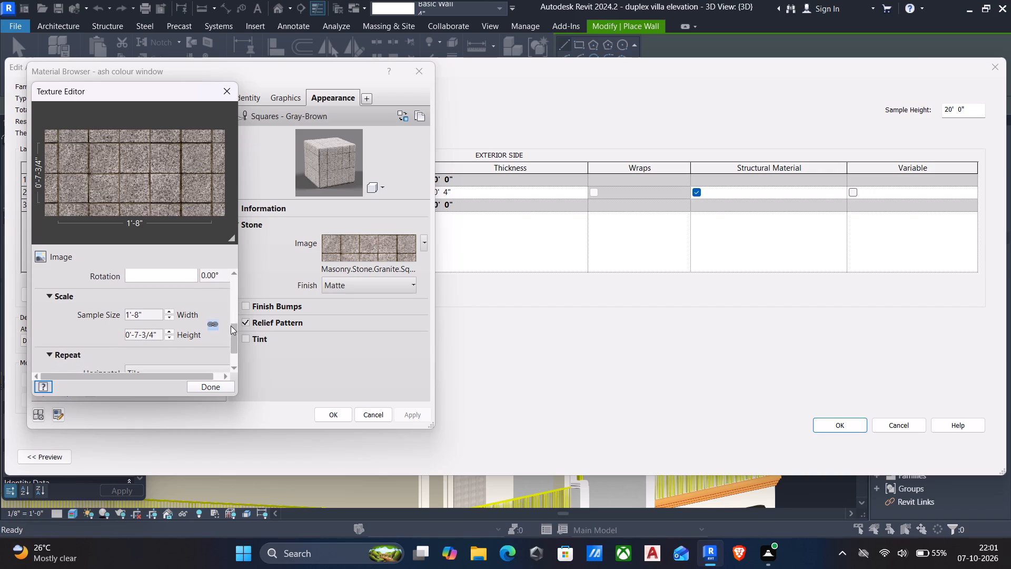
left_click_drag(234, 330, 234, 335)
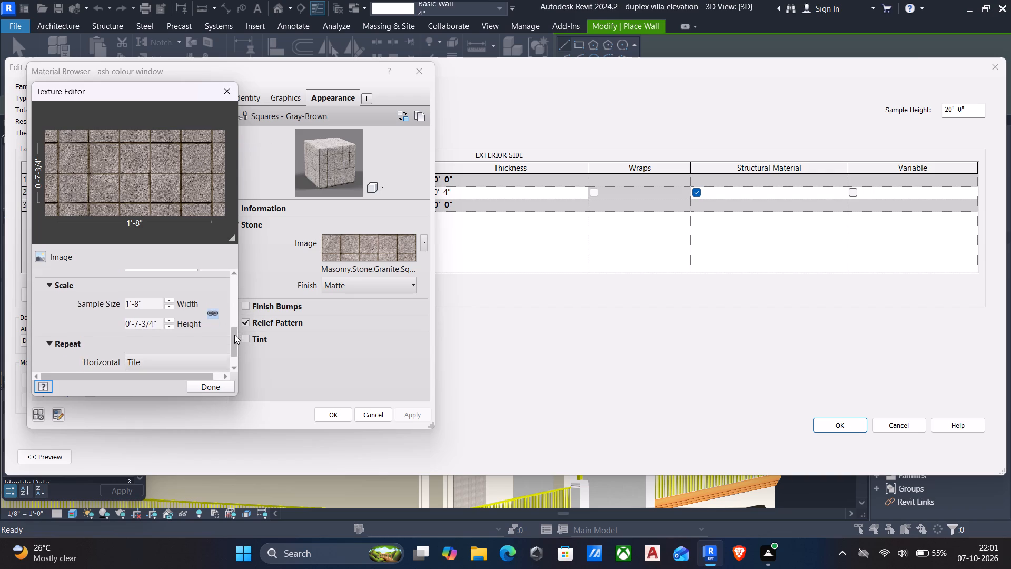
left_click_drag(234, 335, 236, 351)
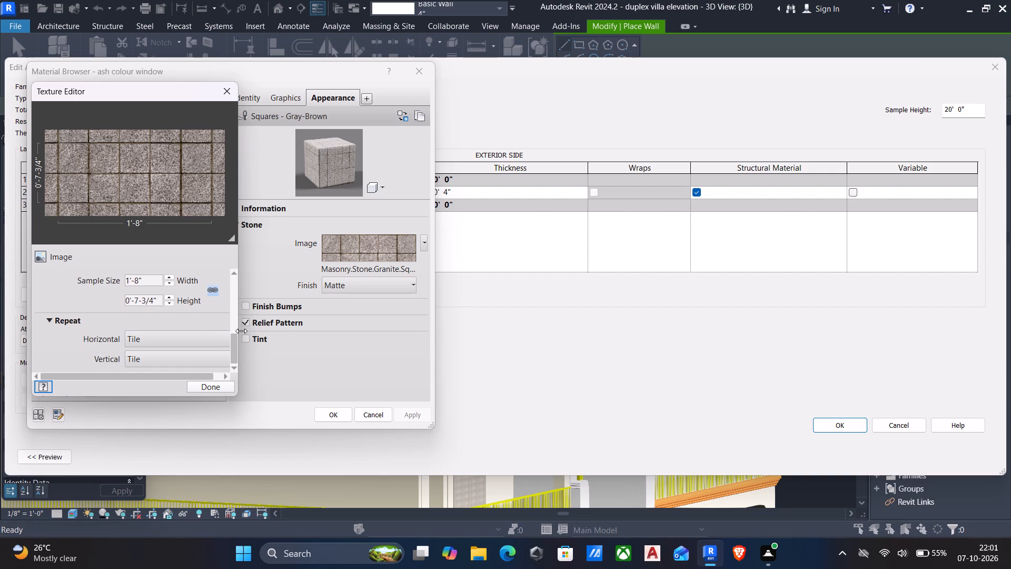
left_click_drag(234, 353, 232, 325)
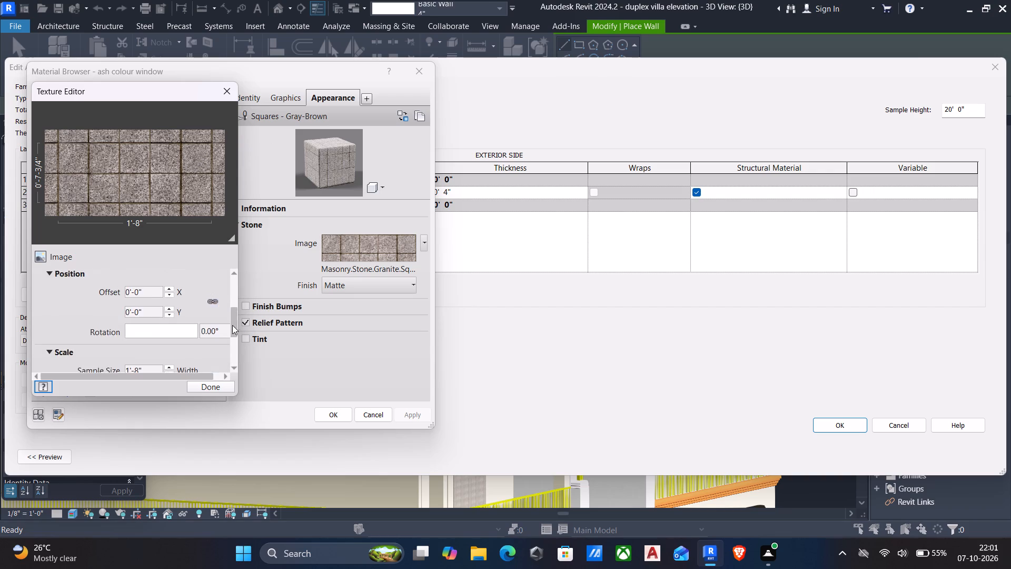
left_click_drag(232, 325, 226, 355)
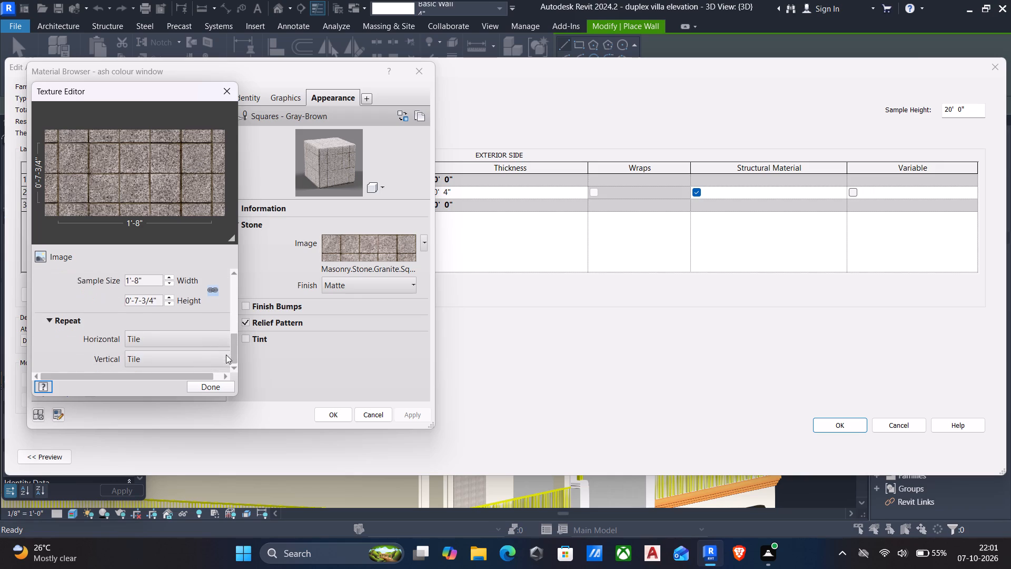
left_click_drag(226, 355, 225, 351)
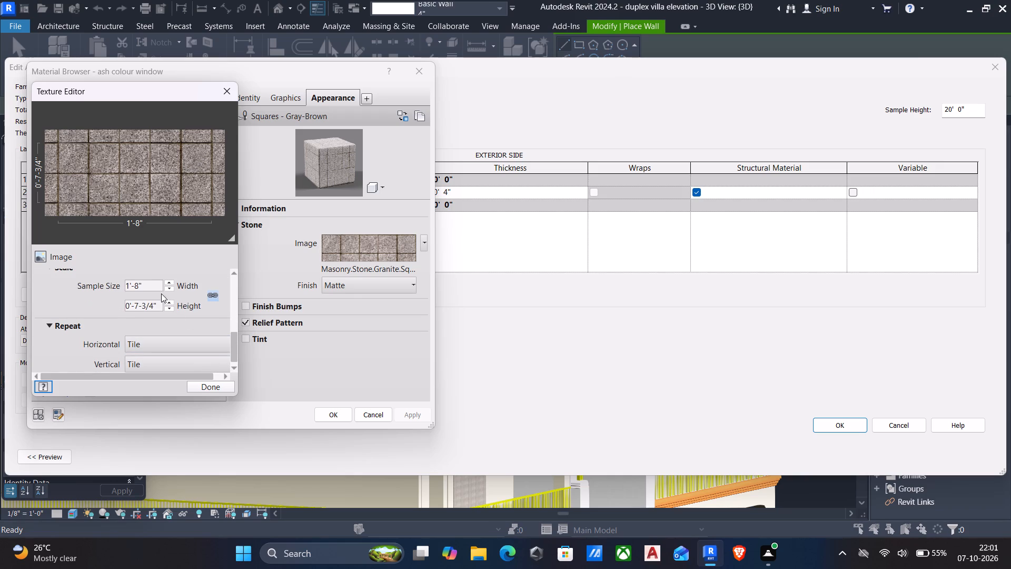
left_click_drag(155, 286, 15, 267)
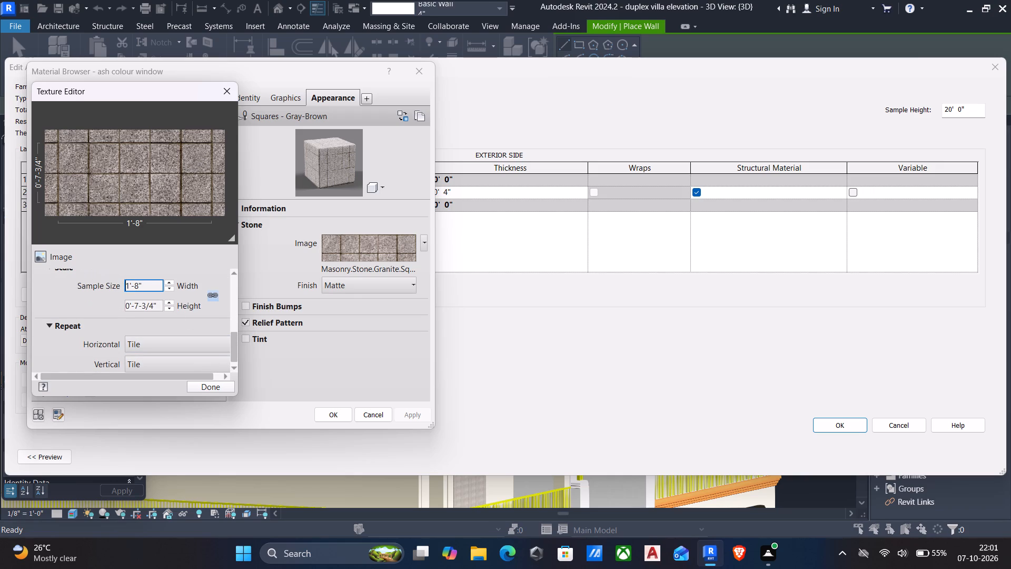
left_click(145, 283)
left_click_drag(154, 287, 111, 281)
left_click_drag(111, 281, 110, 281)
type("5'")
key("Return")
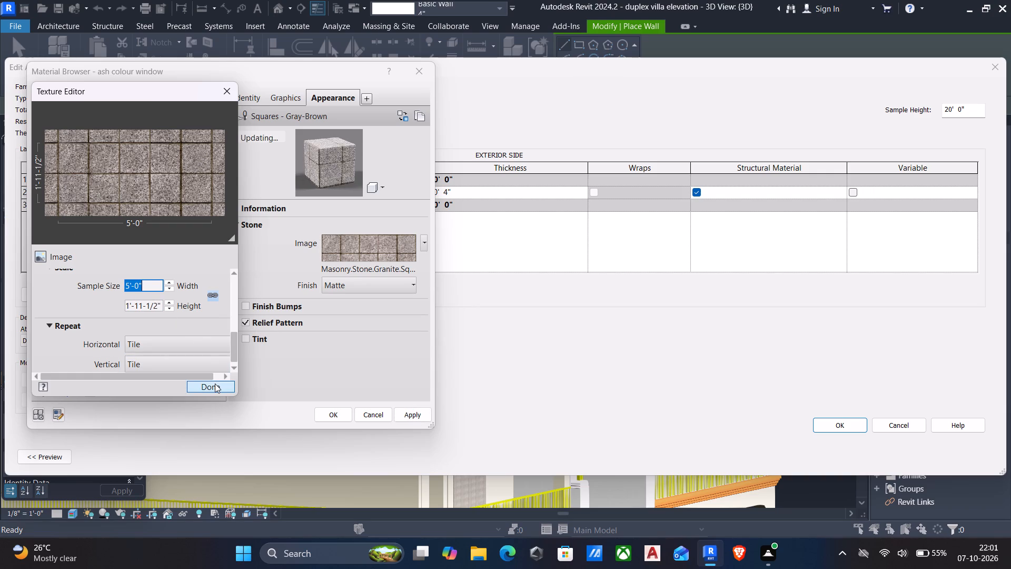
Increase the stone image's linked sample size to 5'-4 1/2" wide by 2'-1 1/4" high and apply it to the 4" wall type.
left_click(170, 303)
double_click(170, 303)
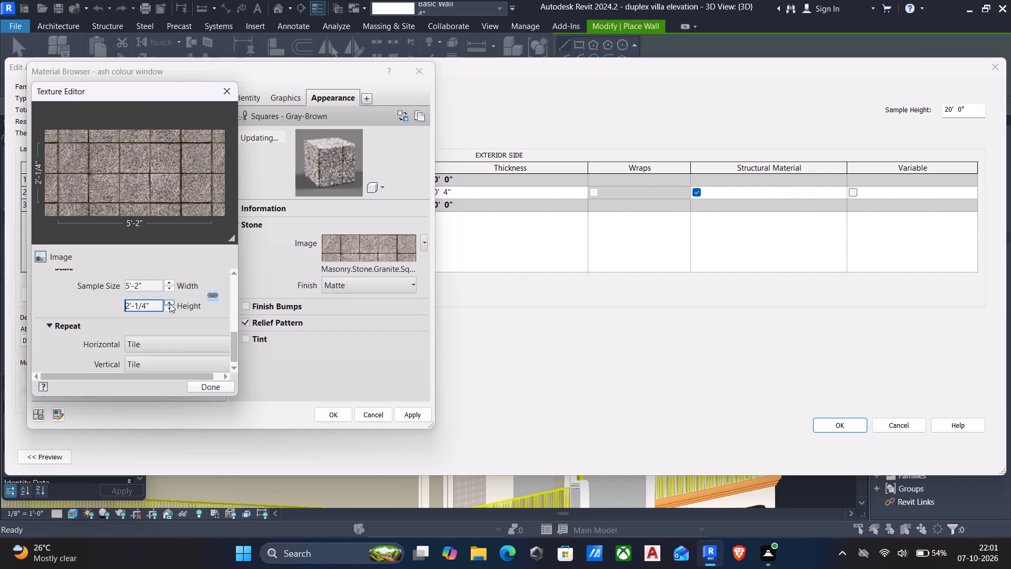
left_click(170, 303)
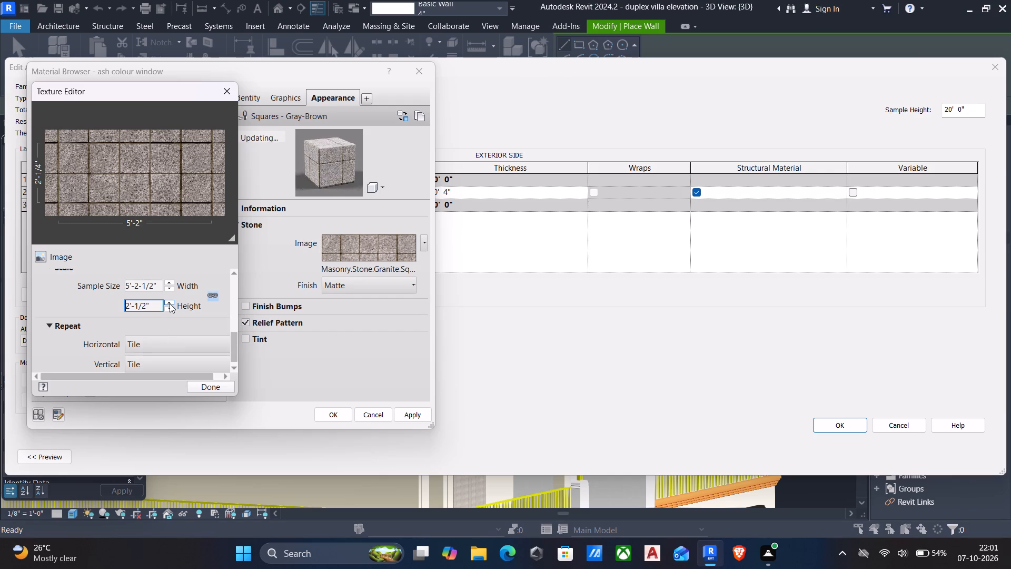
left_click(170, 303)
double_click(170, 303)
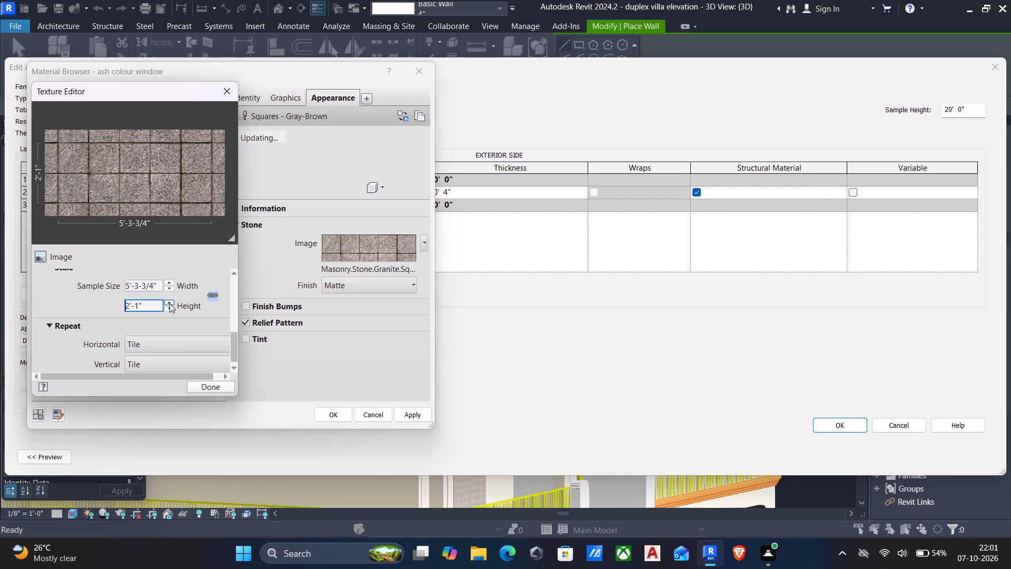
left_click(214, 384)
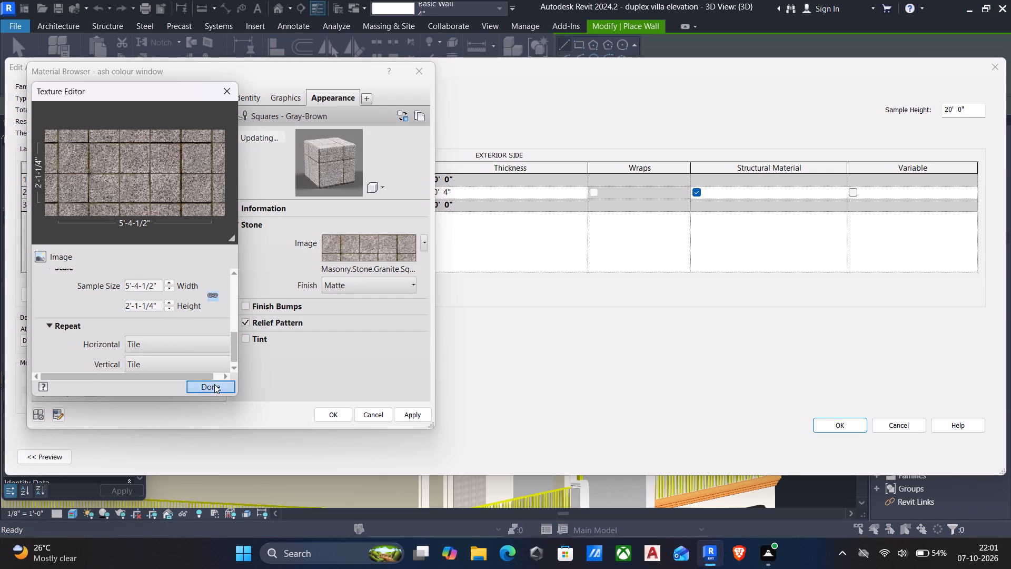
left_click(394, 413)
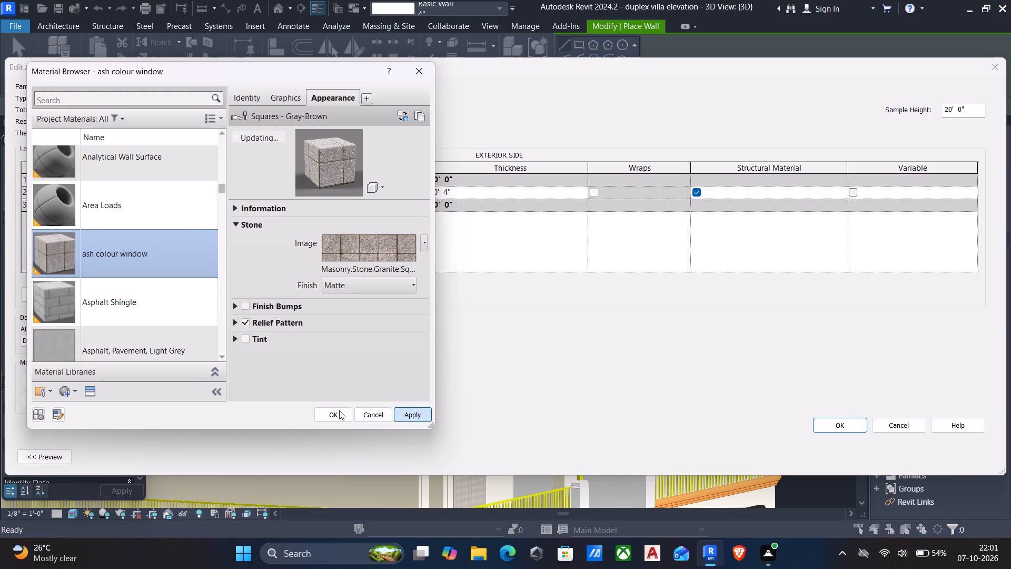
left_click(324, 414)
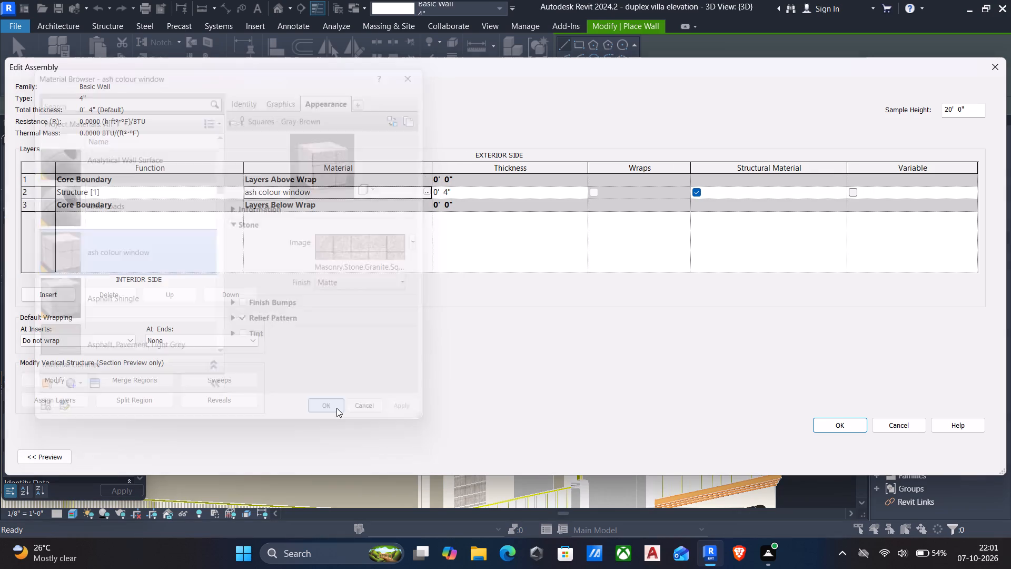
left_click(856, 421)
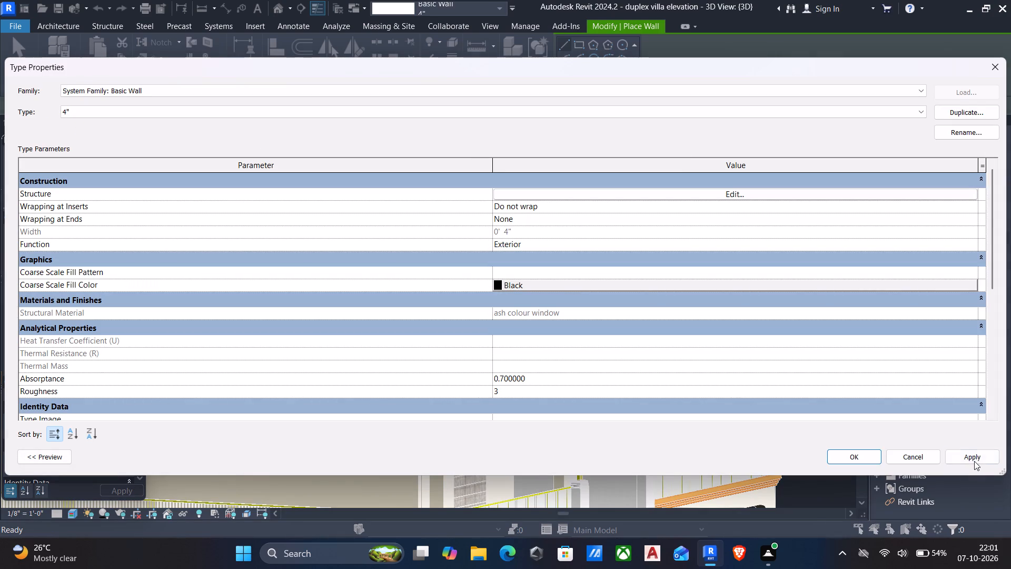
left_click(976, 458)
left_click(872, 457)
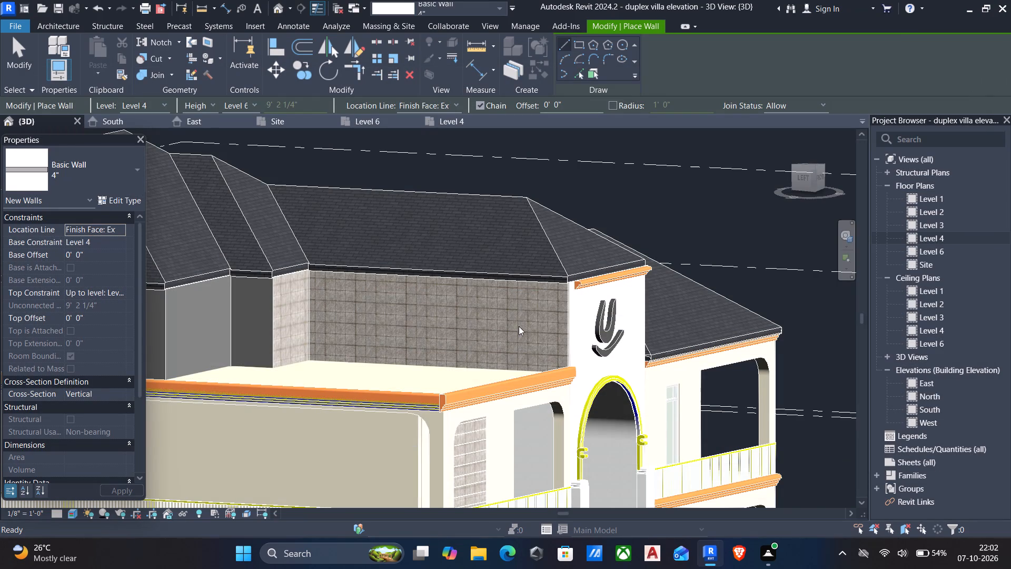
Examine the rescaled stone texture on the upper side wall beside the entrance tower, close up and from farther away.
scroll(519, 326, "up", 6)
scroll(585, 336, "up", 9)
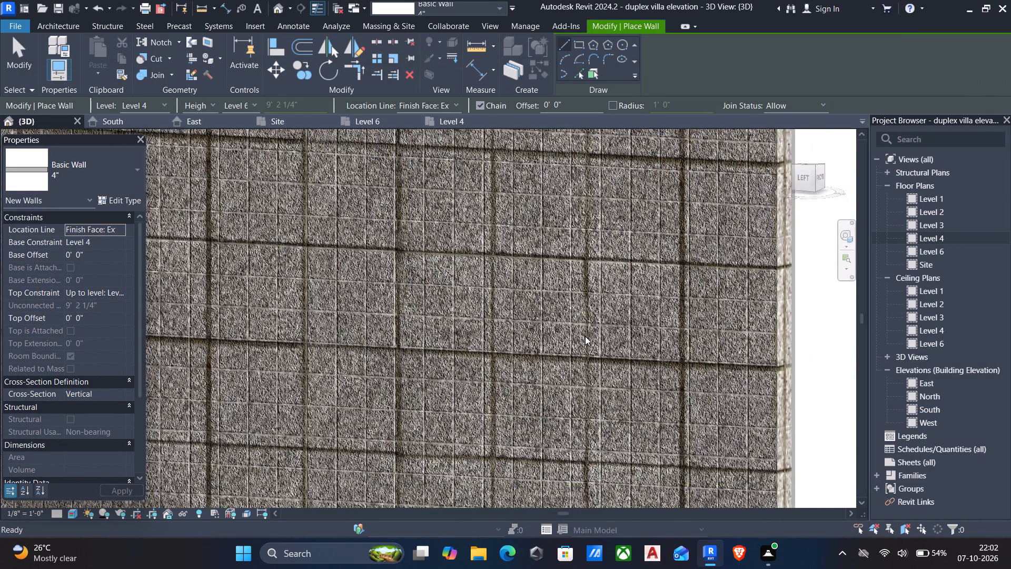
scroll(585, 336, "up", 3)
scroll(585, 336, "down", 19)
scroll(585, 336, "up", 1)
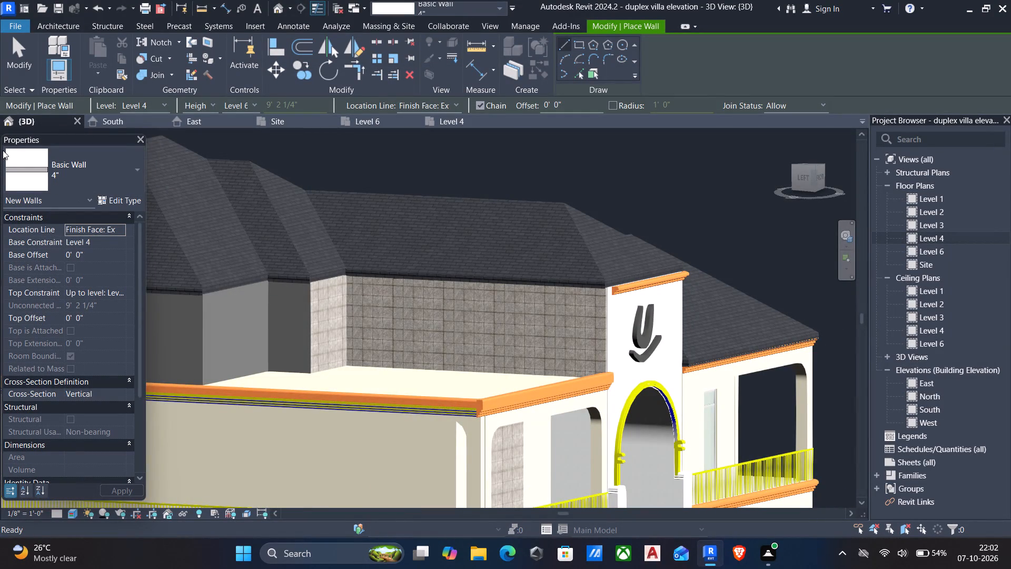
Assign the ash colour window material to the structure layer of the 4.5" wall type.
left_click(58, 174)
scroll(72, 248, "up", 4)
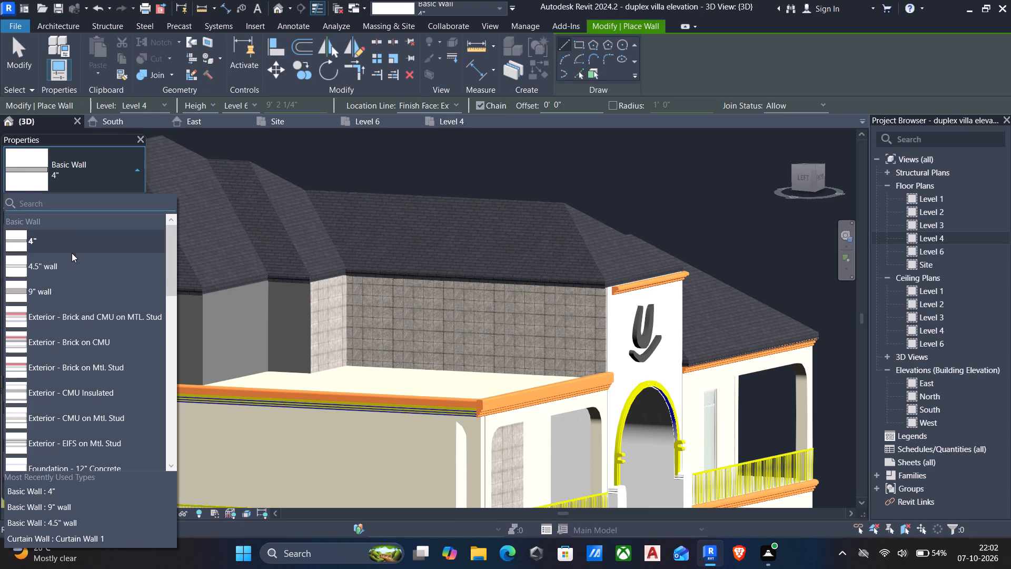
left_click(66, 264)
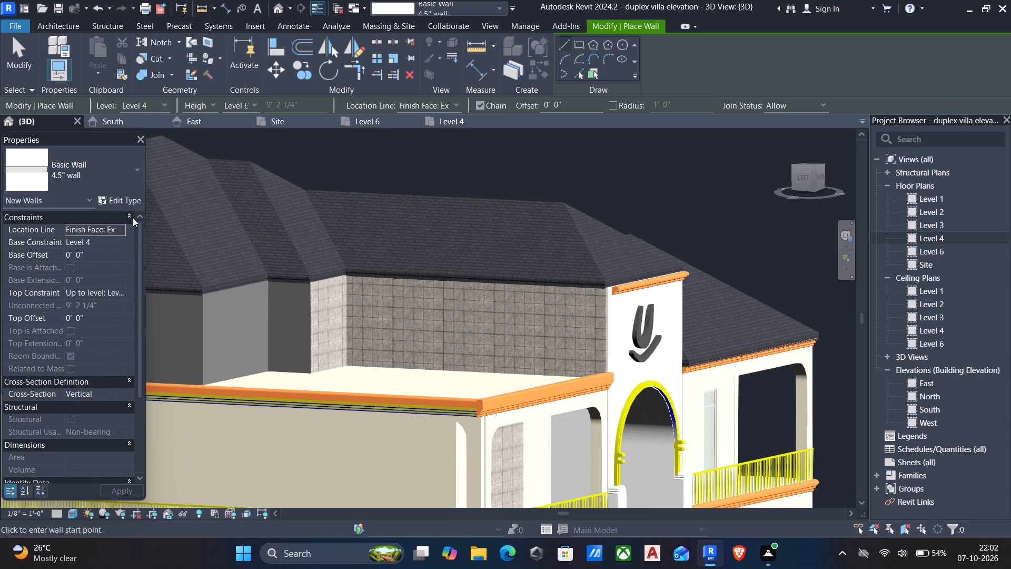
left_click(117, 195)
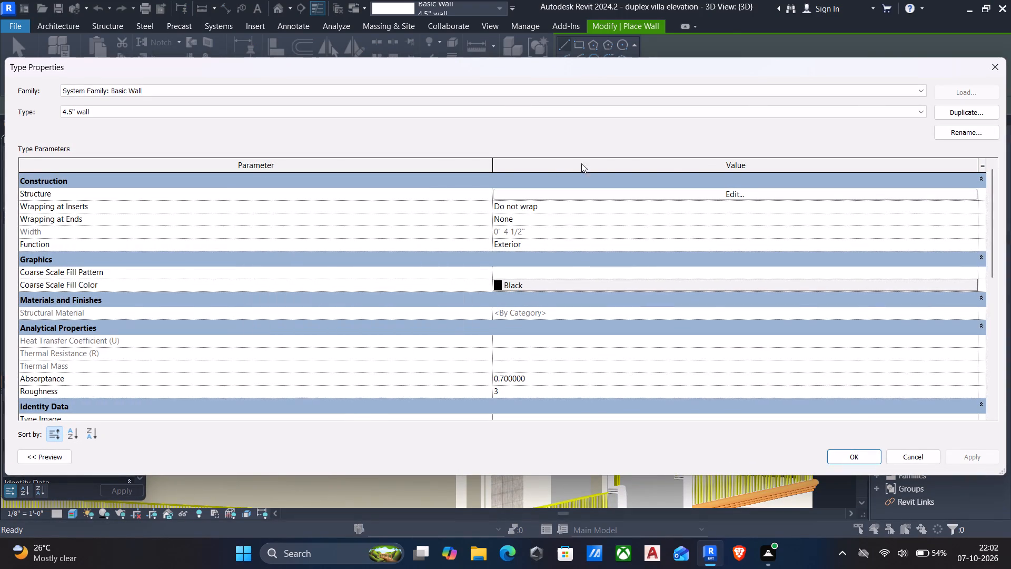
left_click(734, 189)
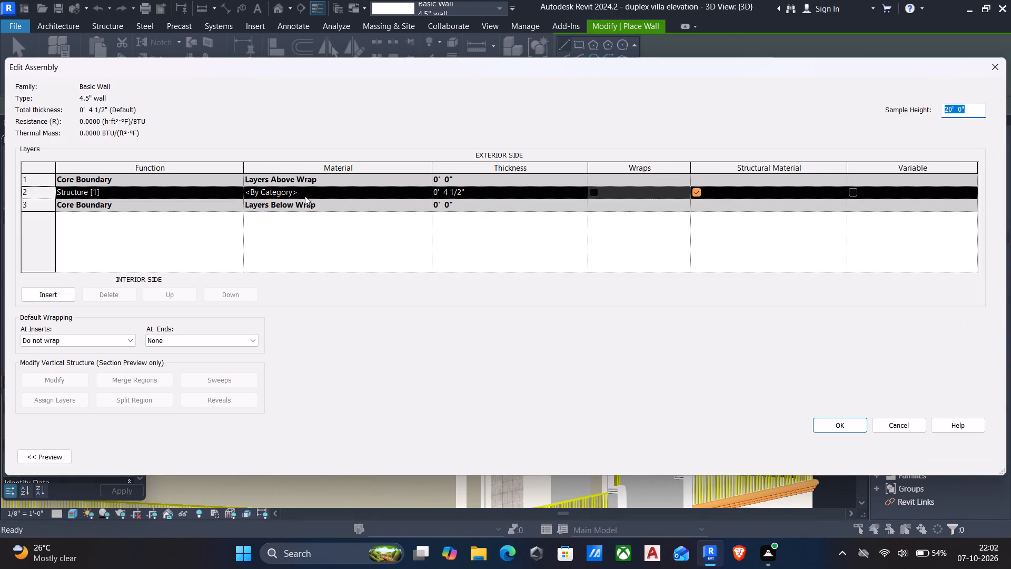
left_click(422, 189)
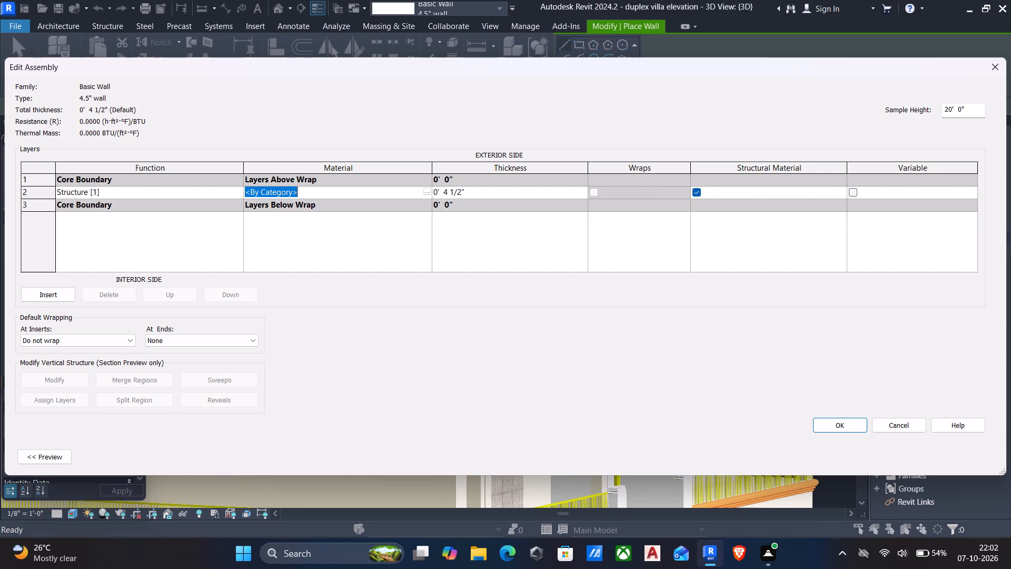
left_click(428, 193)
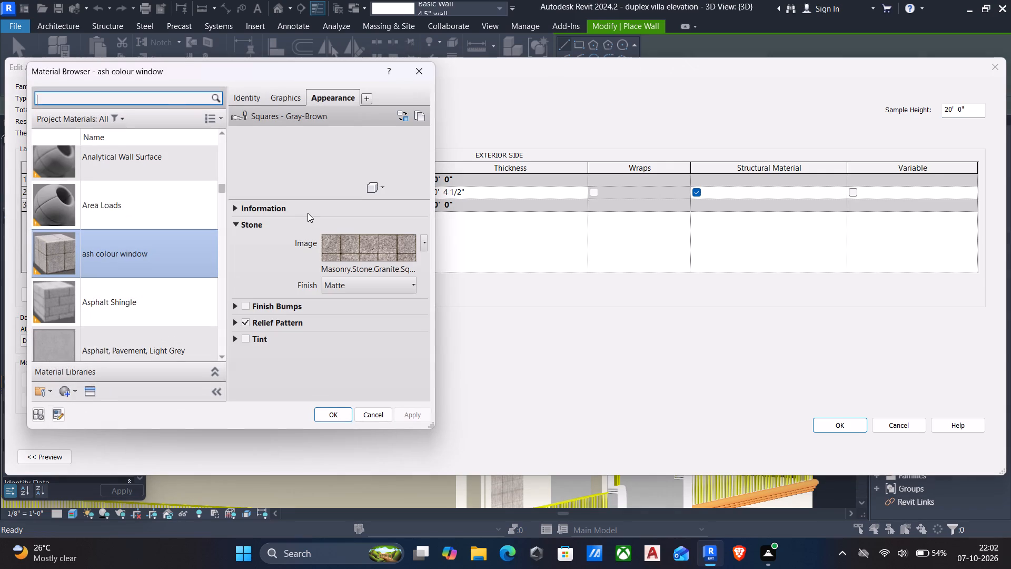
left_click(324, 408)
left_click(838, 425)
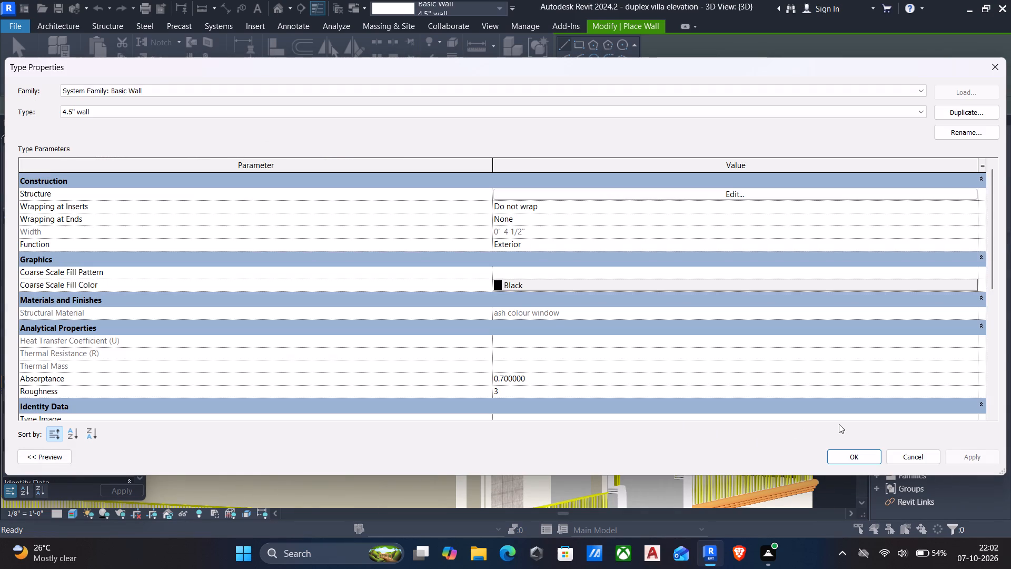
left_click(975, 454)
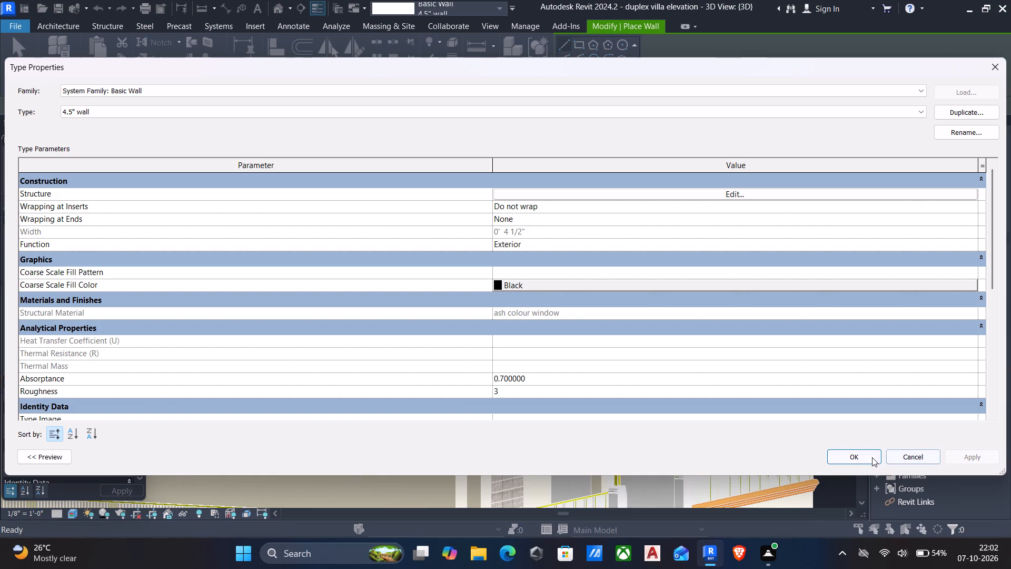
left_click(863, 457)
Examine the overlapping orange and yellow moulding at the villa's front-left corner below the upper stone walls, from several angles and close up.
scroll(653, 342, "down", 6)
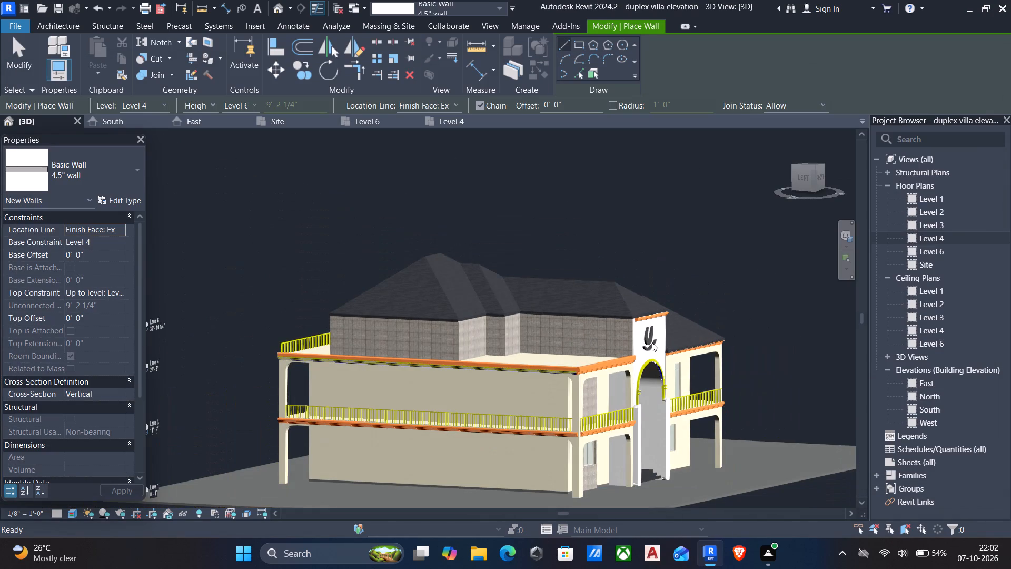
middle_click_drag(645, 346, 479, 314, "shift")
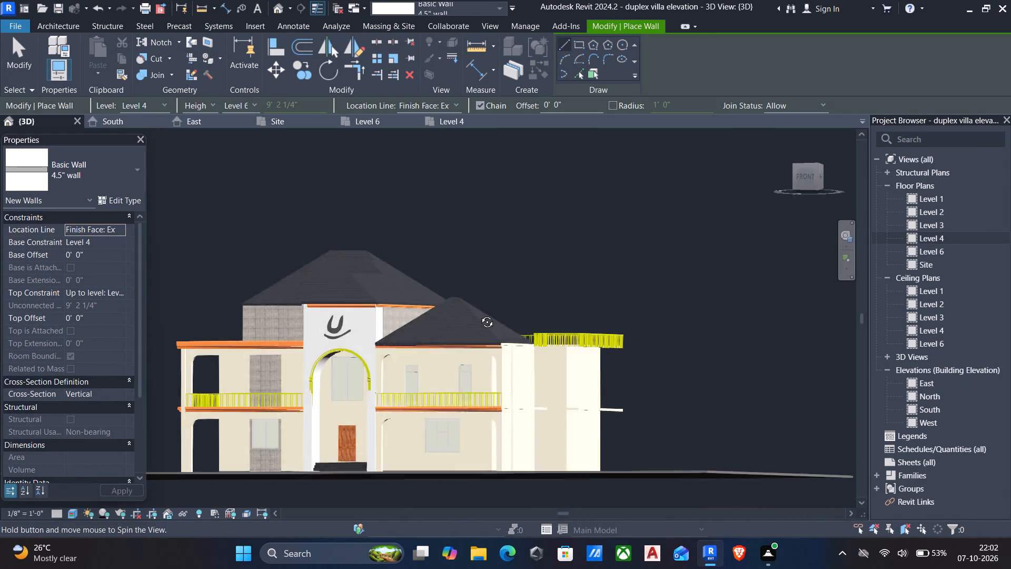
middle_click_drag(479, 314, 543, 309, "shift")
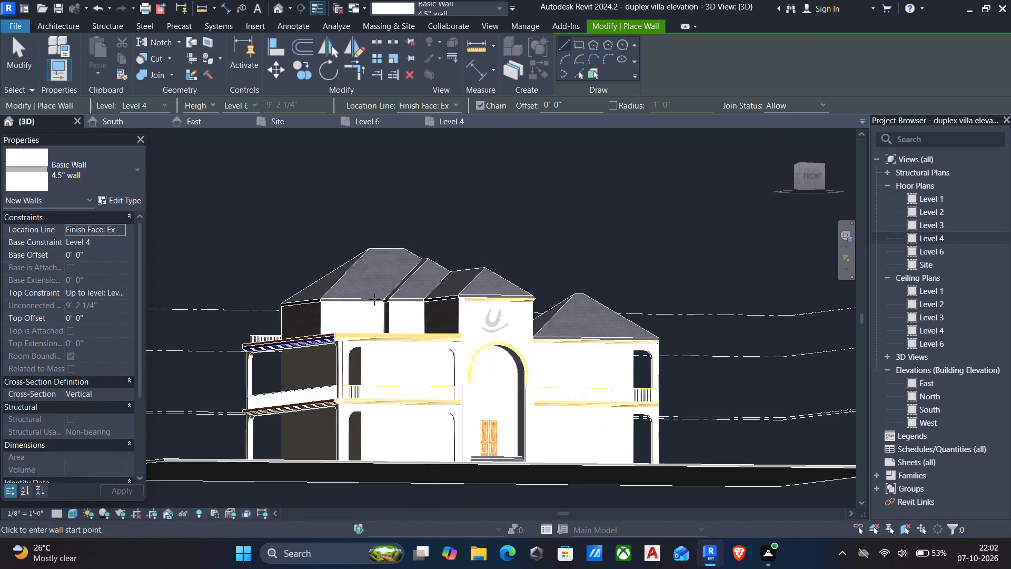
scroll(363, 342, "up", 6)
key("Escape")
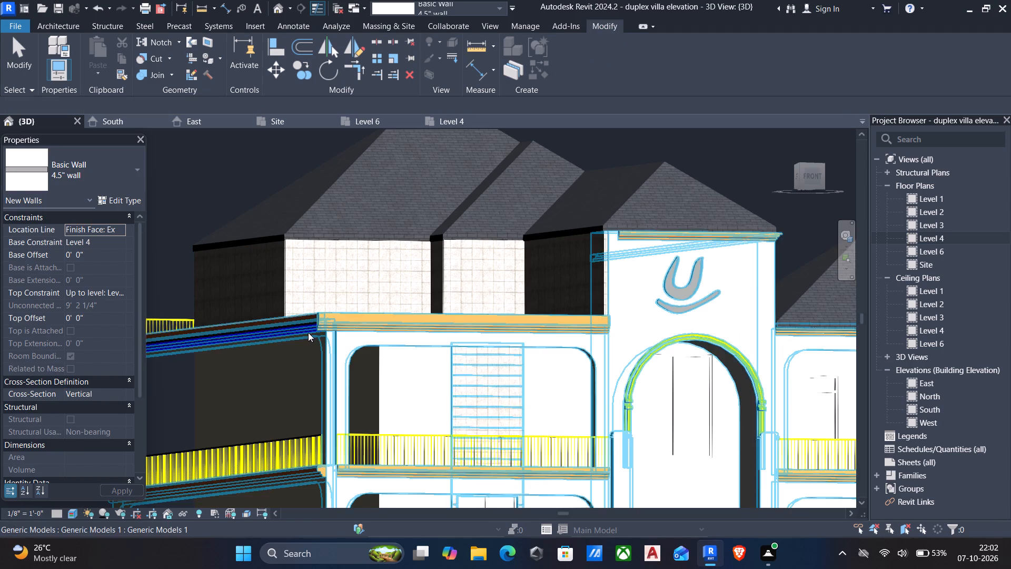
scroll(309, 332, "up", 4)
scroll(293, 316, "down", 5)
middle_click_drag(292, 317, 285, 272, "shift")
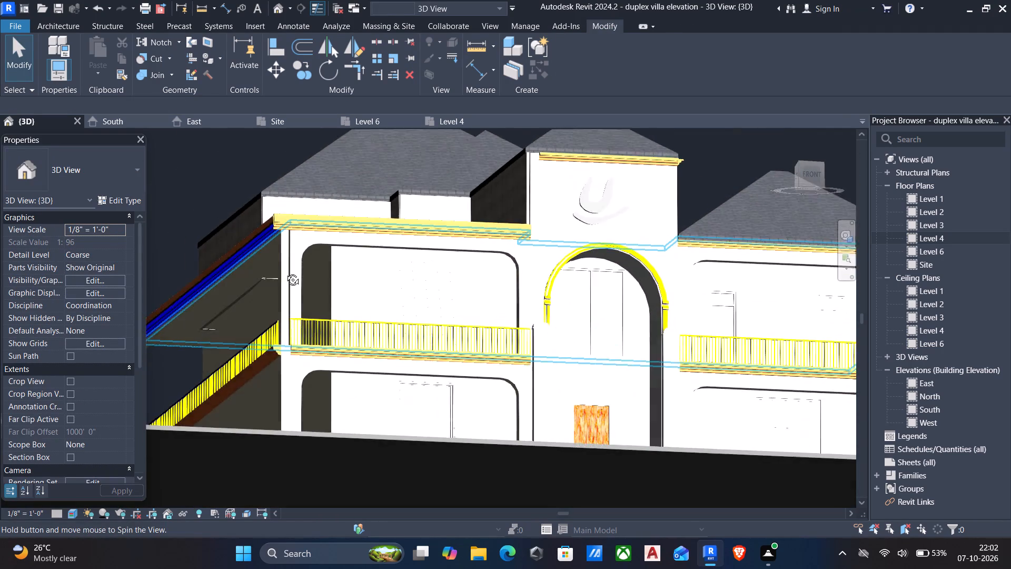
middle_click_drag(285, 272, 285, 271, "shift")
scroll(285, 271, "up", 5)
scroll(275, 227, "down", 2)
middle_click_drag(275, 246, 291, 290, "shift")
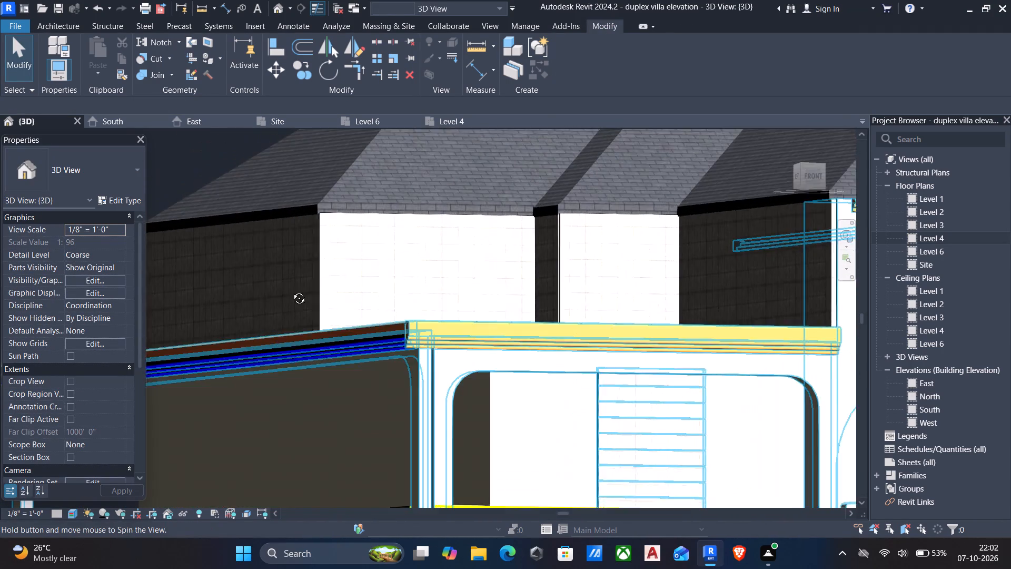
middle_click_drag(291, 290, 309, 302, "shift")
scroll(326, 307, "up", 1, "shift")
scroll(333, 306, "down", 7)
middle_click_drag(348, 320, 339, 334, "shift")
scroll(340, 335, "up", 6, "shift")
scroll(434, 400, "up", 3)
scroll(488, 418, "up", 4)
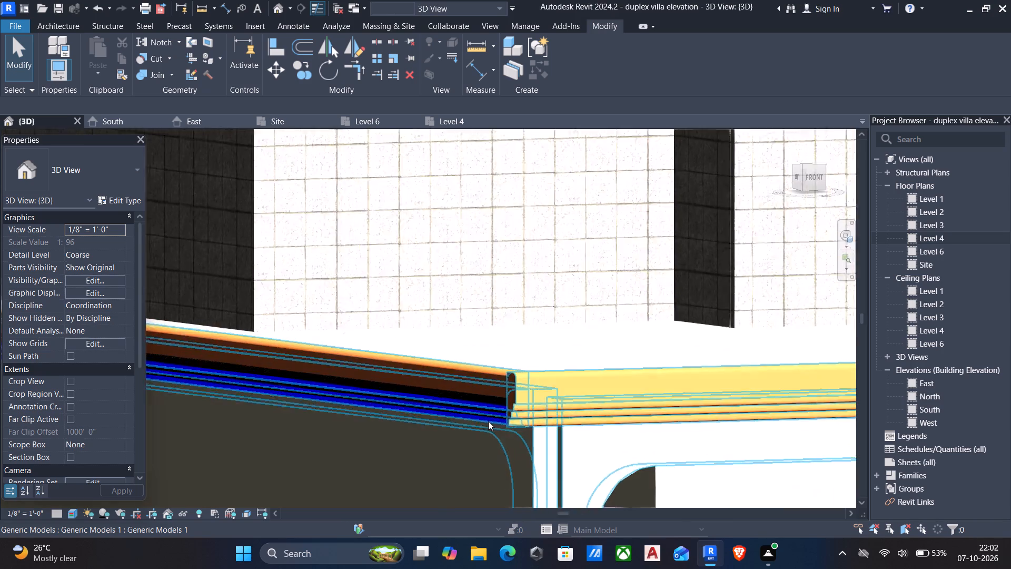
scroll(488, 421, "up", 1)
scroll(480, 288, "up", 1)
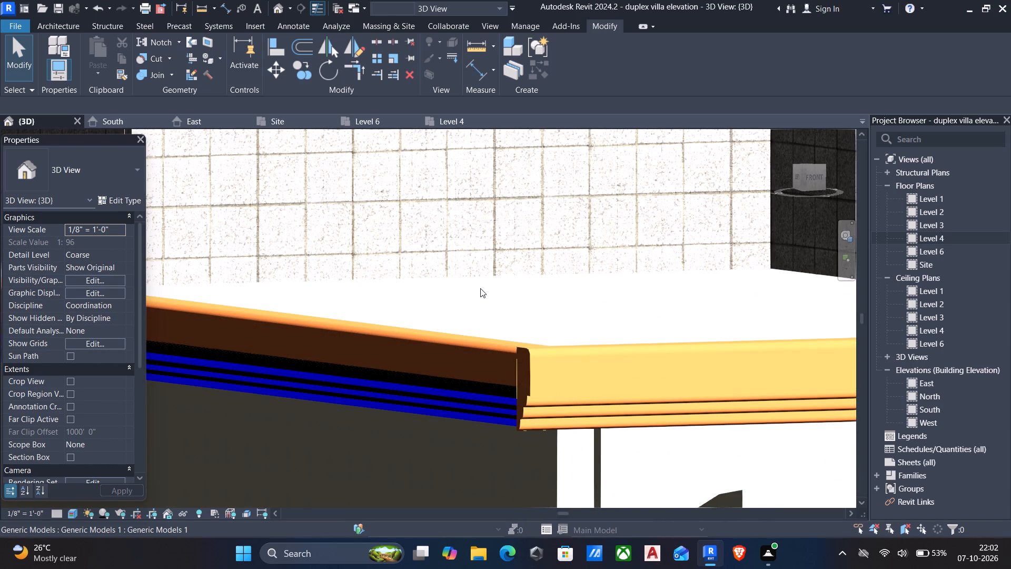
scroll(480, 288, "up", 4)
scroll(480, 288, "down", 6)
middle_click_drag(480, 288, 483, 261)
scroll(509, 310, "up", 5)
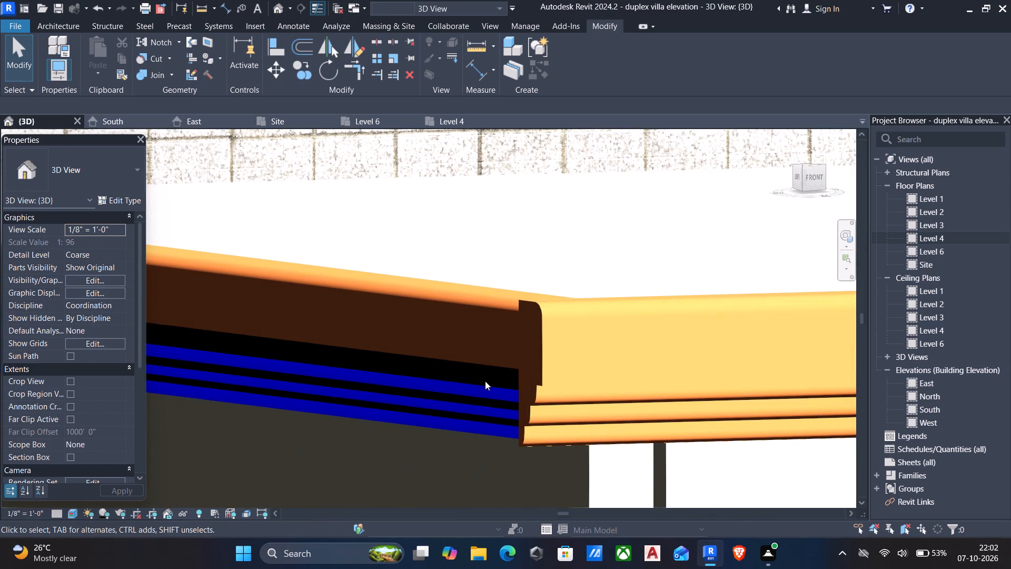
left_click(482, 388)
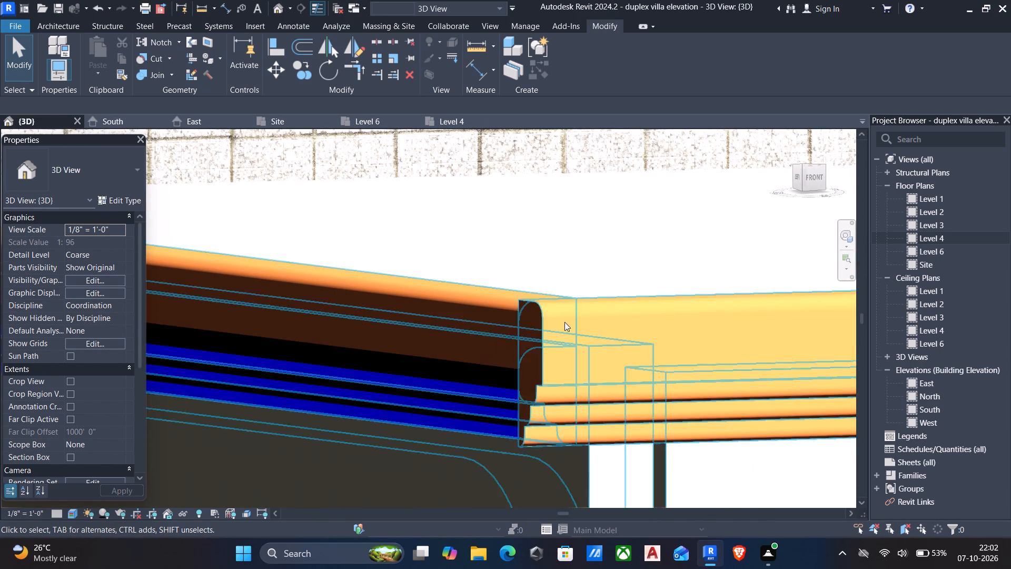
left_click(545, 330)
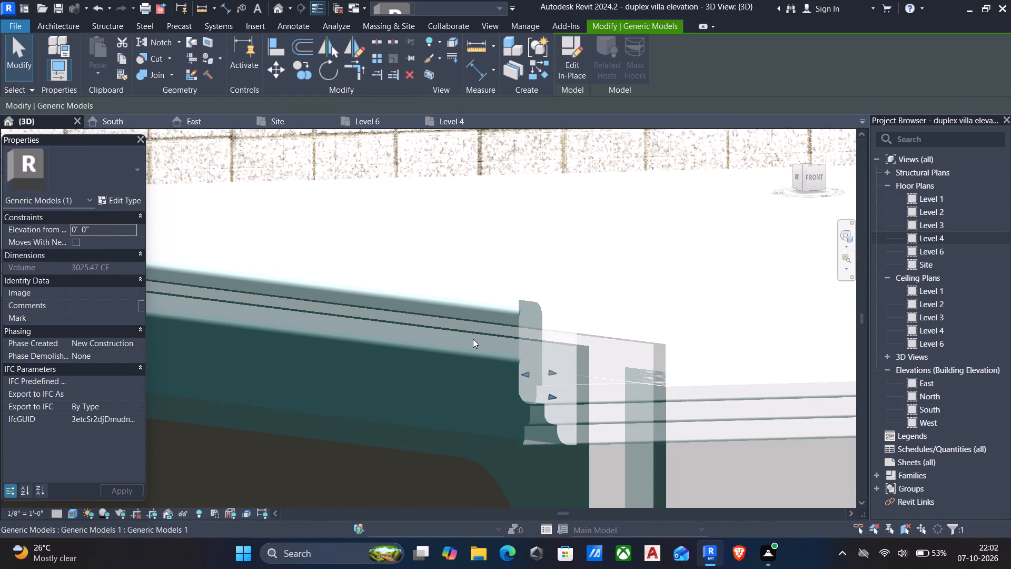
key("Escape")
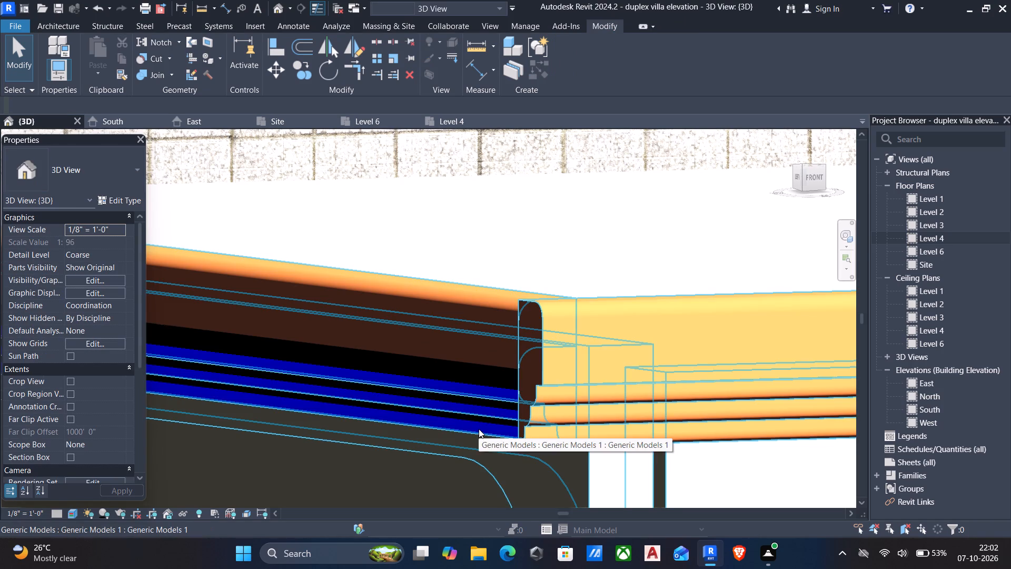
Inspect the upper moulding along the villa's left side and at its rear end.
scroll(460, 415, "down", 5)
middle_click_drag(460, 415, 543, 384, "shift")
scroll(543, 384, "down", 5)
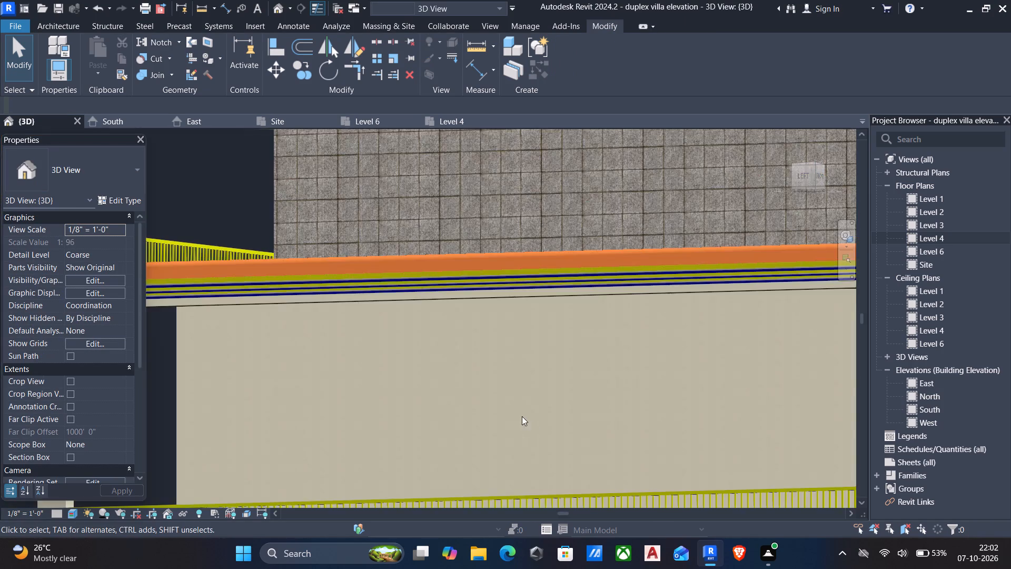
scroll(514, 410, "down", 4)
middle_click_drag(499, 415, 482, 357, "shift")
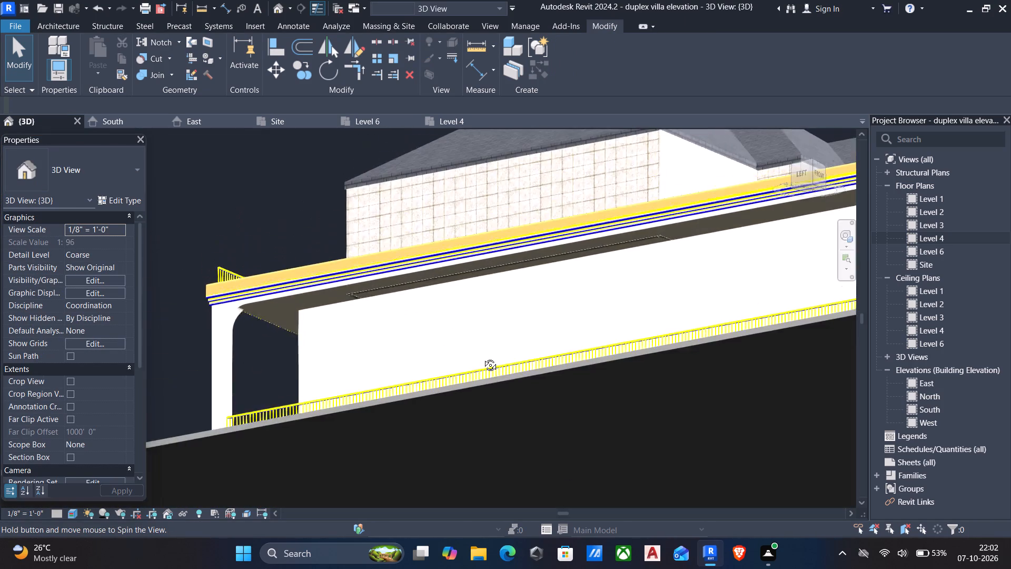
middle_click_drag(482, 357, 602, 426, "shift")
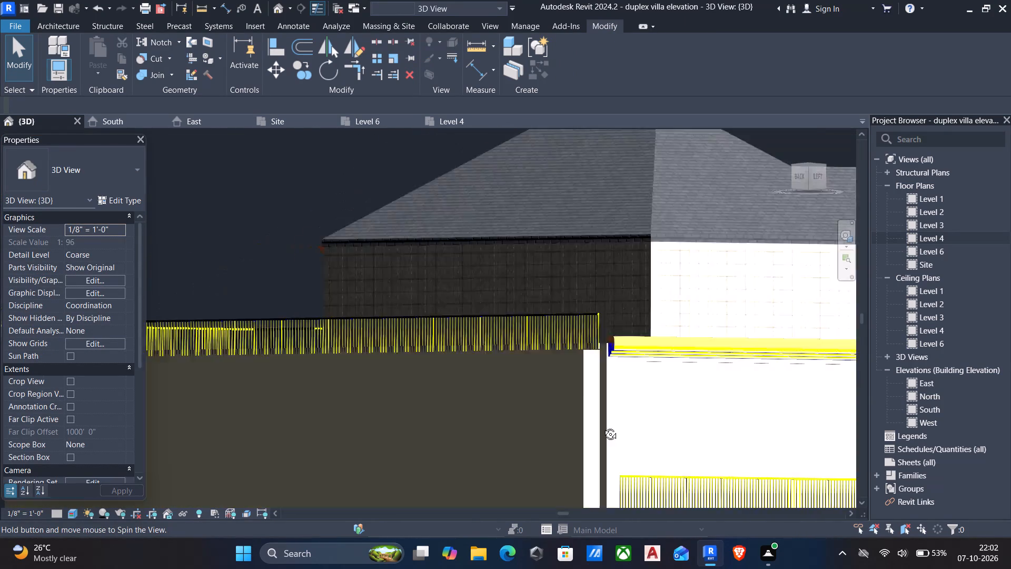
middle_click_drag(602, 426, 576, 430, "shift")
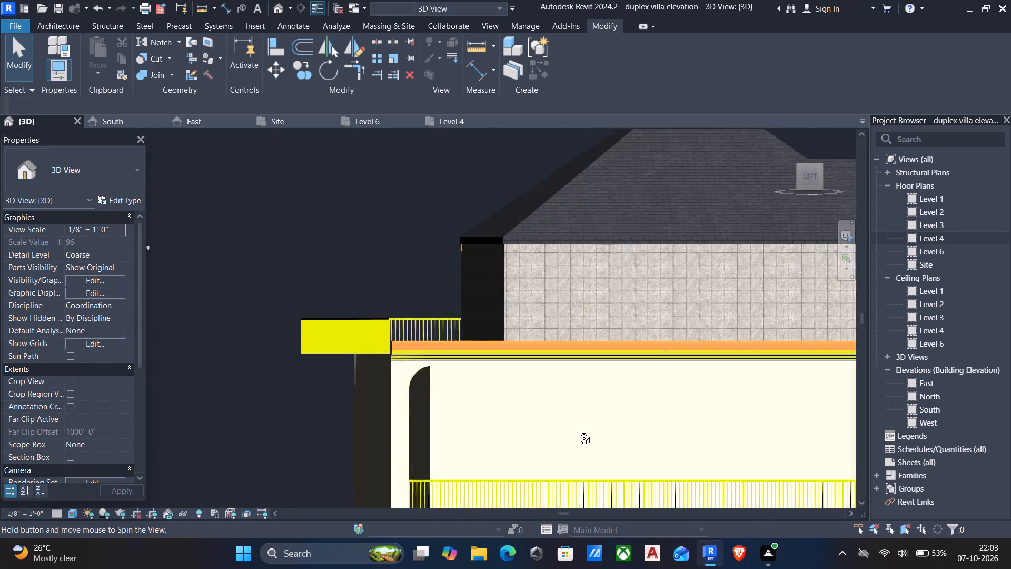
middle_click_drag(576, 430, 577, 430, "shift")
scroll(590, 390, "up", 5)
scroll(326, 337, "up", 4)
scroll(263, 345, "down", 2)
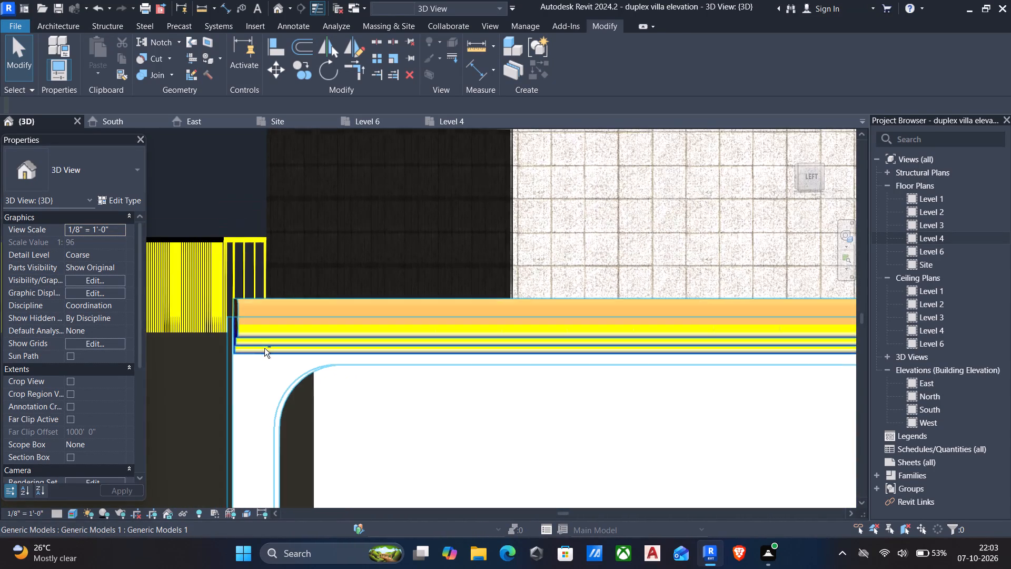
Edit the left-side upper moulding model in place and delete its overlapping orange extrusion at the rear corner.
middle_click_drag(264, 349, 334, 373, "shift")
scroll(348, 362, "down", 2)
middle_click_drag(348, 362, 245, 245)
scroll(549, 250, "up", 4)
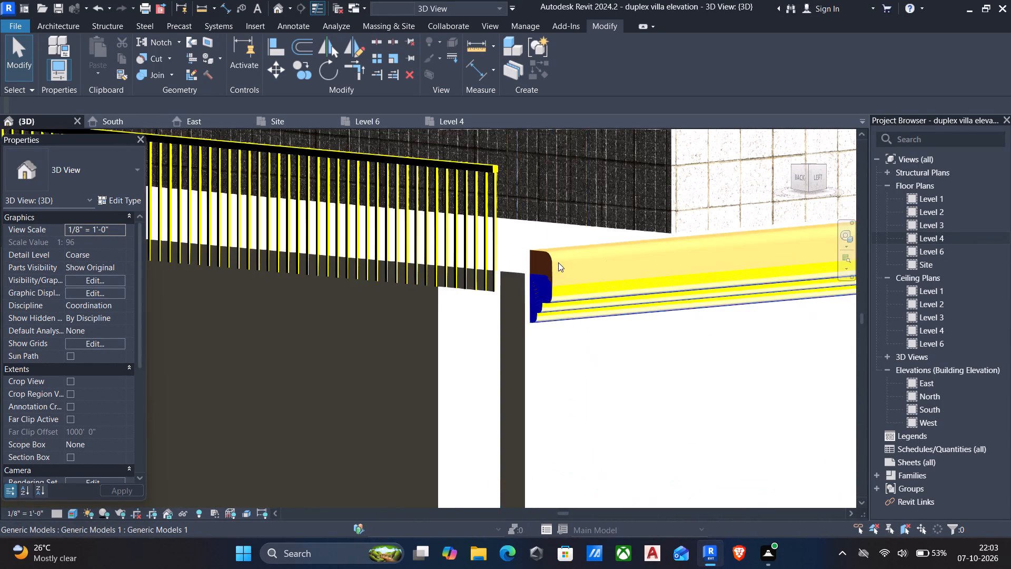
scroll(558, 263, "up", 3)
left_click(542, 262)
left_click(548, 278)
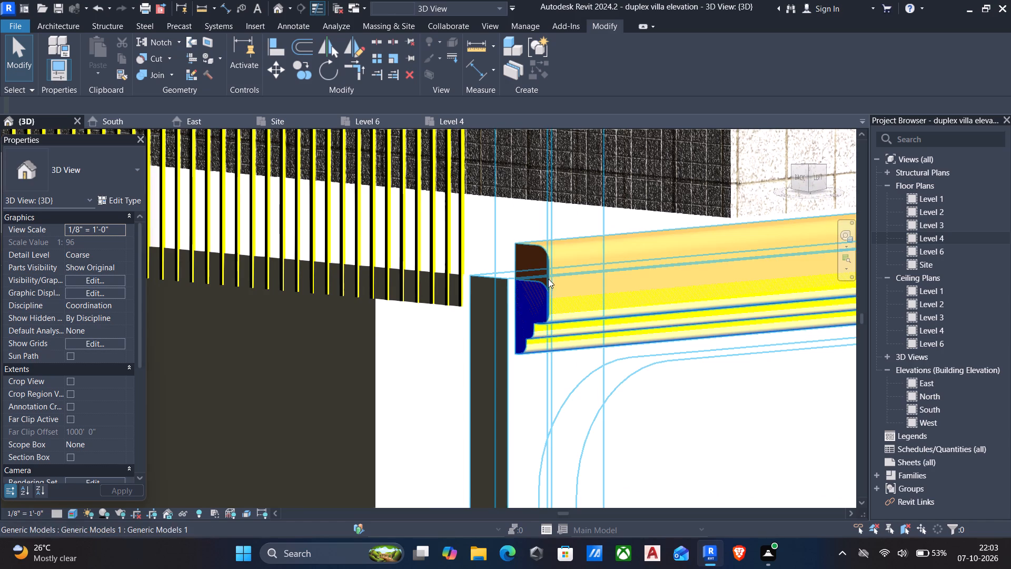
left_click(561, 73)
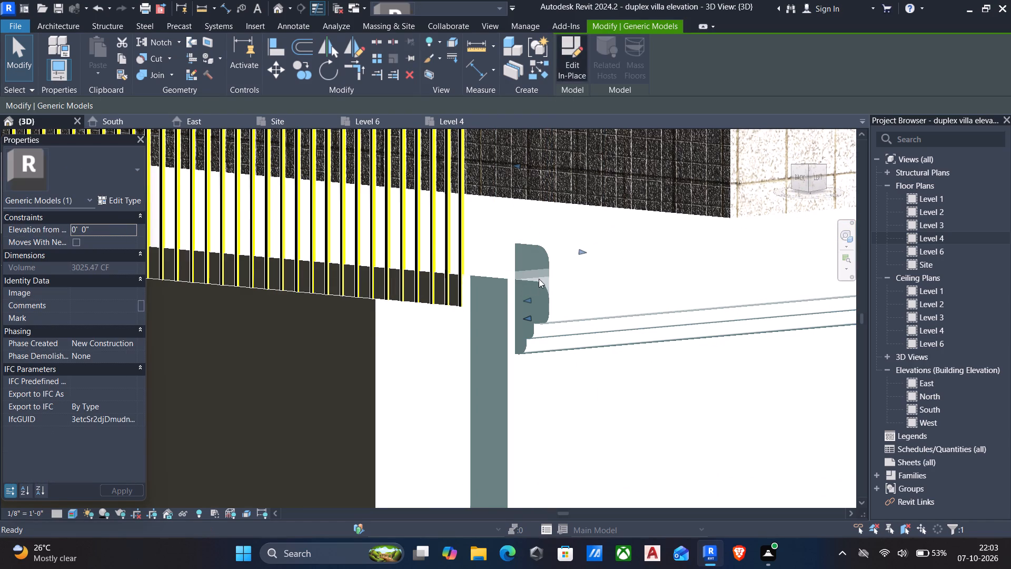
scroll(546, 270, "up", 4)
left_click(544, 247)
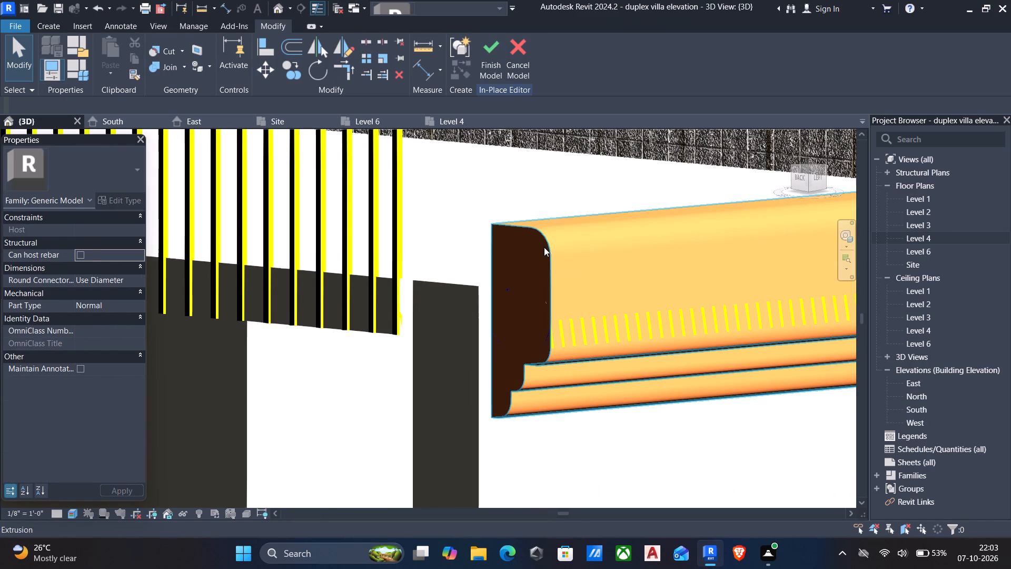
key("Delete")
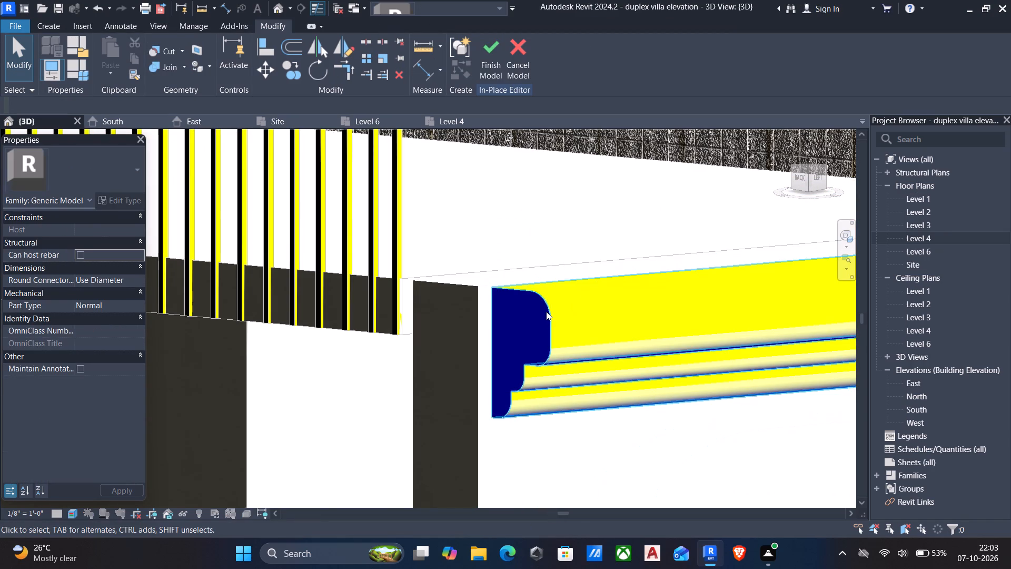
Assign the orange material to the remaining yellow moulding extrusion and finish the in-place model.
left_click(546, 311)
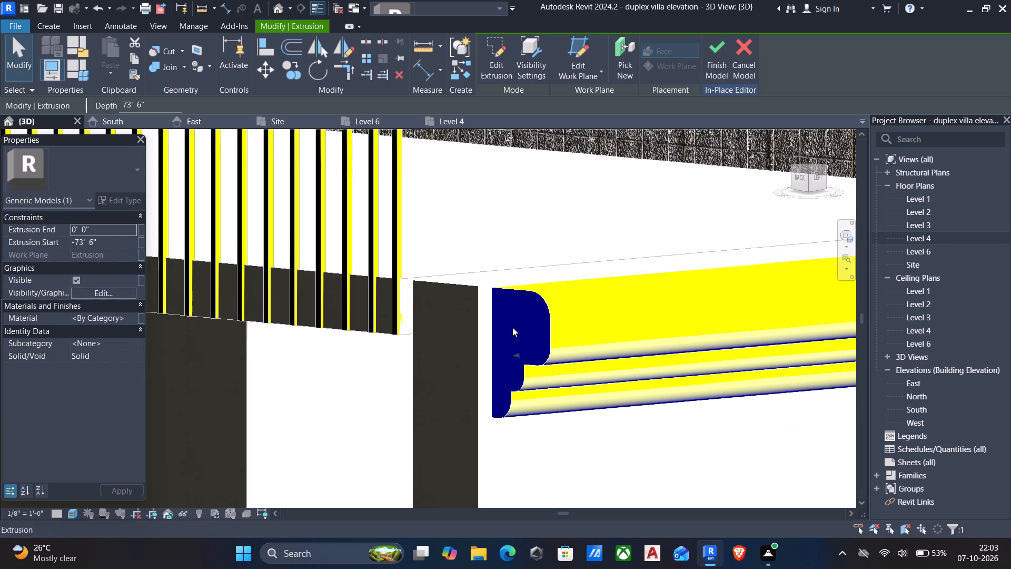
left_click(555, 354)
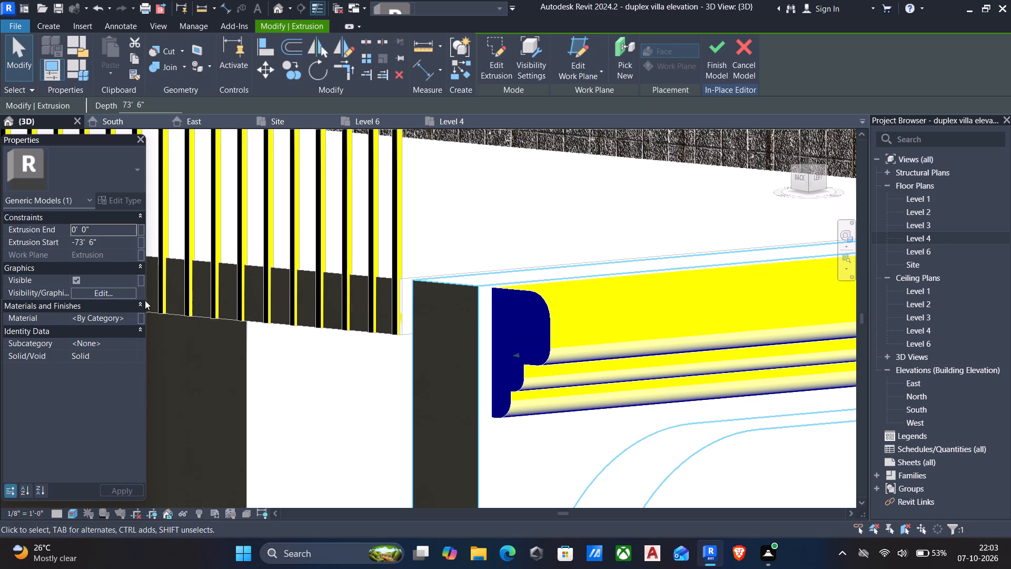
left_click(127, 317)
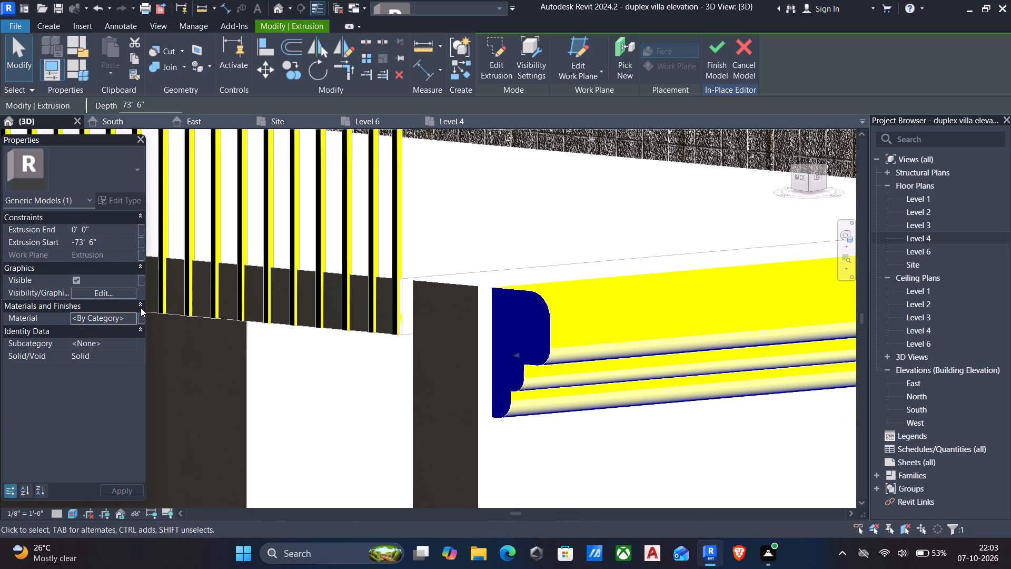
left_click(130, 318)
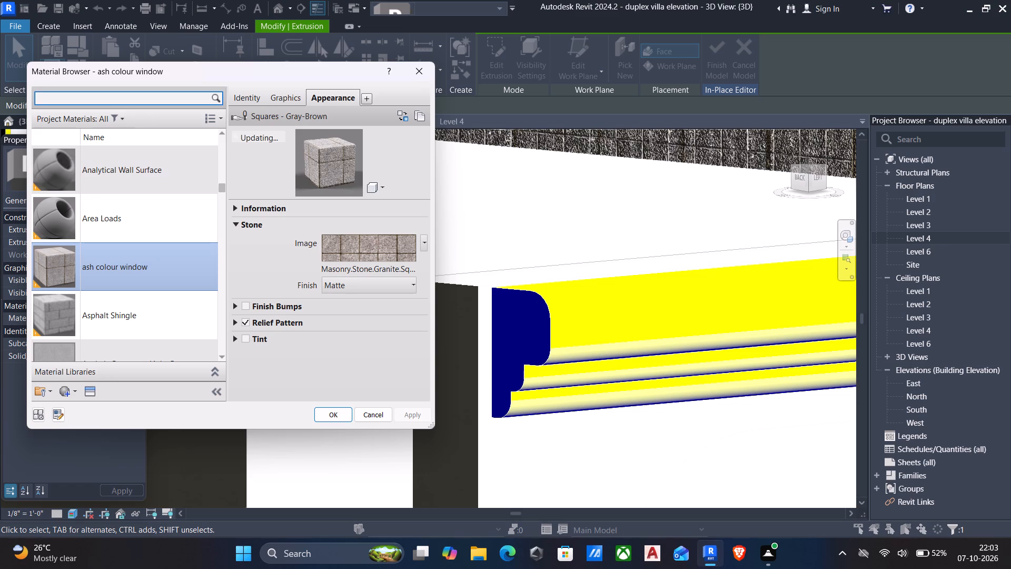
left_click(139, 101)
type("orange")
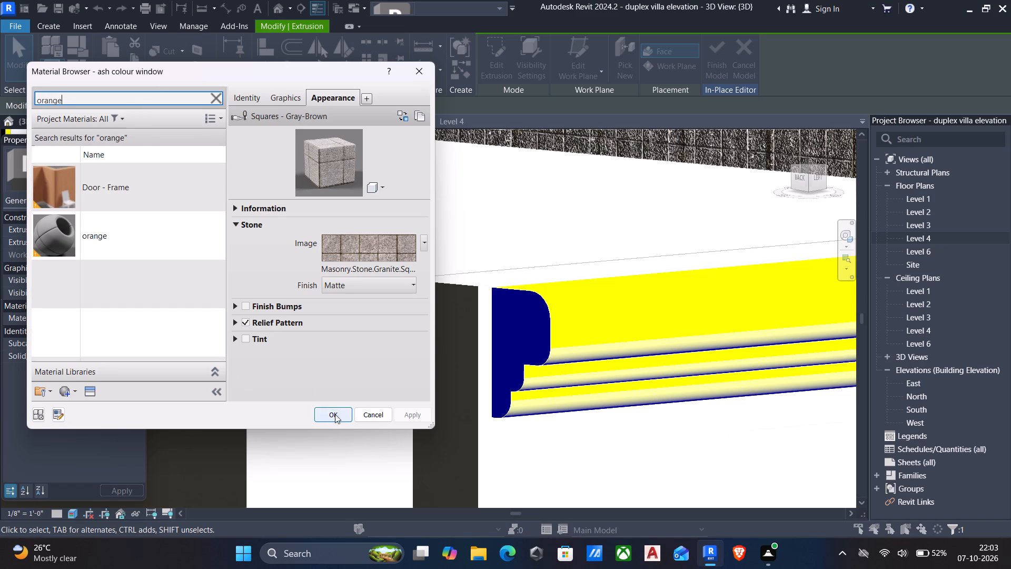
left_click(126, 237)
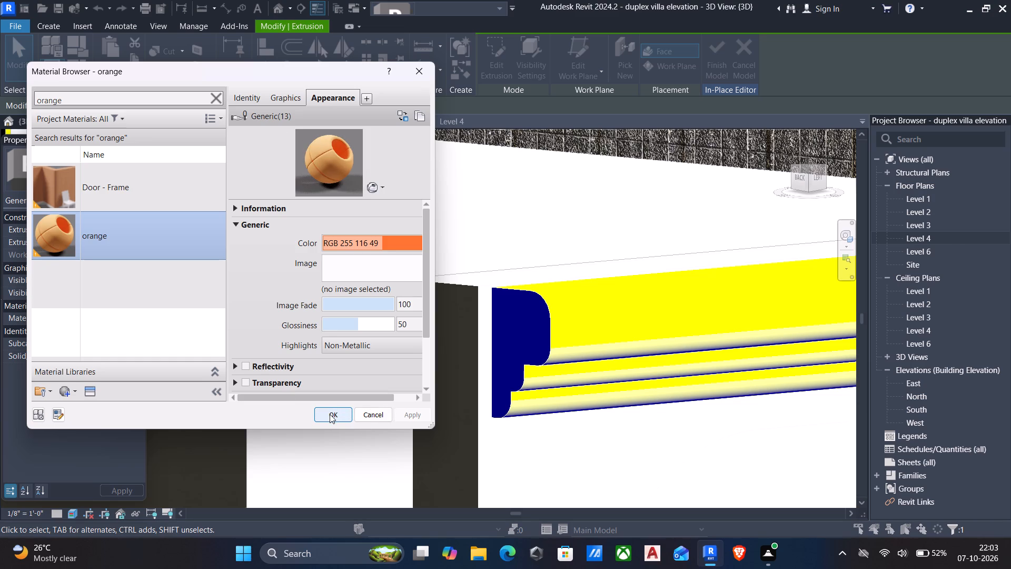
left_click(330, 414)
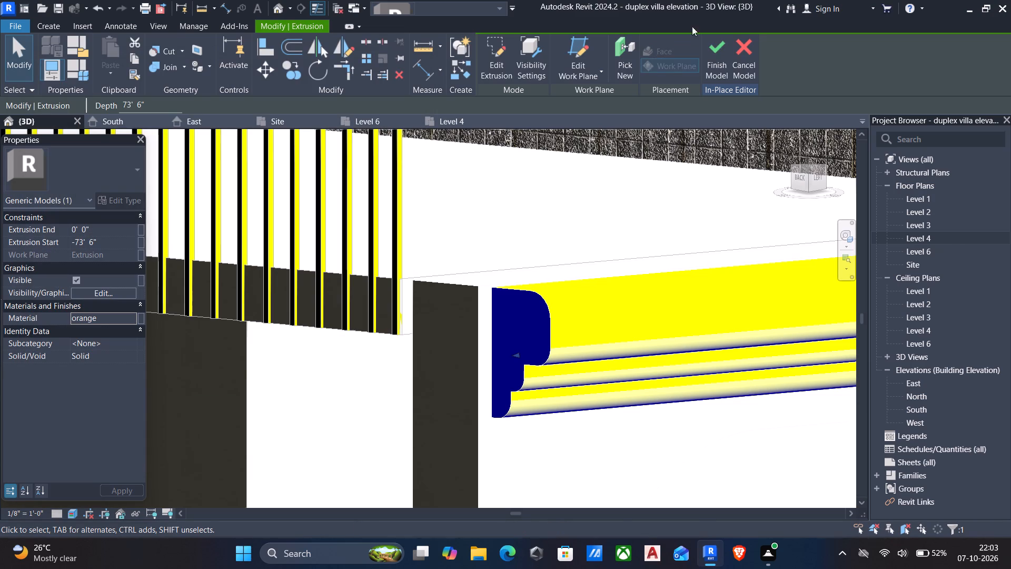
left_click(718, 53)
Check the colour of the left side's upper moulding against the lower balcony moulding, from the rear corner to the front.
scroll(683, 248, "down", 2)
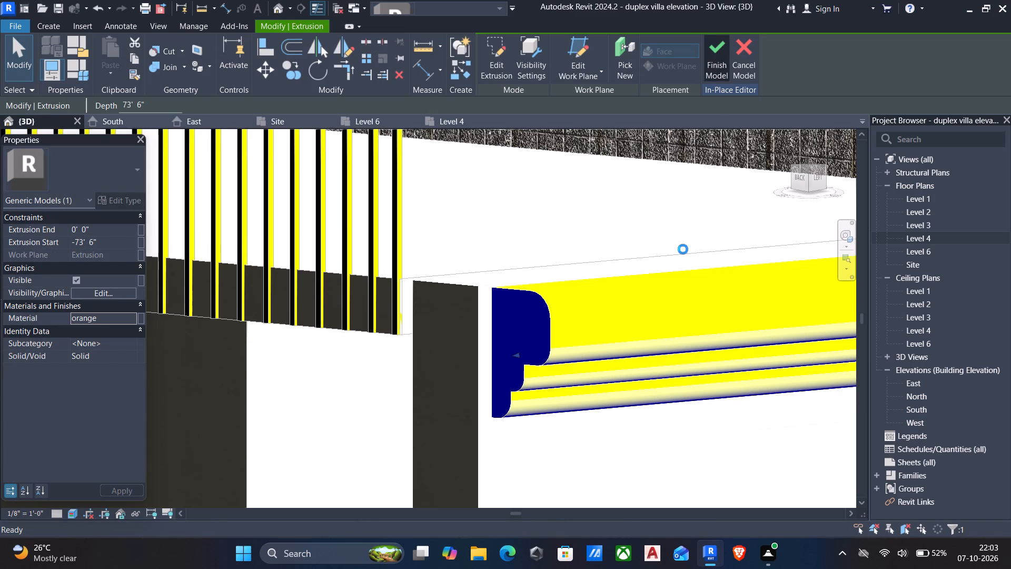
scroll(683, 249, "down", 7)
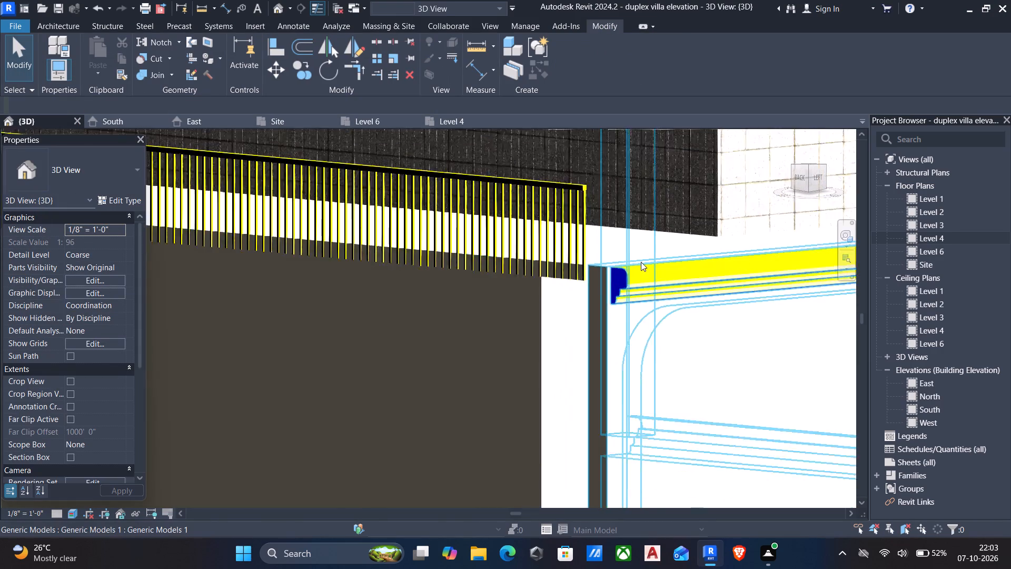
scroll(641, 262, "down", 1)
key("Escape")
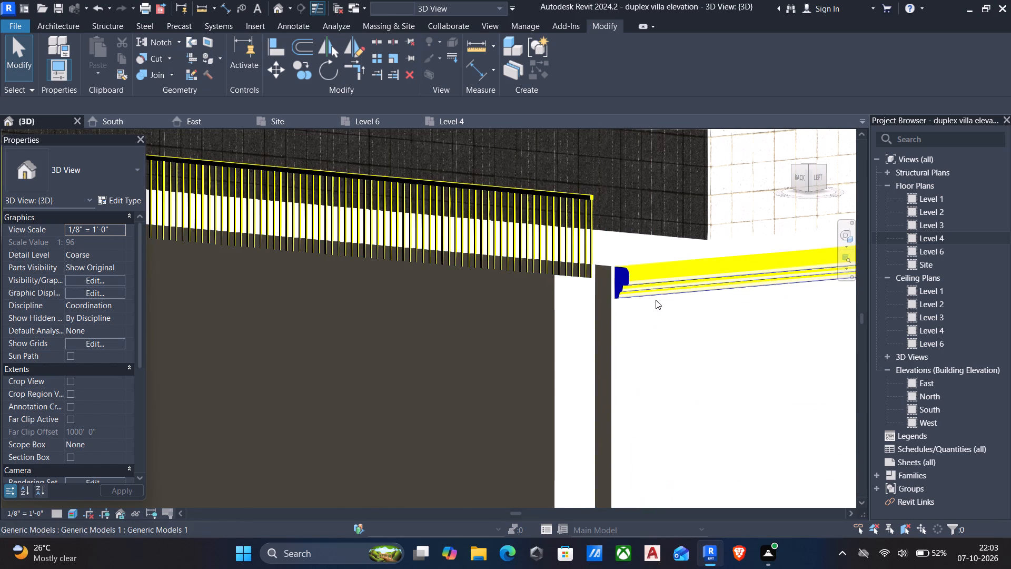
scroll(412, 526, "down", 5)
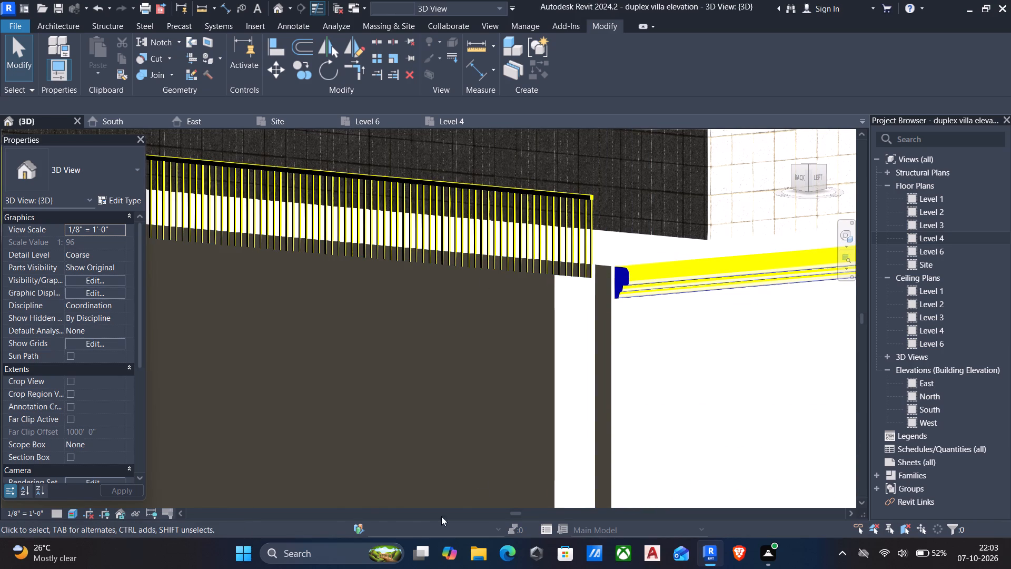
scroll(534, 438, "down", 5)
scroll(570, 433, "up", 1)
scroll(618, 426, "down", 3)
middle_click_drag(604, 425, 488, 398)
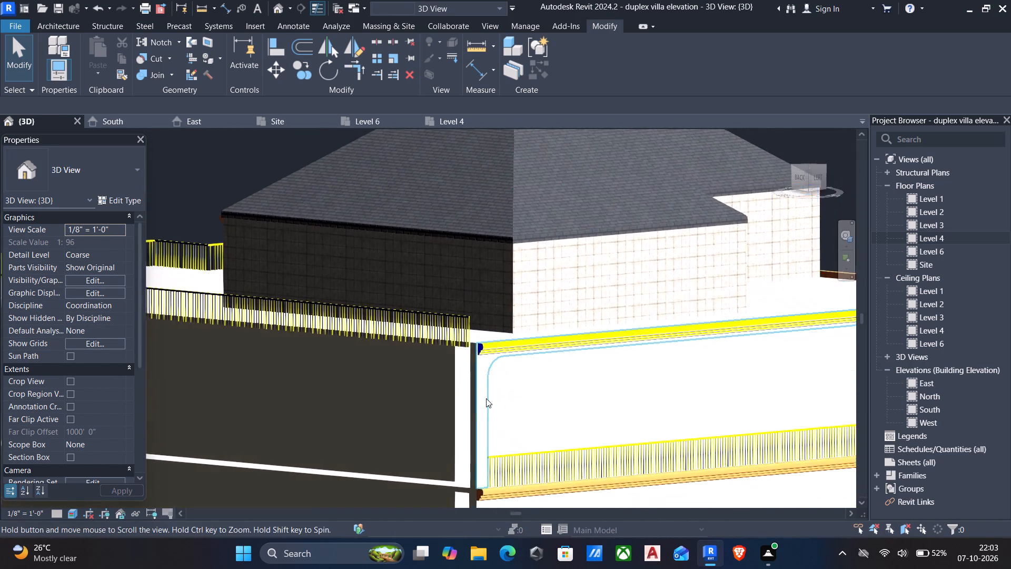
scroll(478, 398, "down", 5)
scroll(696, 401, "up", 7)
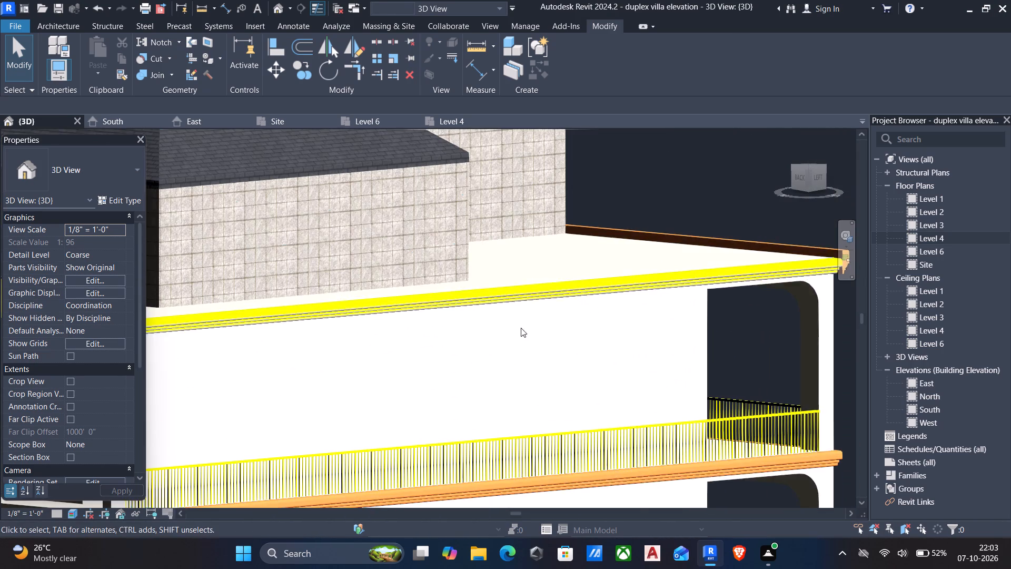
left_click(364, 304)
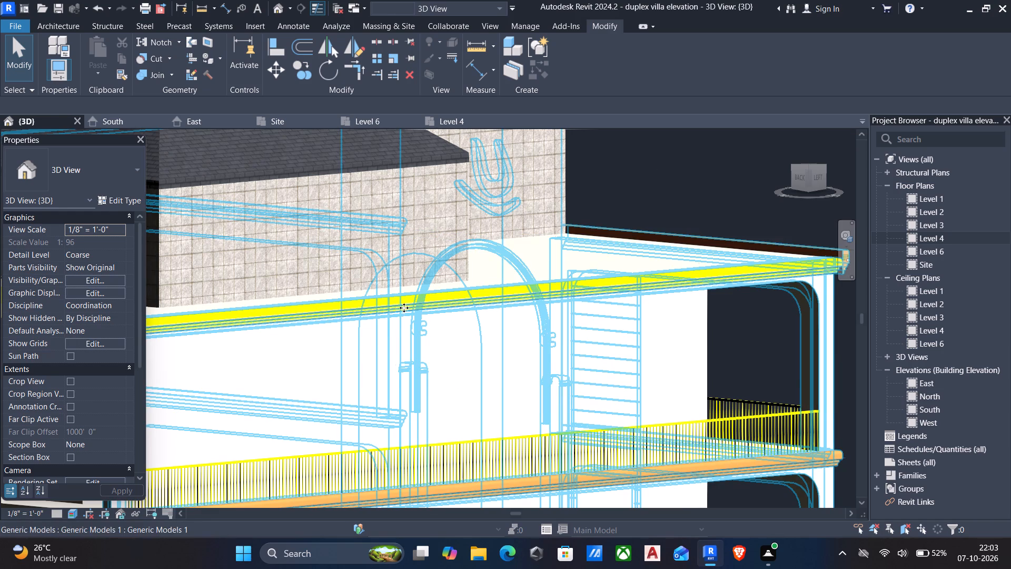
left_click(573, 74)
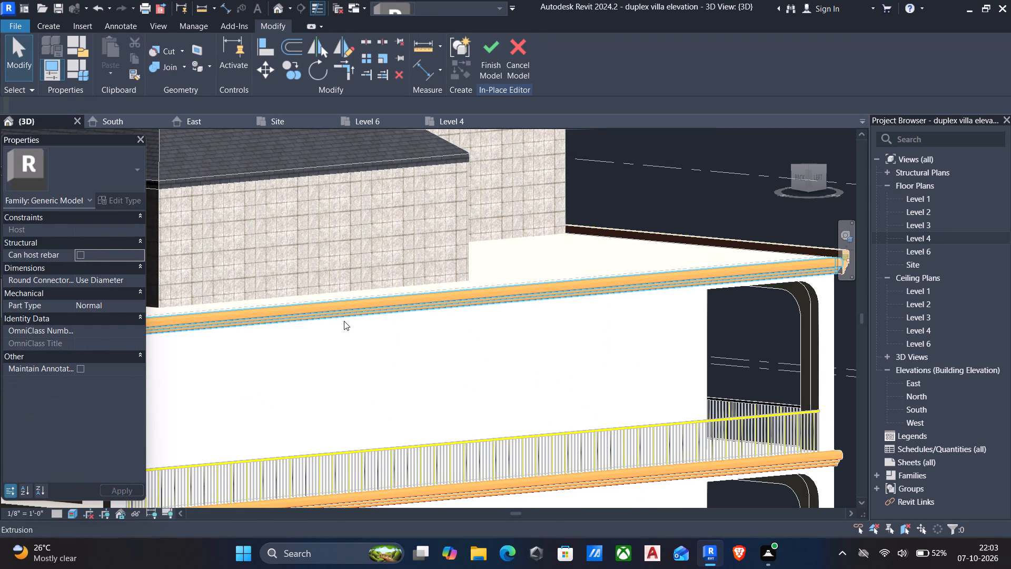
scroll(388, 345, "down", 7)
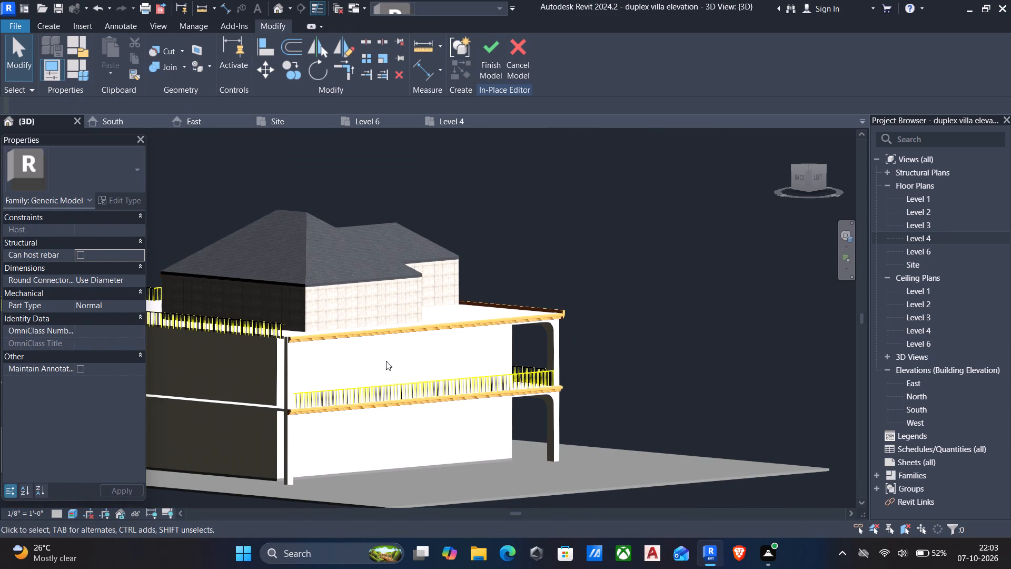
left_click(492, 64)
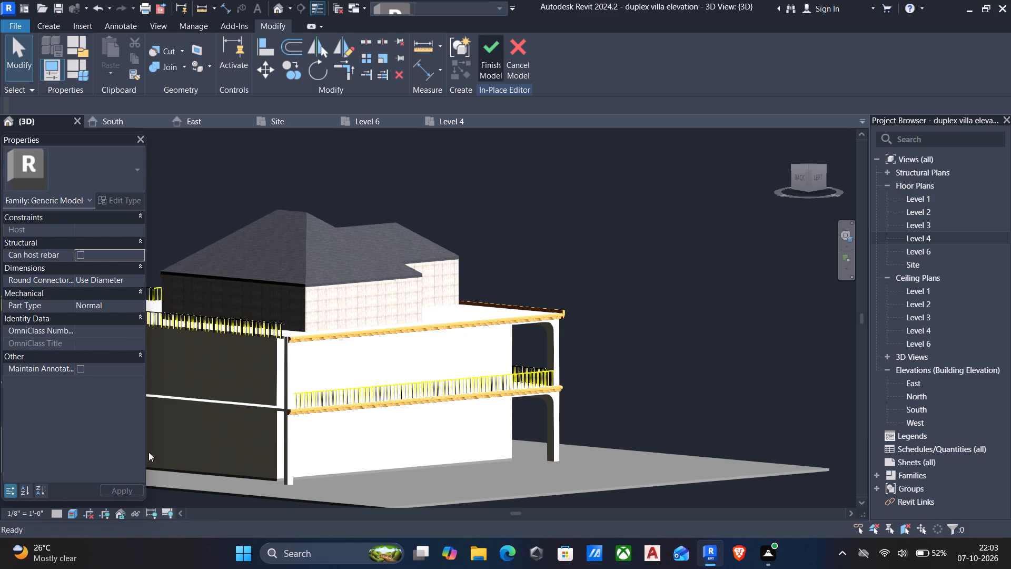
Set the 3D view's visual style to Shaded.
left_click(75, 512)
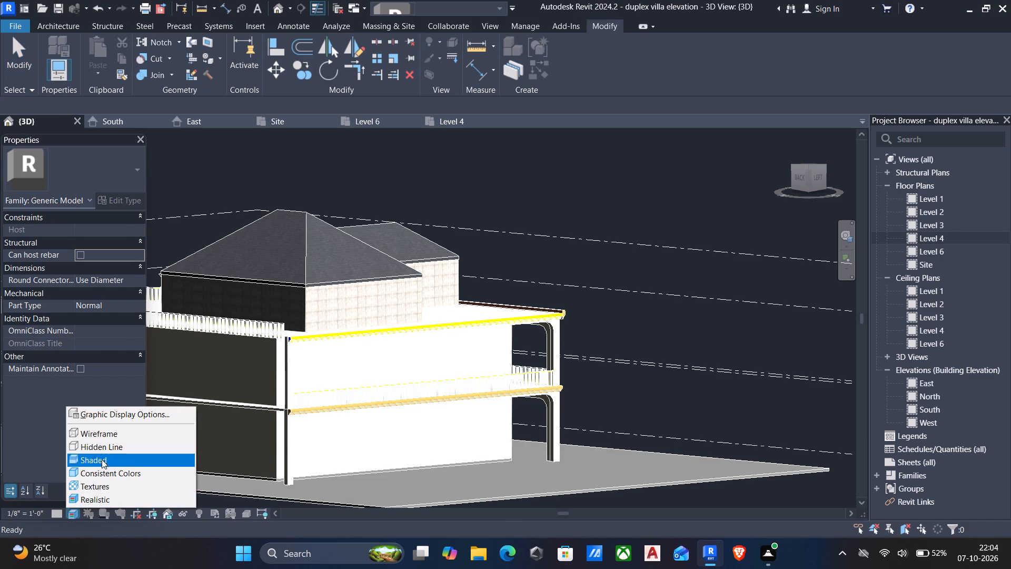
left_click(100, 460)
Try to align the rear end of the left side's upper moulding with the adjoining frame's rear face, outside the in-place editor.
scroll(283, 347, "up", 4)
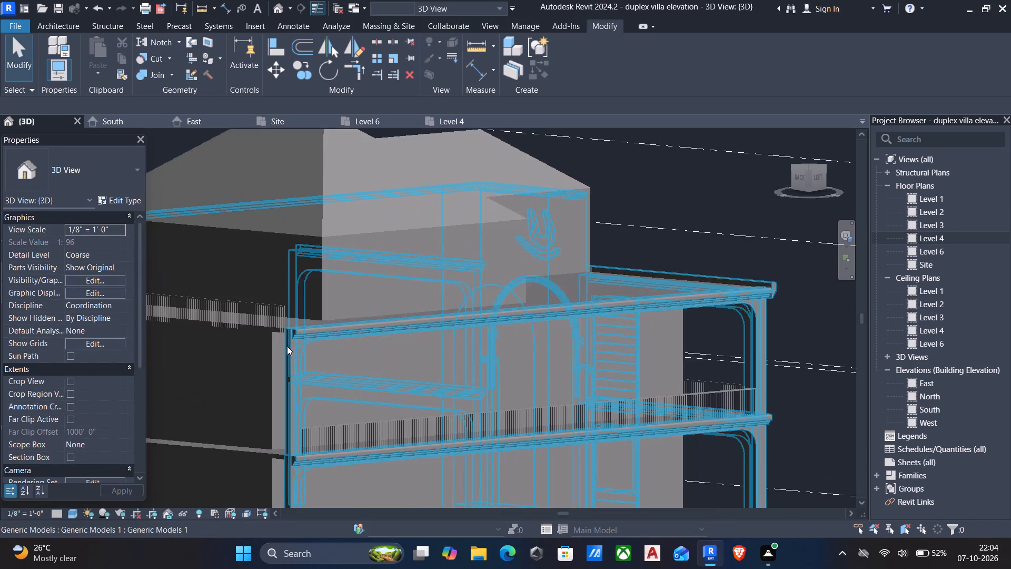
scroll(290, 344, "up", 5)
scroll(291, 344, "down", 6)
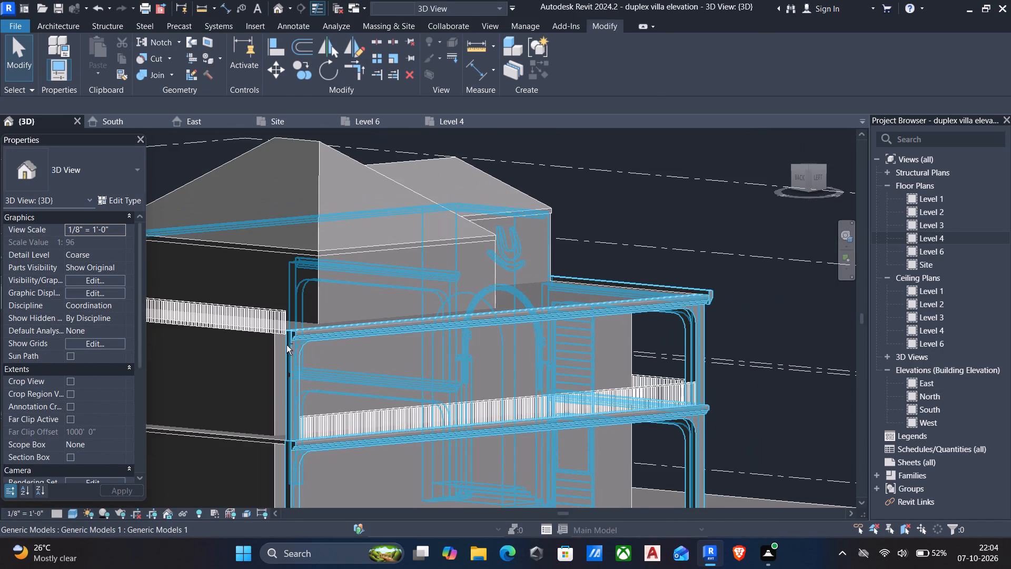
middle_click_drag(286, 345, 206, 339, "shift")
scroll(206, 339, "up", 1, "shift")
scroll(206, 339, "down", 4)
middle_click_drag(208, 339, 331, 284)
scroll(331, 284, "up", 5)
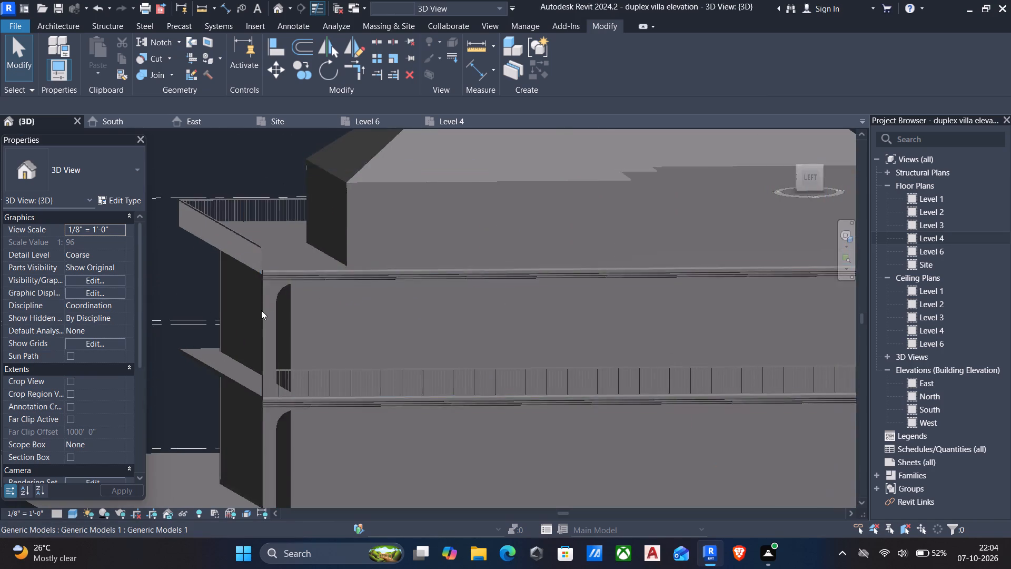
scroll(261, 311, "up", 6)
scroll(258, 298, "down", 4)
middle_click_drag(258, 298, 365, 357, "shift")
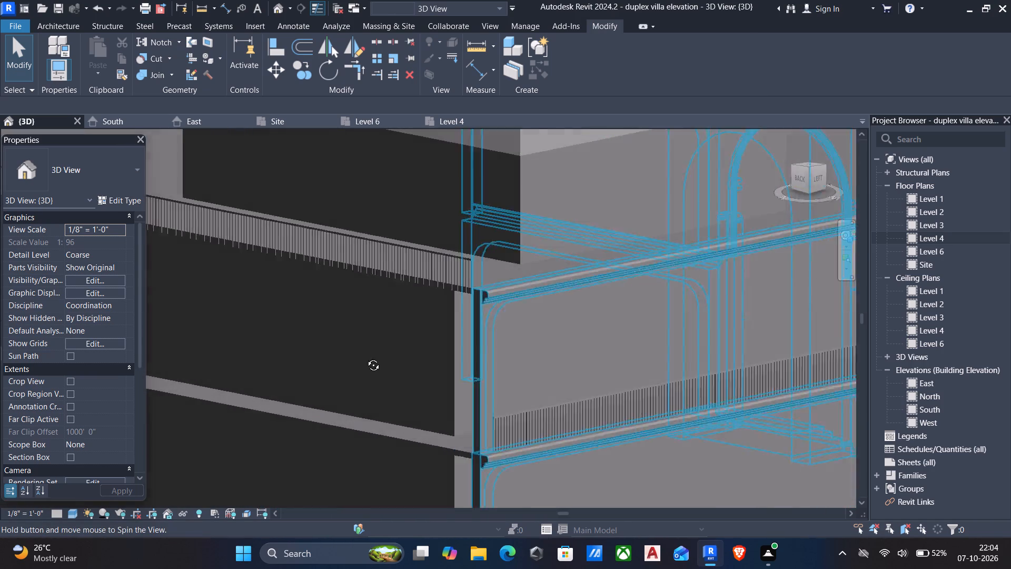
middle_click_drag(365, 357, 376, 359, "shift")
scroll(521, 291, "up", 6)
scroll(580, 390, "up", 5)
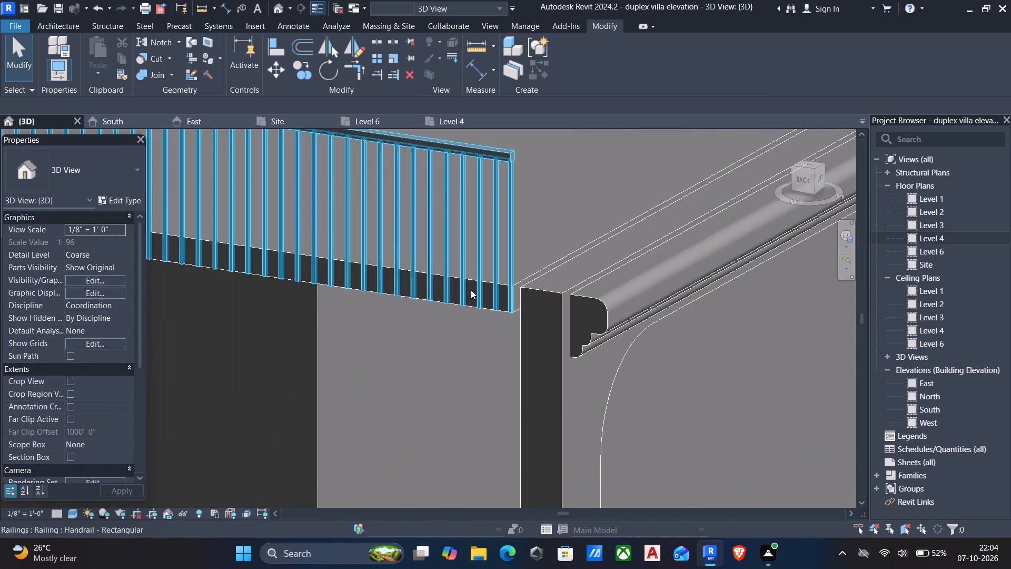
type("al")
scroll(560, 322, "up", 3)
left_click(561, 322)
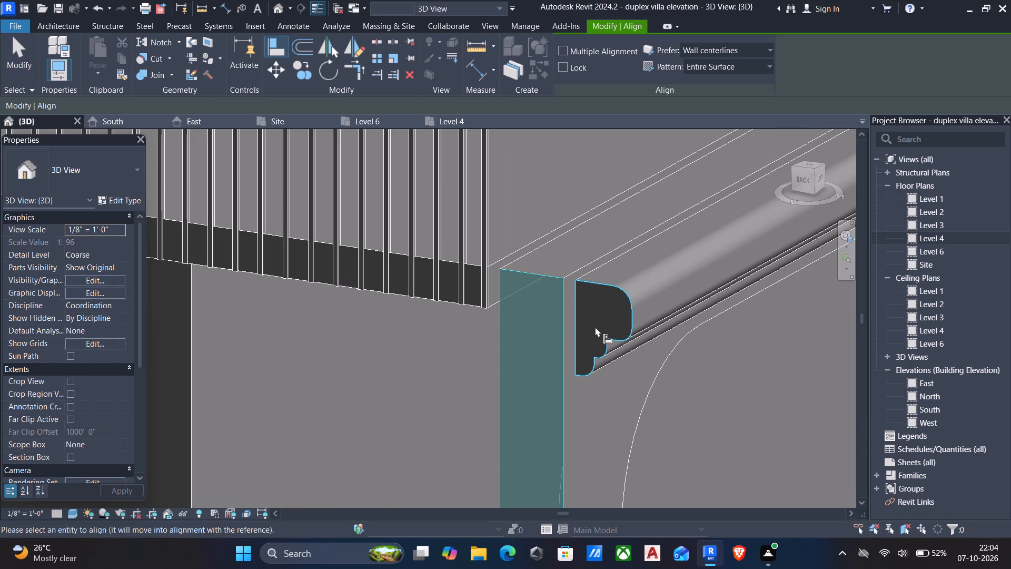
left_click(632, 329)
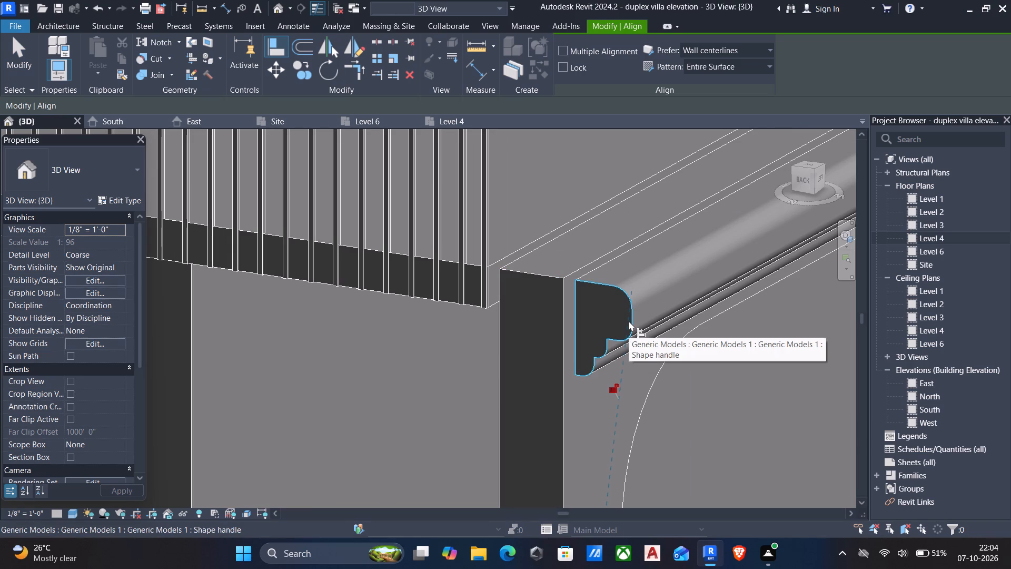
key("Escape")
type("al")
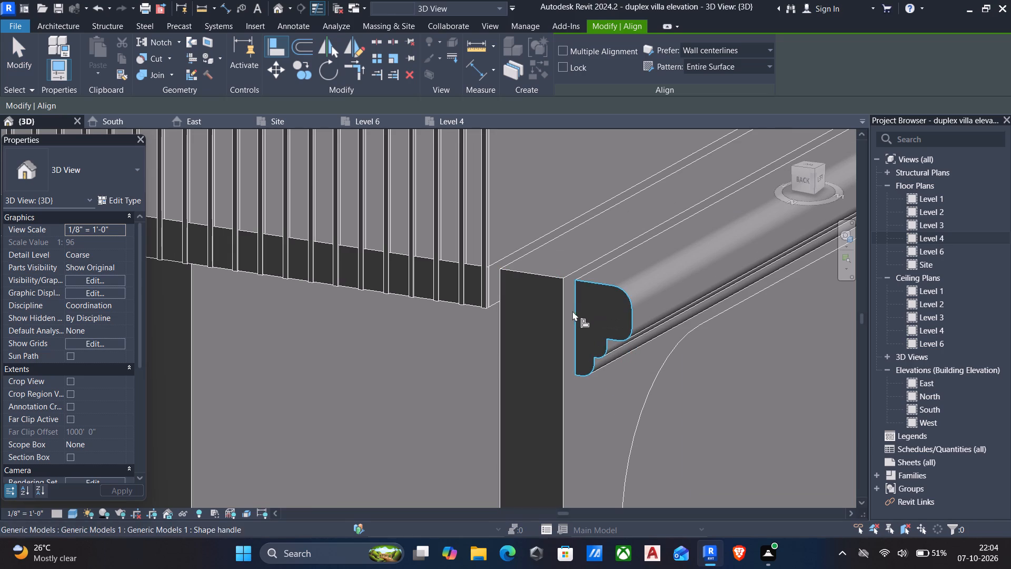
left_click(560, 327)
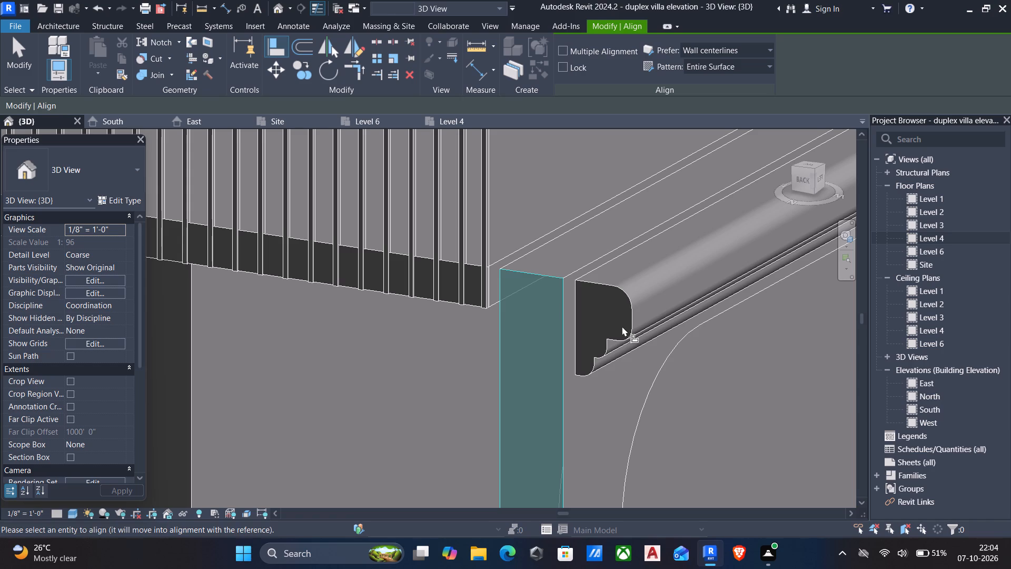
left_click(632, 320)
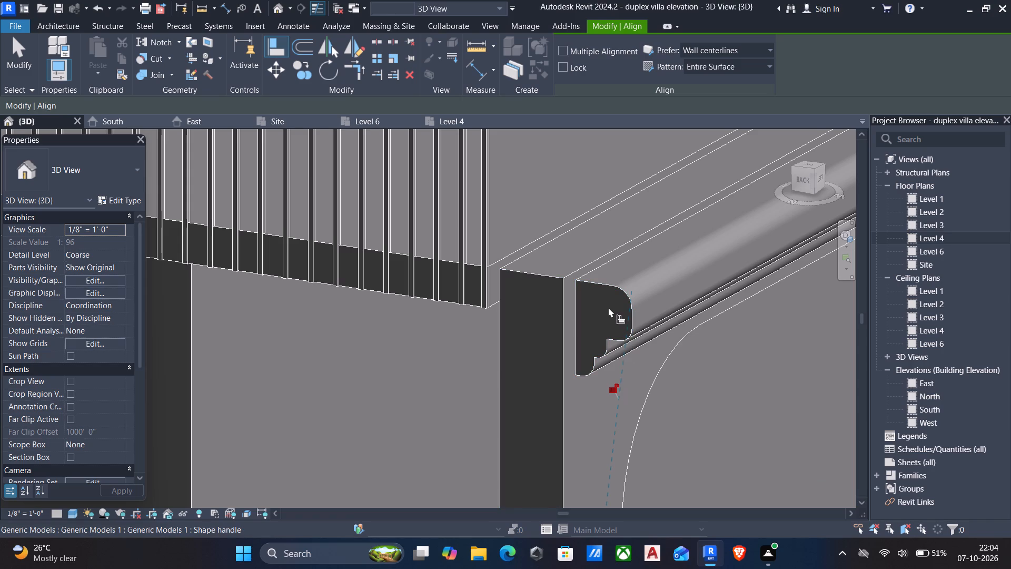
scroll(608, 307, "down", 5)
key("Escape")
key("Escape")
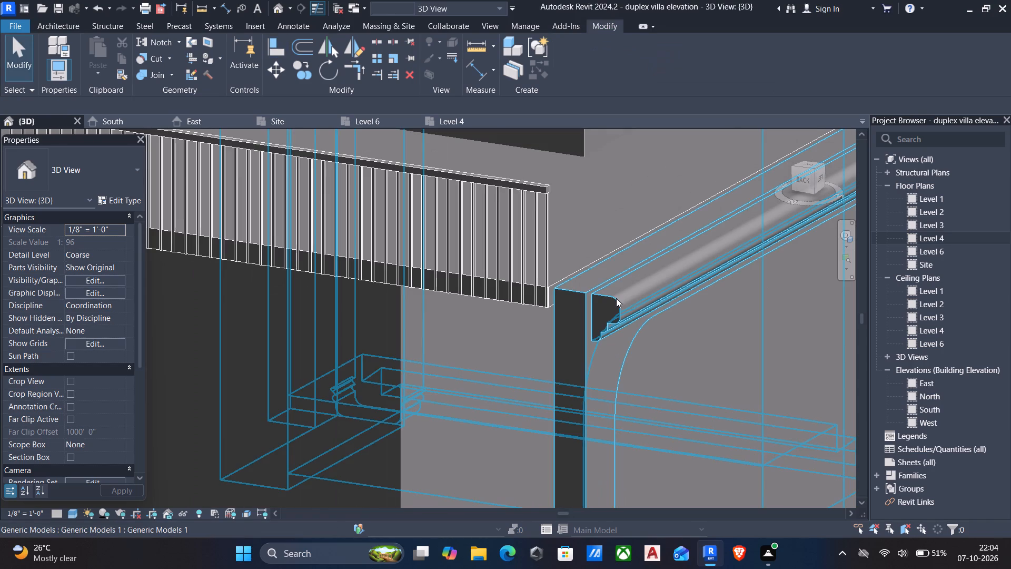
Edit the left-side upper moulding in place and extend its extrusion past the rear corner to a depth of about 73' 9 1/2".
left_click(616, 298)
left_click(568, 56)
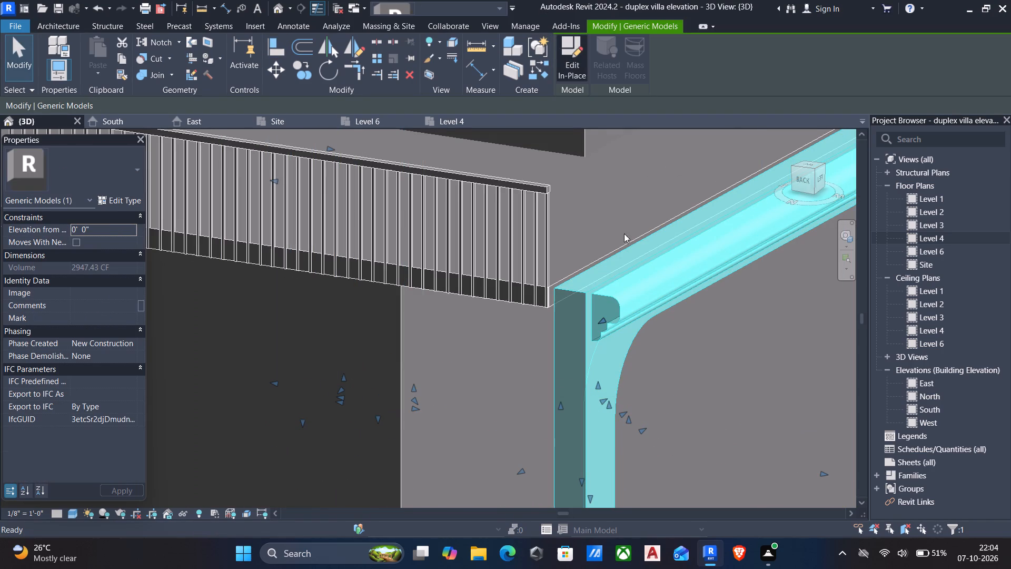
scroll(621, 288, "up", 5)
left_click(609, 314)
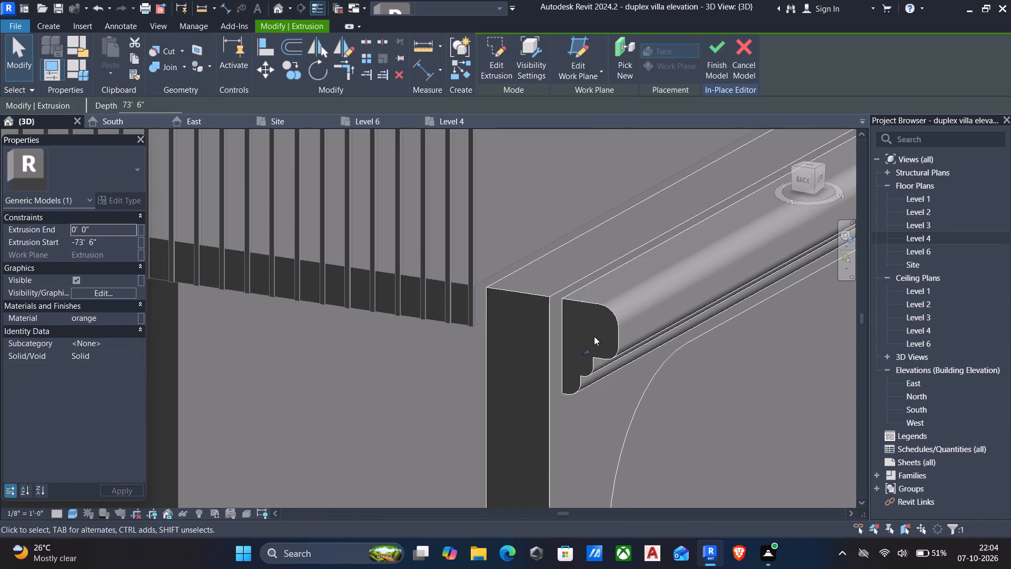
left_click_drag(587, 351, 573, 350)
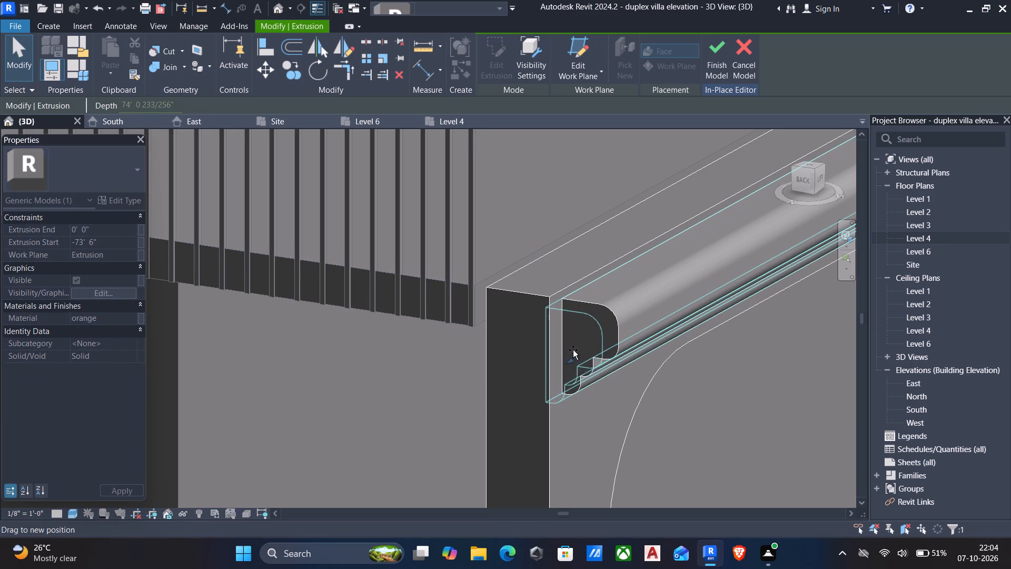
left_click_drag(573, 350, 574, 348)
scroll(596, 337, "down", 5)
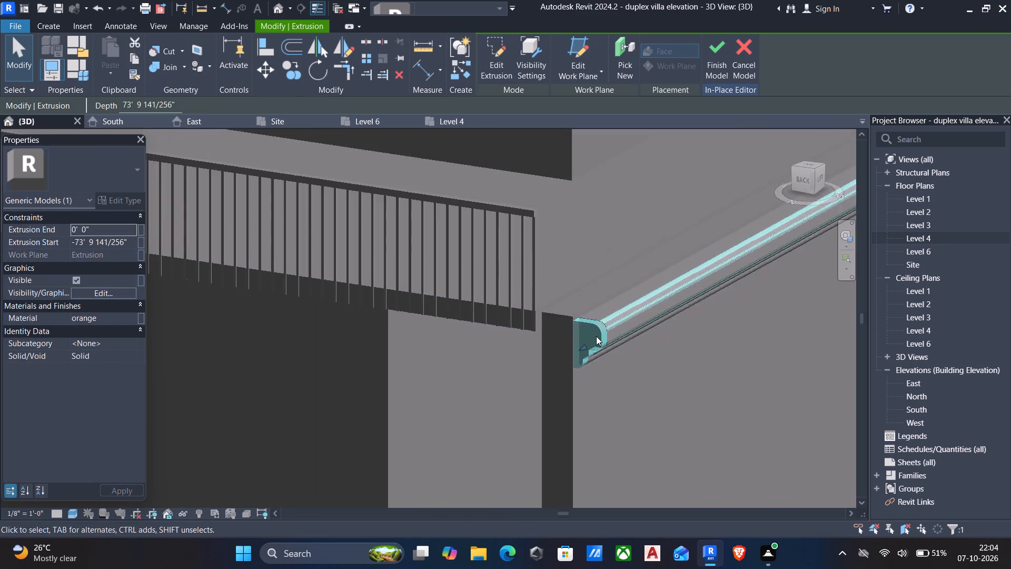
middle_click_drag(583, 336, 491, 339, "shift")
scroll(497, 334, "down", 7)
scroll(414, 314, "down", 2)
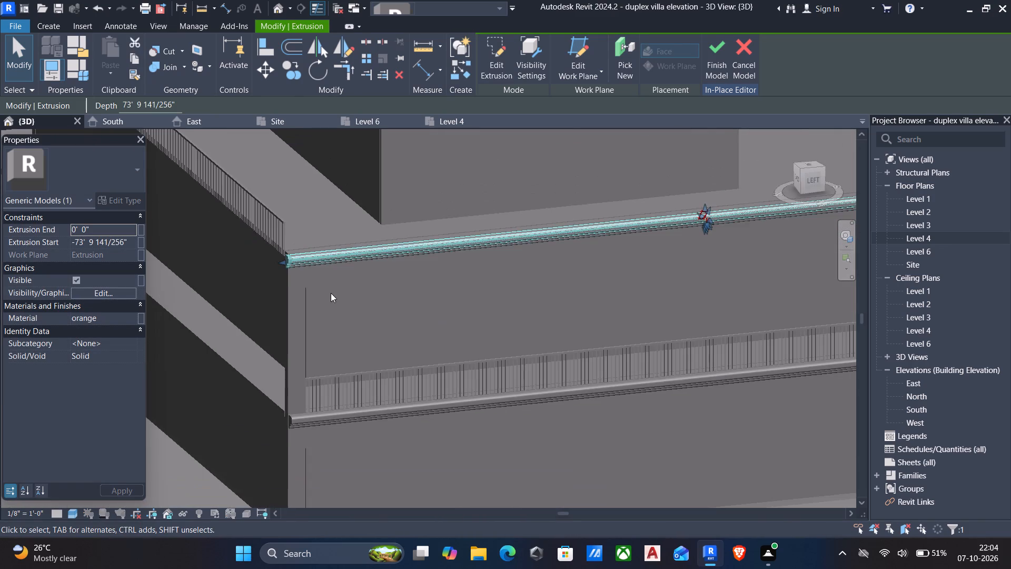
scroll(328, 291, "up", 5)
scroll(261, 226, "up", 5)
key("Escape")
Align the upper moulding extrusion's rear end face flush with the rear face of the left-side frame.
scroll(253, 252, "up", 7)
scroll(253, 252, "down", 2)
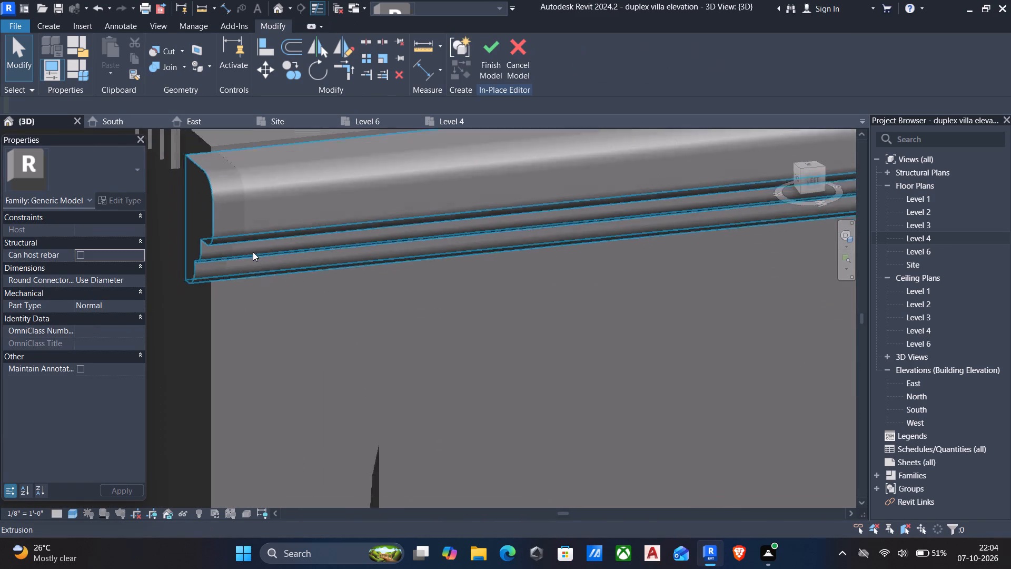
middle_click_drag(256, 287, 317, 333)
key("a")
key("l")
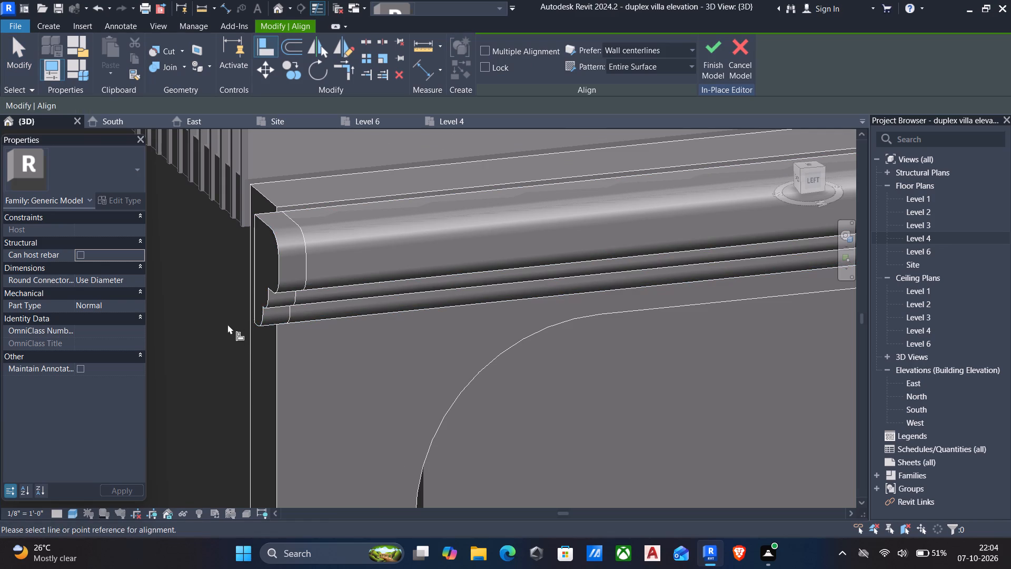
left_click(271, 367)
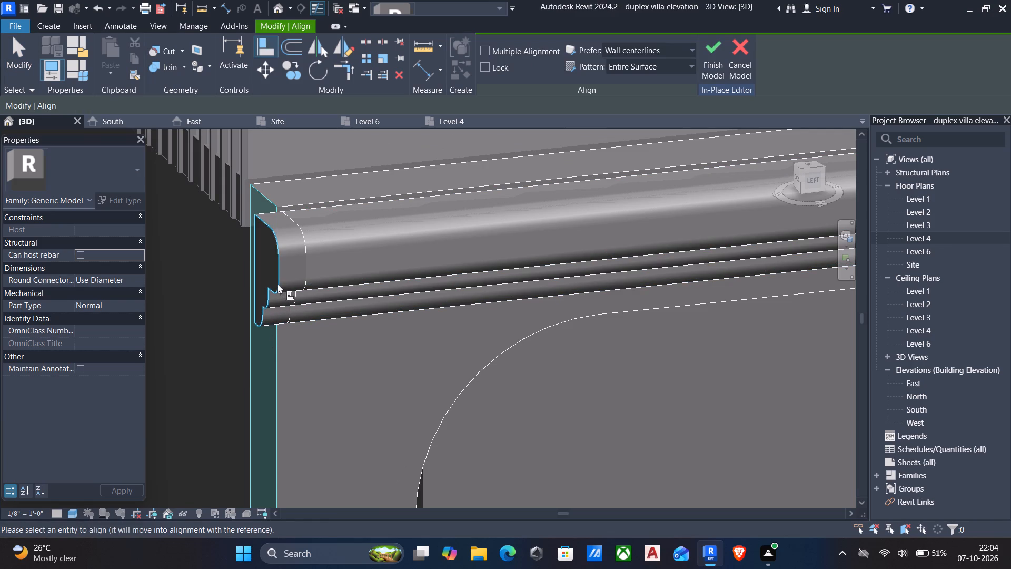
left_click(277, 283)
Inspect the rear end of the upper moulding from the side, above and behind to check that it sits flush with the frame.
scroll(344, 293, "down", 2)
middle_click_drag(343, 294, 337, 294, "shift")
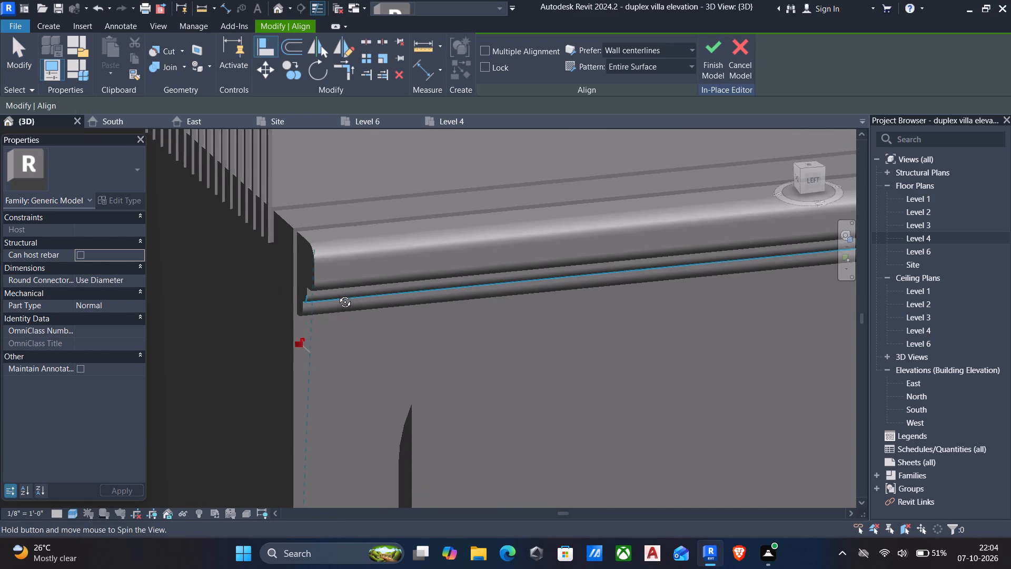
middle_click_drag(337, 294, 329, 283, "shift")
scroll(329, 281, "up", 6)
scroll(268, 251, "up", 7)
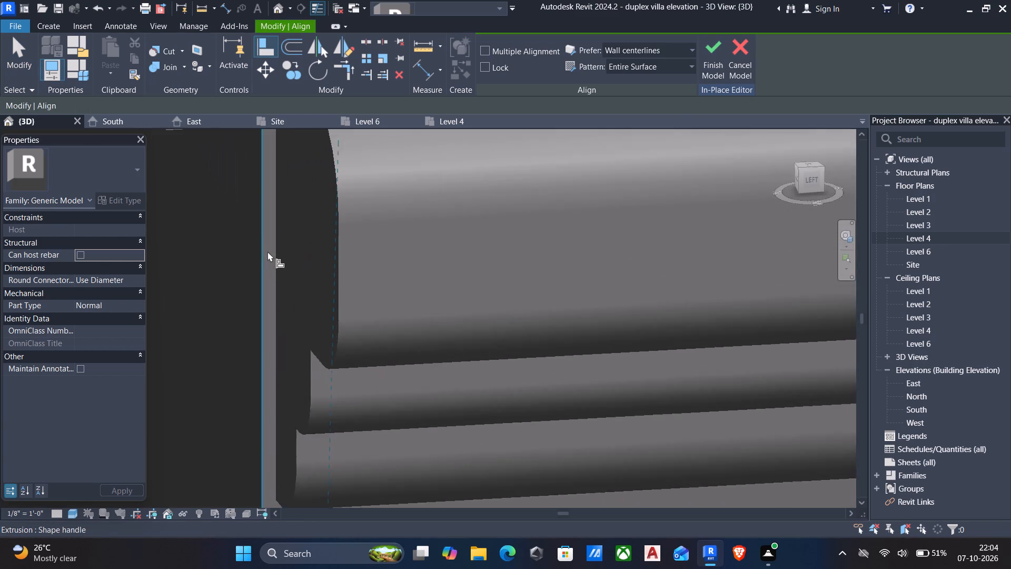
scroll(267, 251, "up", 2)
scroll(267, 251, "down", 2, "shift")
middle_click_drag(265, 252, 240, 249, "shift")
scroll(240, 249, "up", 1, "shift")
scroll(240, 249, "down", 5)
middle_click_drag(242, 250, 242, 273, "shift")
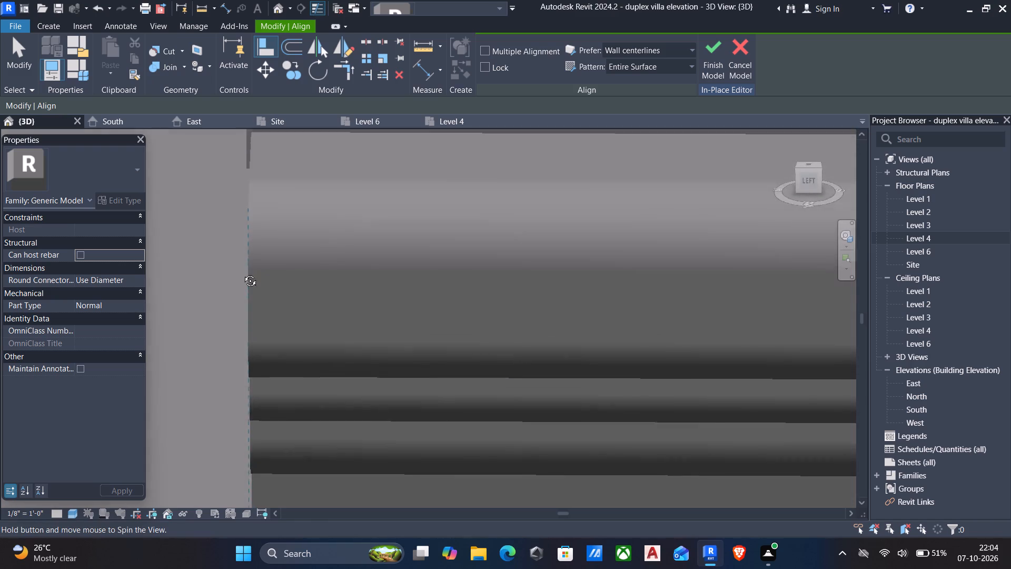
middle_click_drag(242, 273, 240, 326, "shift")
scroll(247, 325, "down", 3)
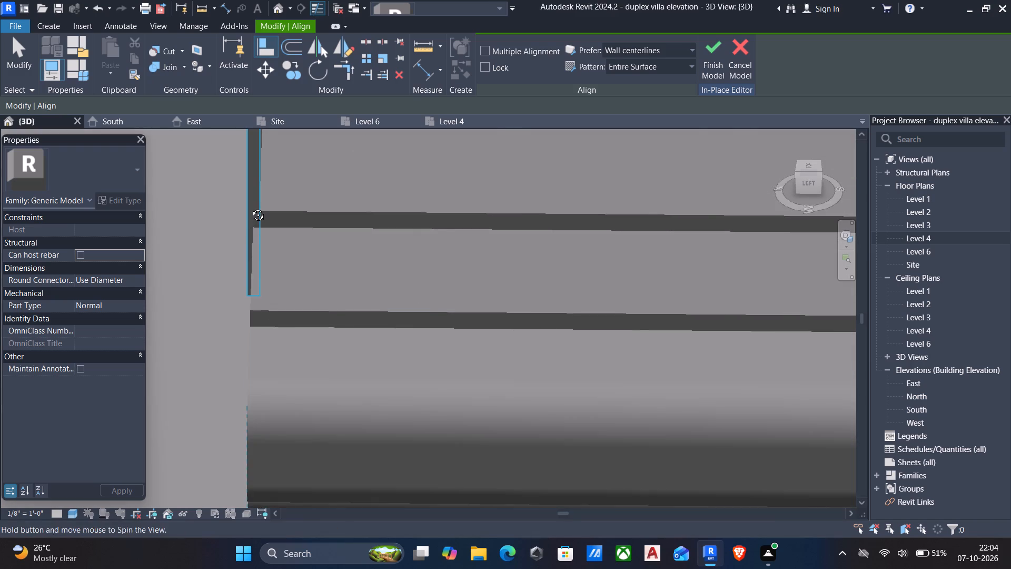
middle_click(250, 209, "shift")
middle_click_drag(253, 292, 254, 182, "shift")
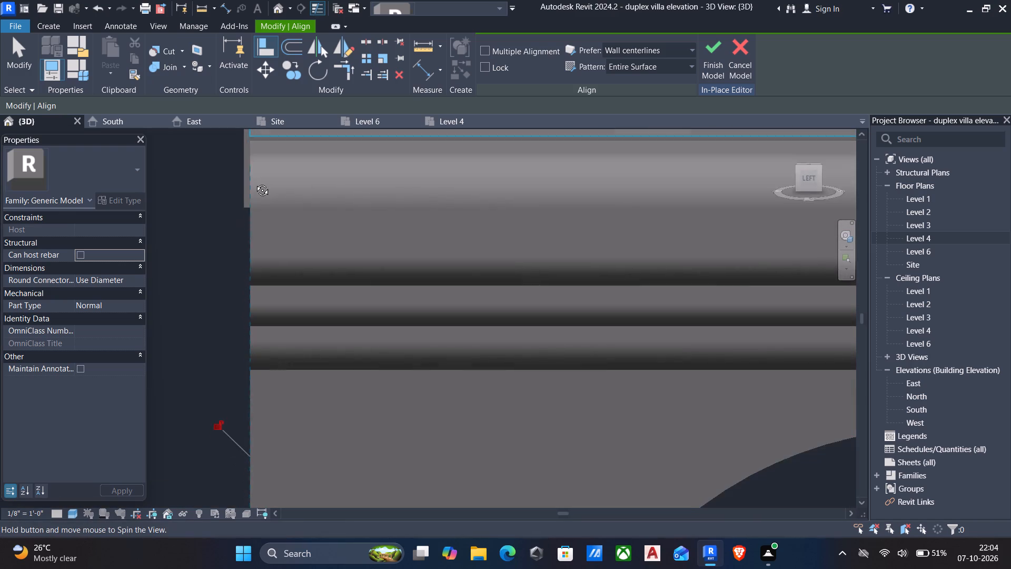
middle_click_drag(254, 182, 444, 232, "shift")
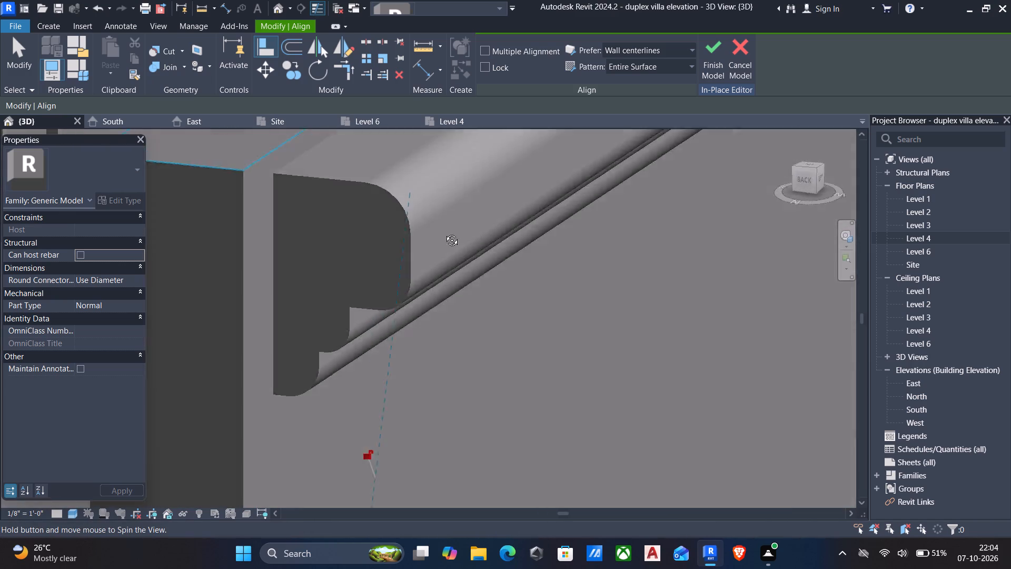
middle_click_drag(444, 232, 680, 341, "shift")
middle_click_drag(478, 288, 428, 325, "shift")
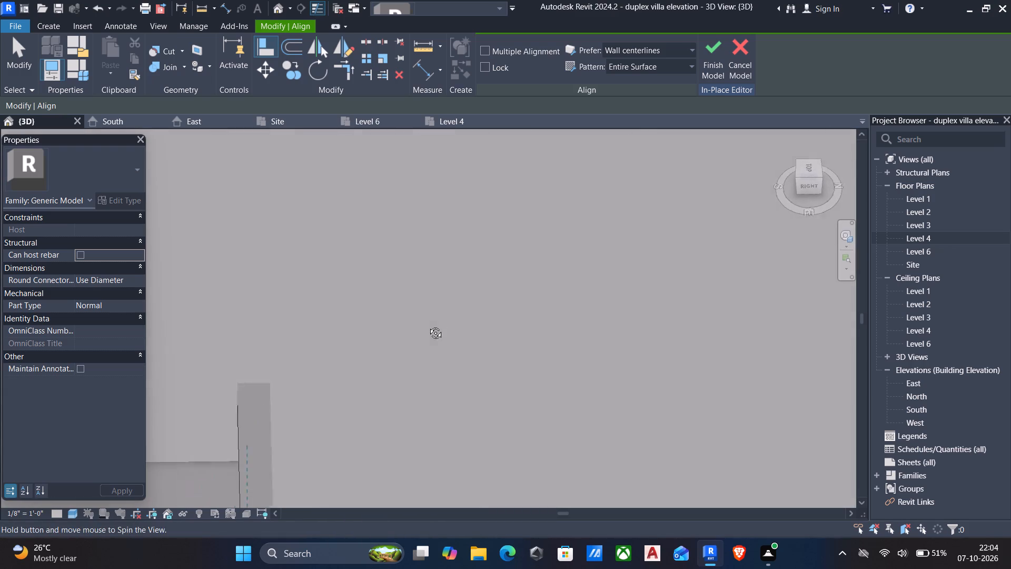
middle_click_drag(428, 325, 420, 329, "shift")
middle_click_drag(420, 329, 189, 401, "shift")
Align the upper moulding's top face with the top face of the left-side frame and check the rear corner.
scroll(219, 350, "down", 4)
middle_click_drag(236, 358, 311, 262)
scroll(336, 237, "up", 1)
scroll(340, 235, "down", 12)
middle_click_drag(340, 303, 334, 257)
scroll(334, 259, "up", 6, "shift")
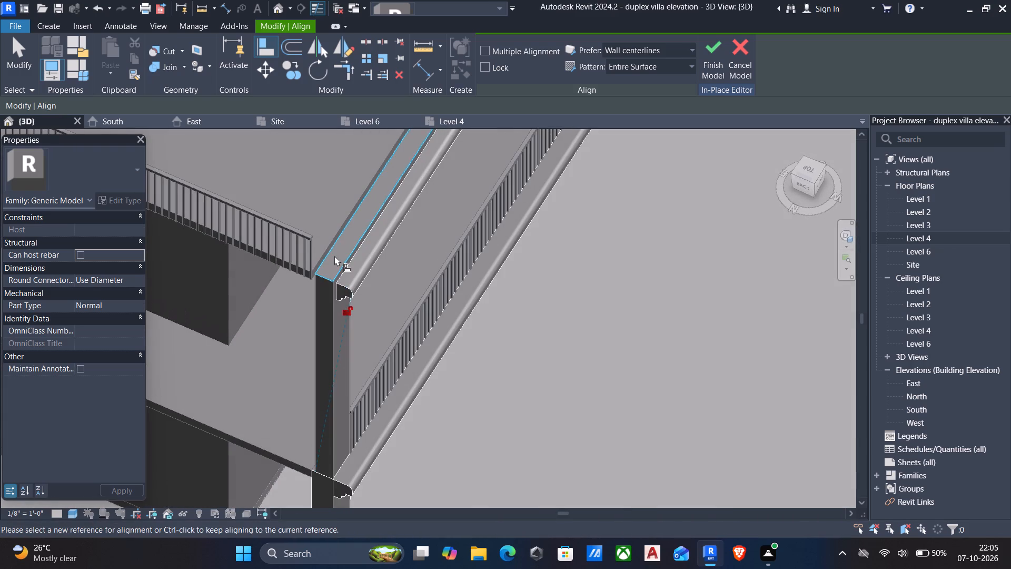
scroll(342, 267, "up", 6)
left_click(342, 267)
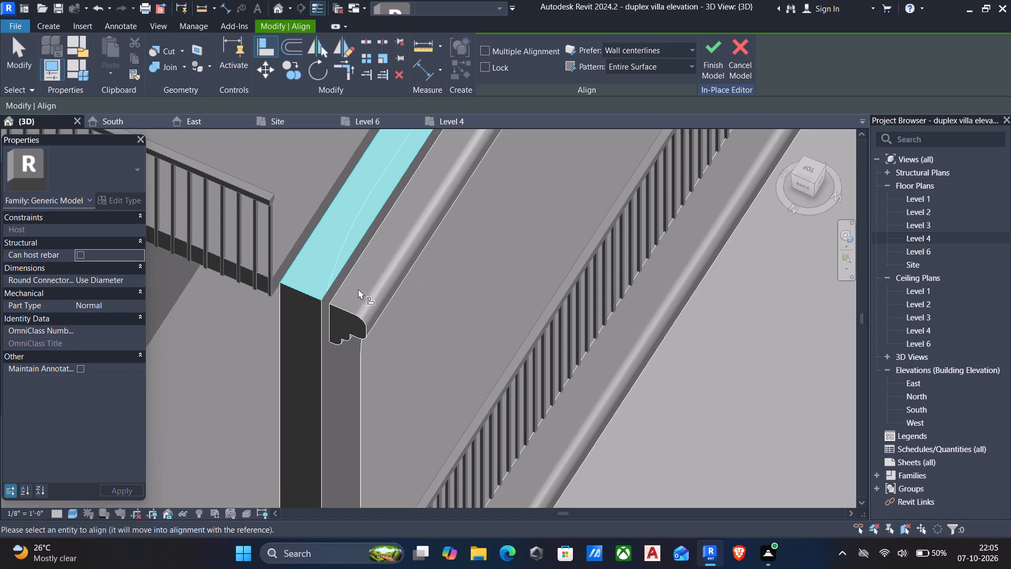
left_click(351, 308)
scroll(362, 283, "down", 6)
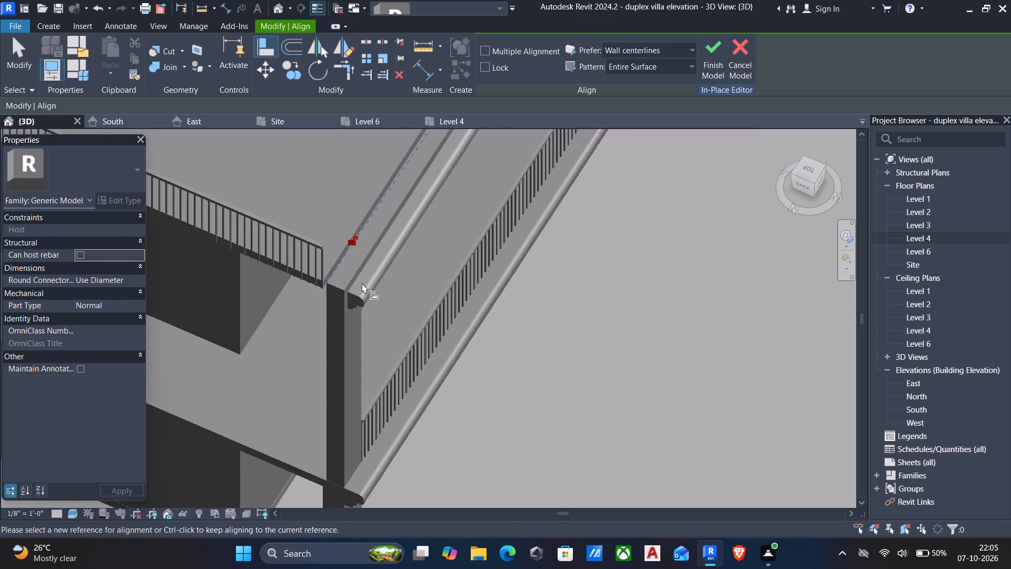
middle_click_drag(362, 283, 361, 228, "shift")
middle_click_drag(361, 228, 447, 345)
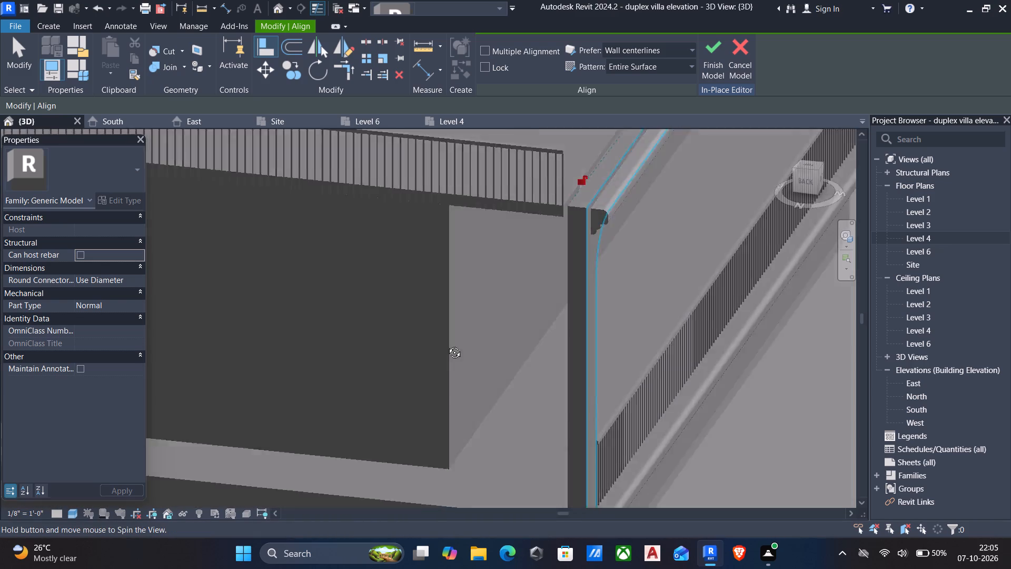
Check the upper moulding's rear corner against the left-side frame and finish the in-place model edit.
middle_click_drag(447, 345, 497, 381)
scroll(501, 370, "down", 2)
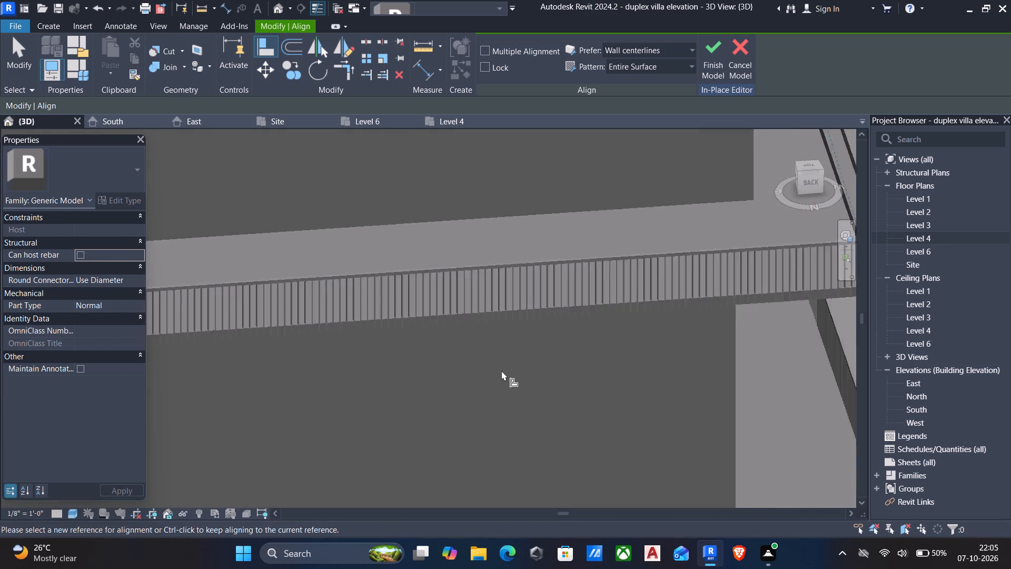
scroll(501, 370, "down", 2)
middle_click_drag(498, 374, 382, 368)
scroll(559, 316, "up", 2)
scroll(620, 337, "down", 3)
middle_click_drag(632, 350, 581, 276, "shift")
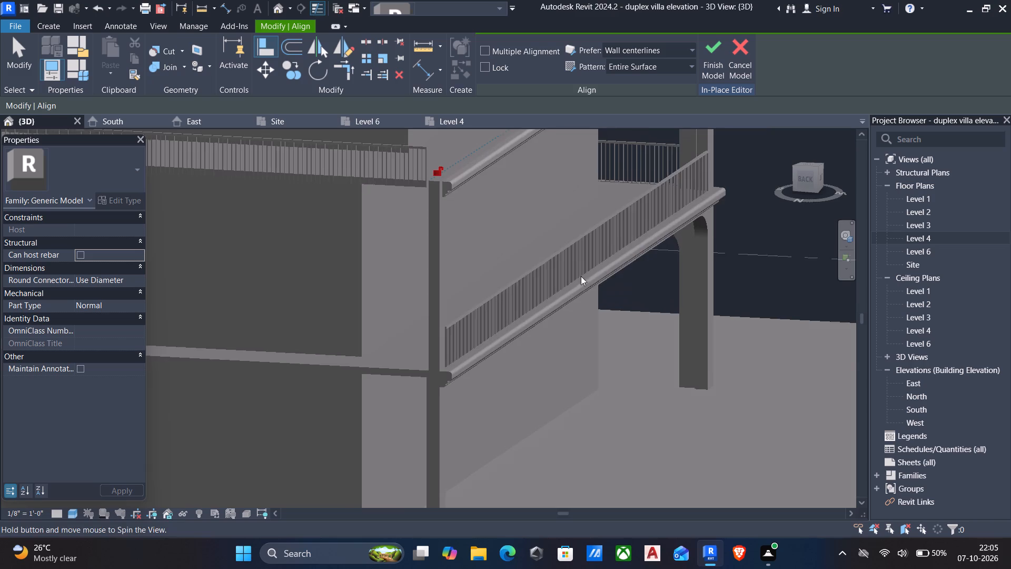
middle_click_drag(577, 283, 572, 393)
scroll(562, 287, "down", 3)
middle_click_drag(538, 334, 532, 360)
scroll(548, 333, "up", 2)
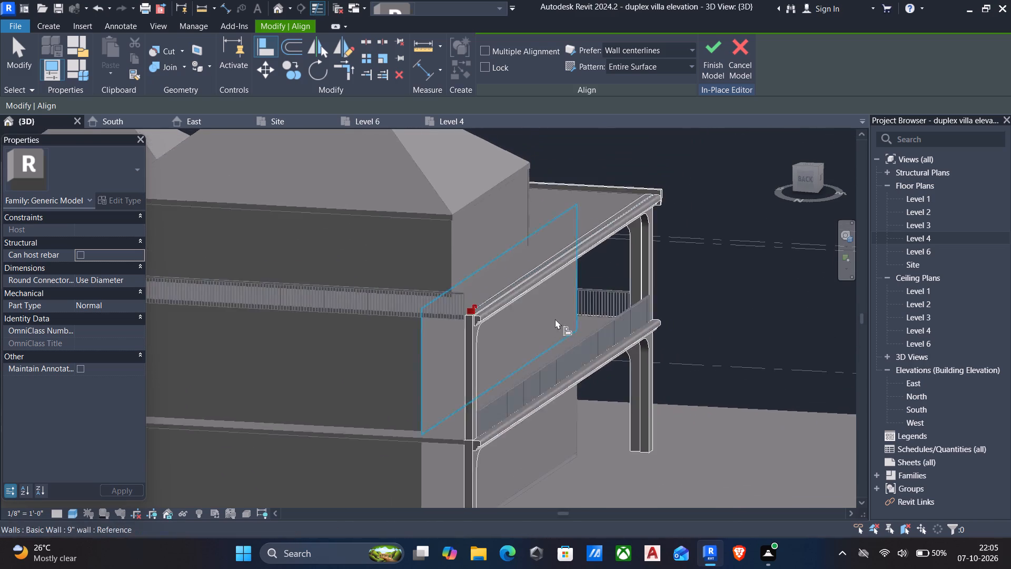
scroll(555, 319, "up", 3)
scroll(571, 232, "up", 6)
scroll(465, 278, "down", 5)
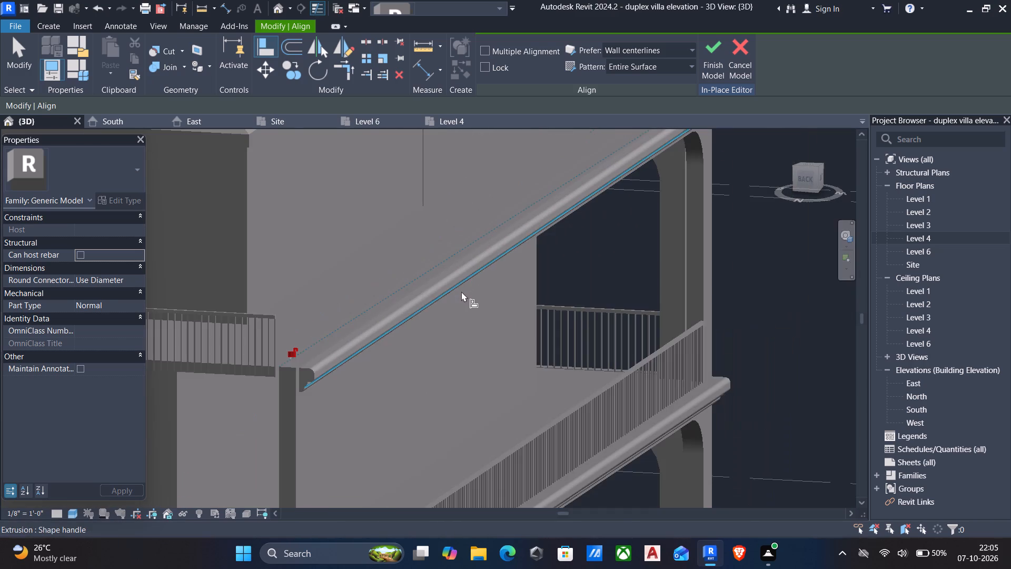
left_click(715, 51)
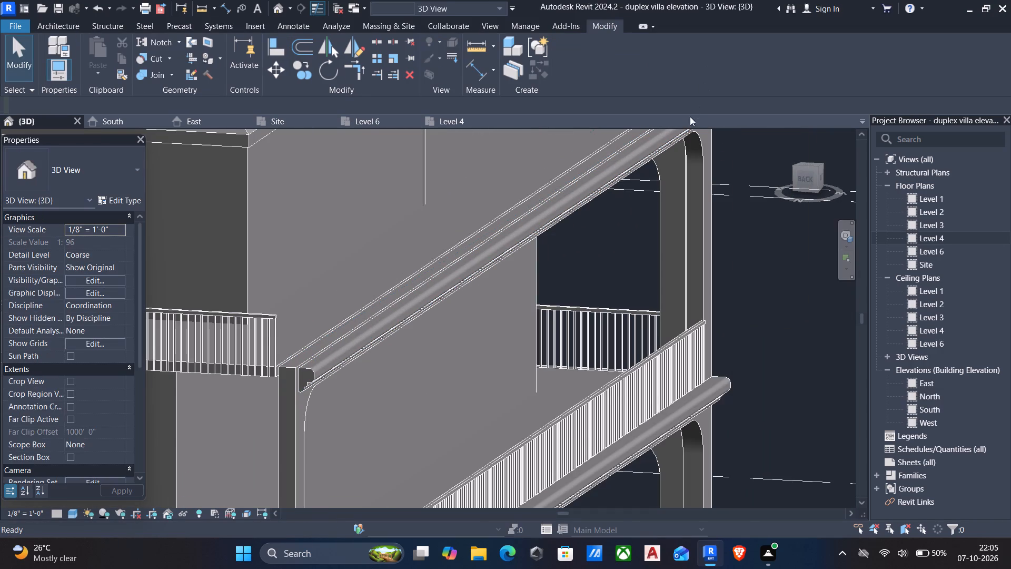
Review the type properties of the Level 3 side balcony's Handrail - Rectangular railing, and close them without changes.
scroll(640, 170, "down", 5)
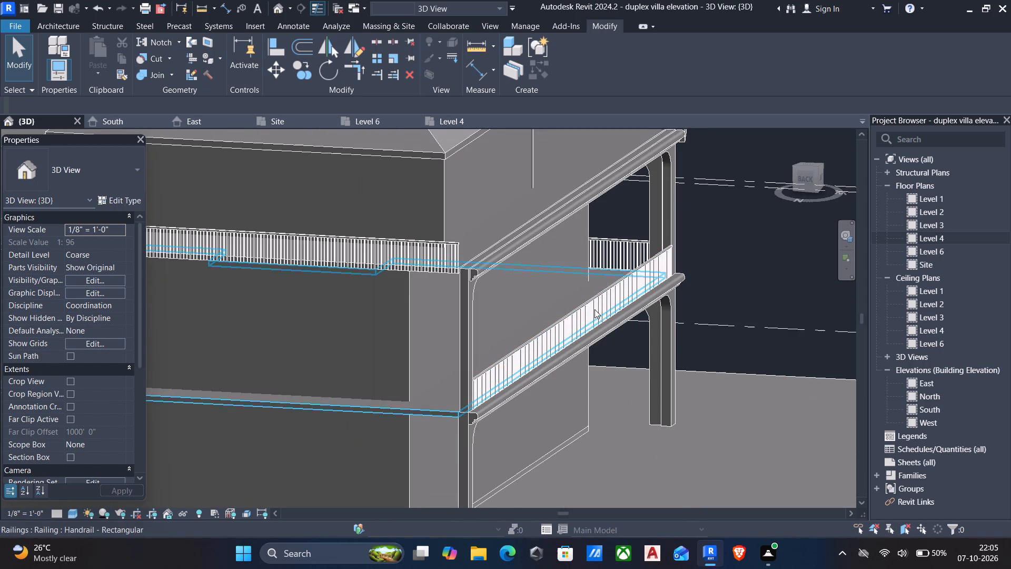
left_click(594, 309)
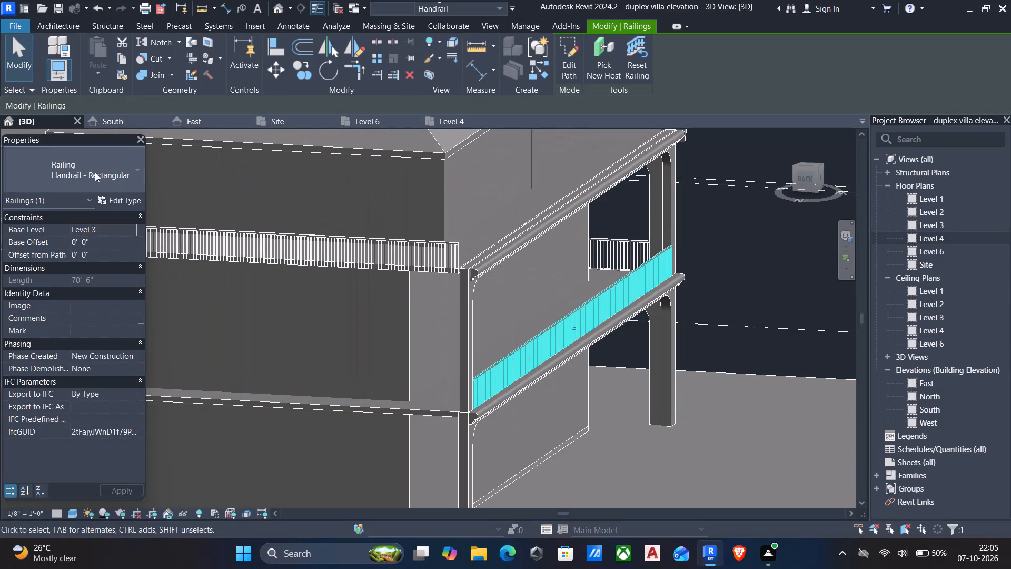
left_click(115, 200)
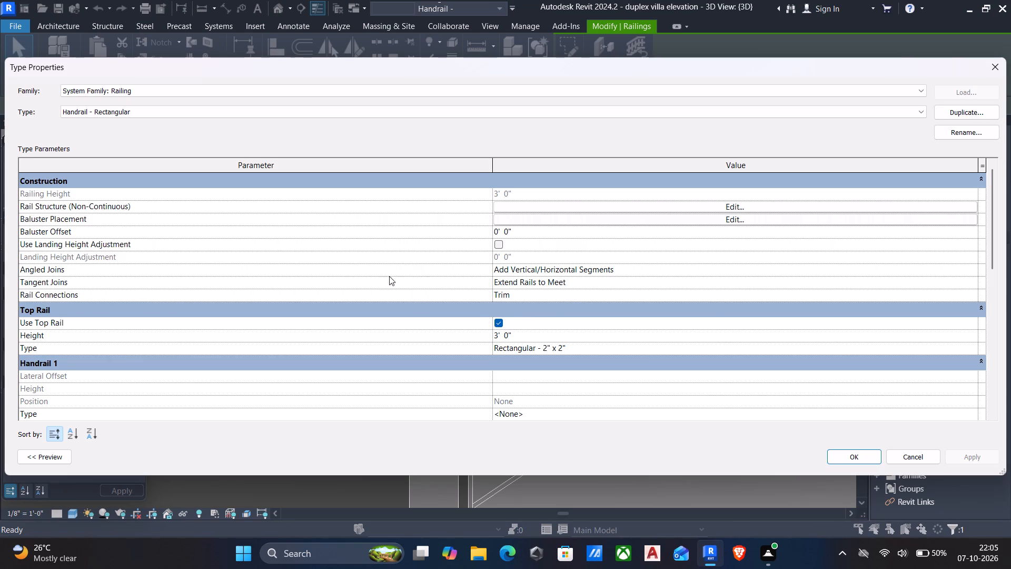
scroll(389, 276, "down", 11)
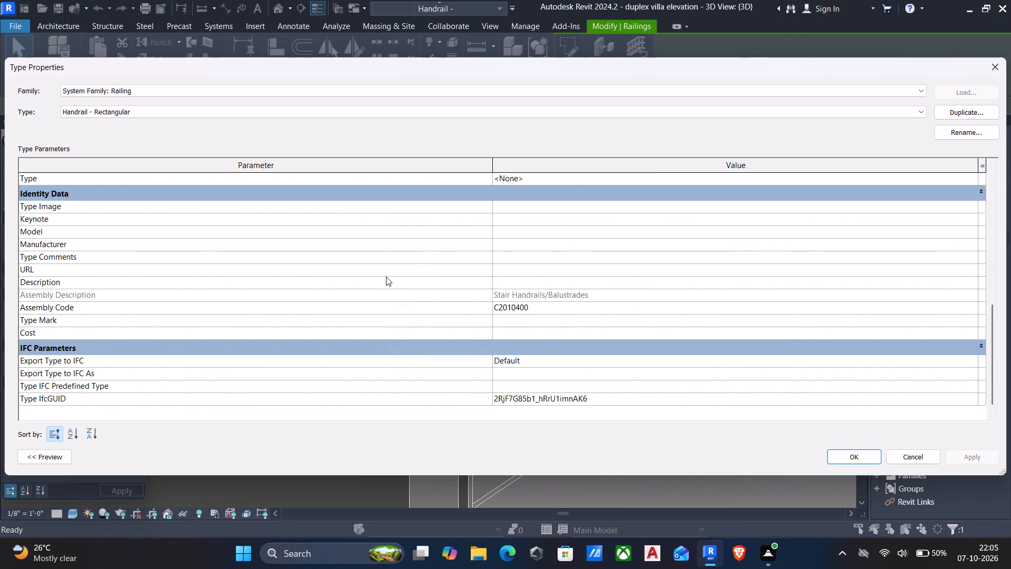
scroll(386, 277, "down", 1)
scroll(546, 316, "up", 2)
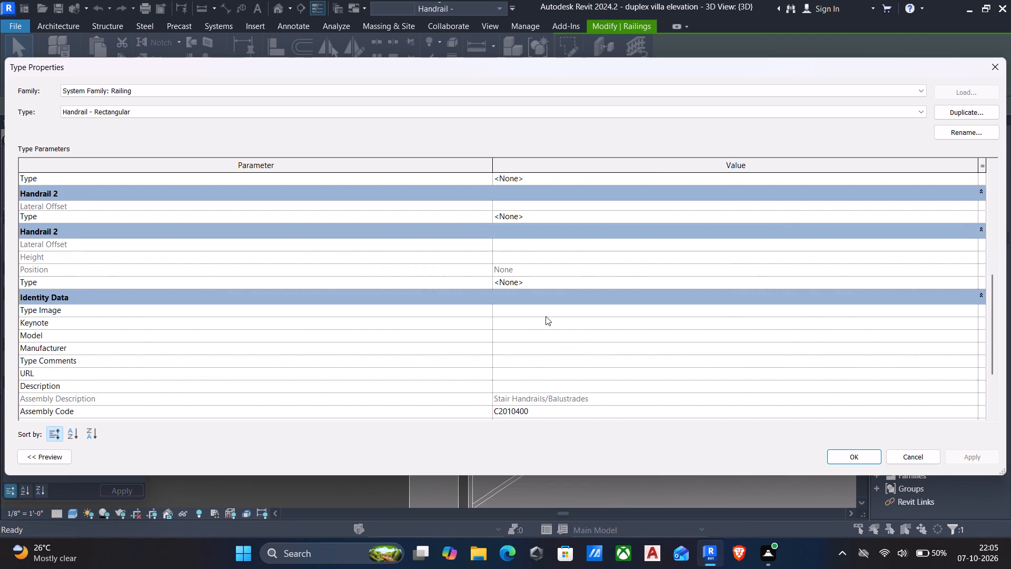
scroll(546, 316, "up", 2)
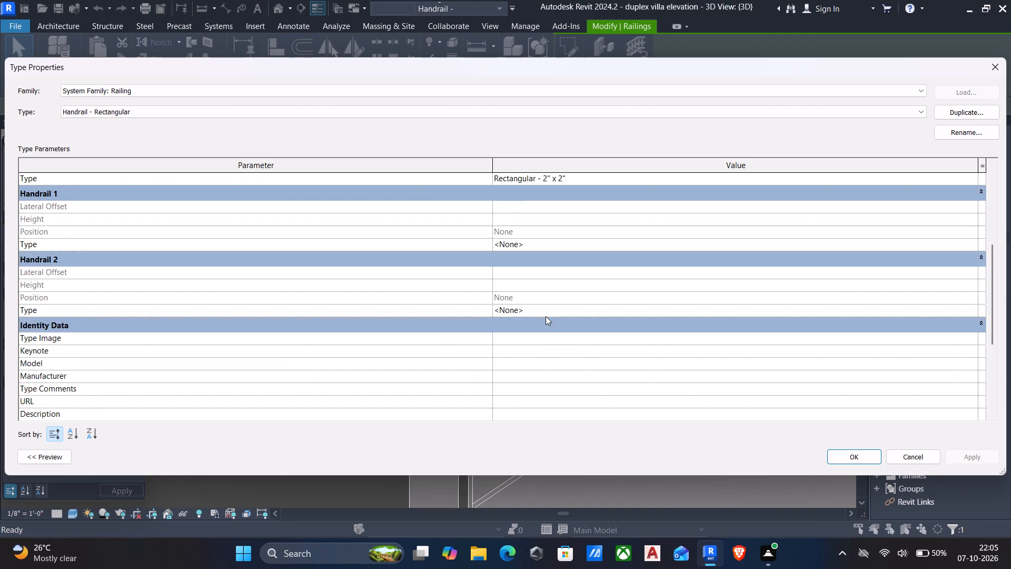
scroll(547, 316, "up", 7)
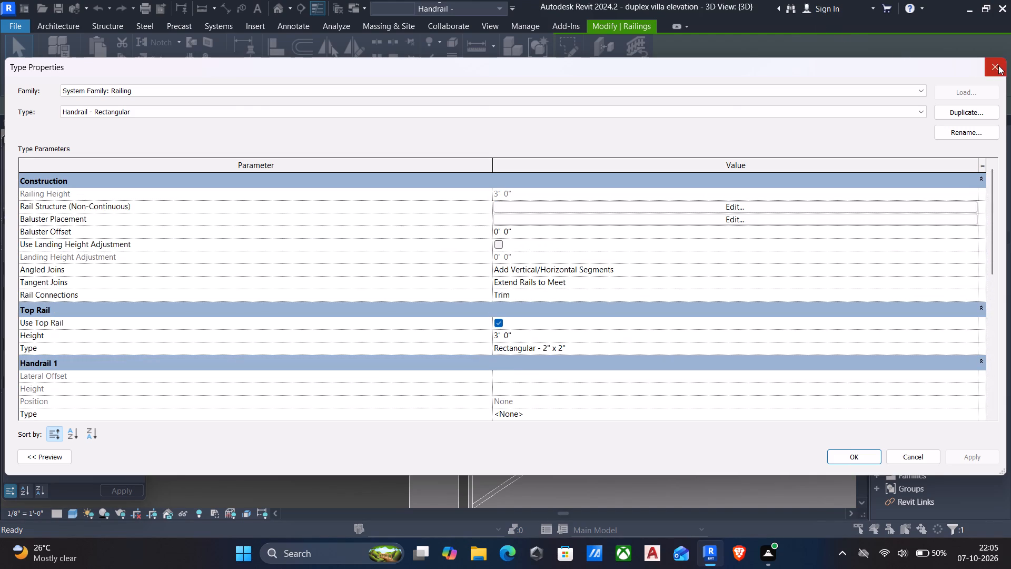
left_click(998, 65)
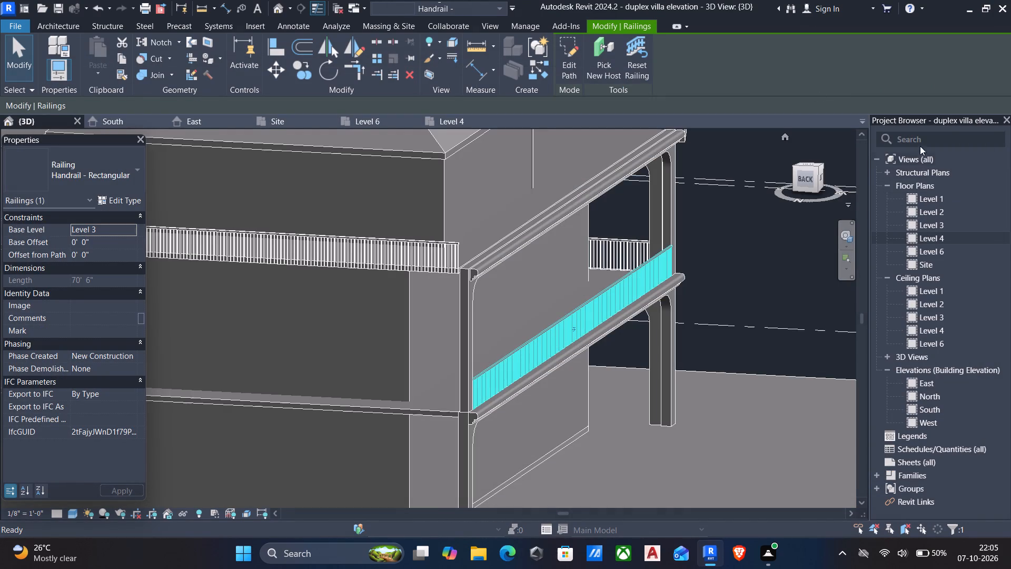
Search the project browser for "railing" and try to open the Railing family.
left_click(920, 140)
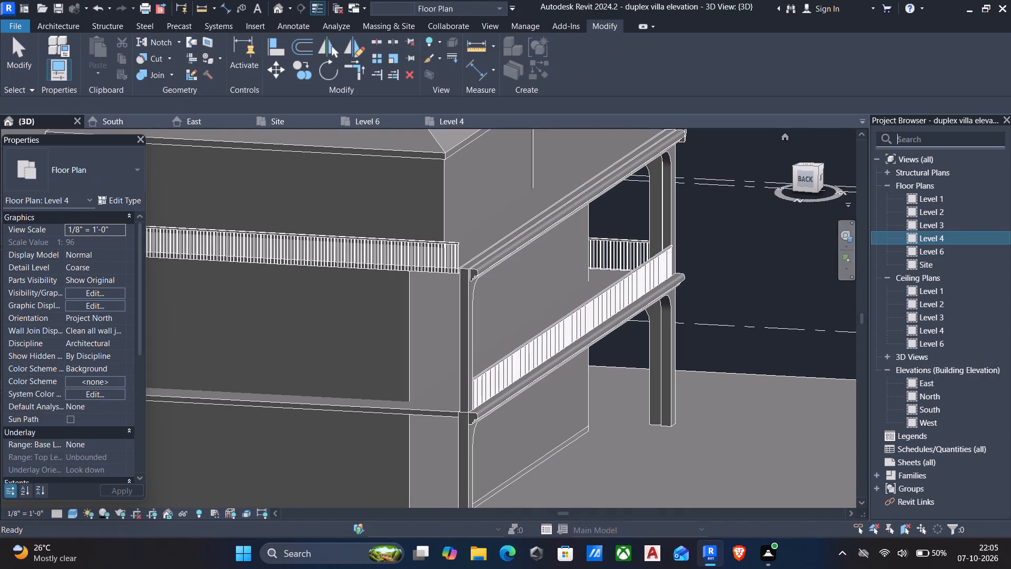
left_click(588, 314)
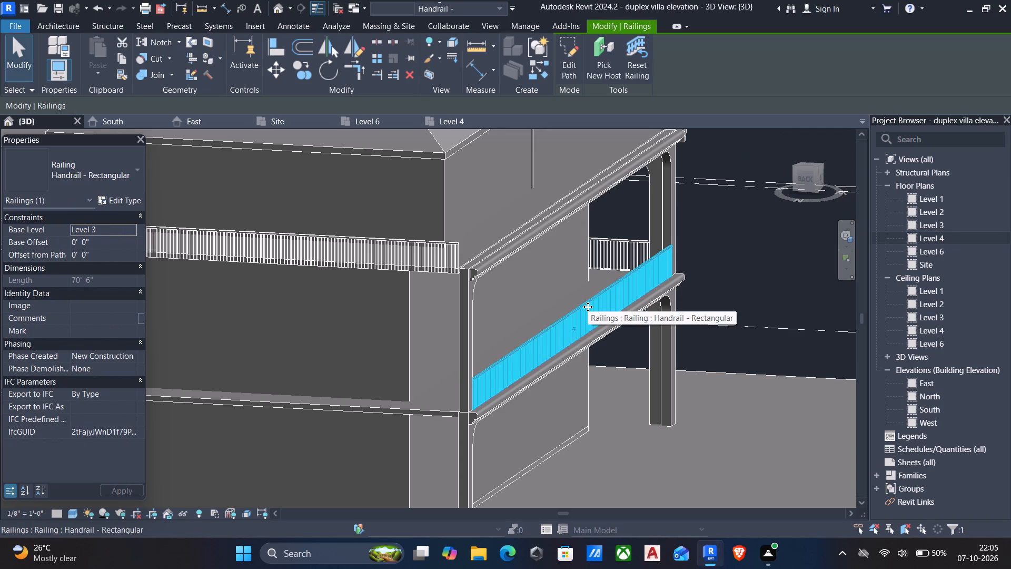
left_click(950, 141)
type("railing")
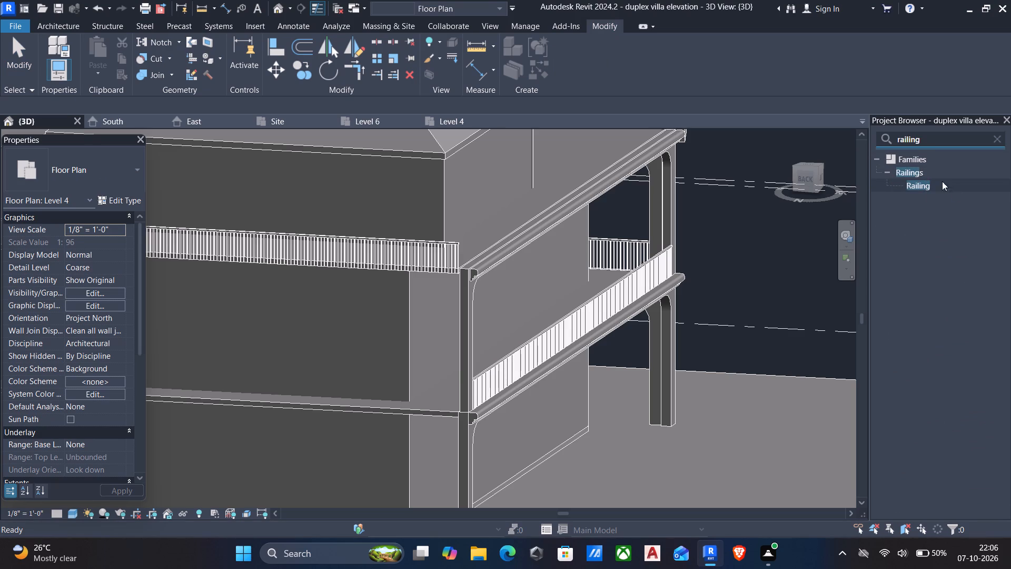
double_click(913, 173)
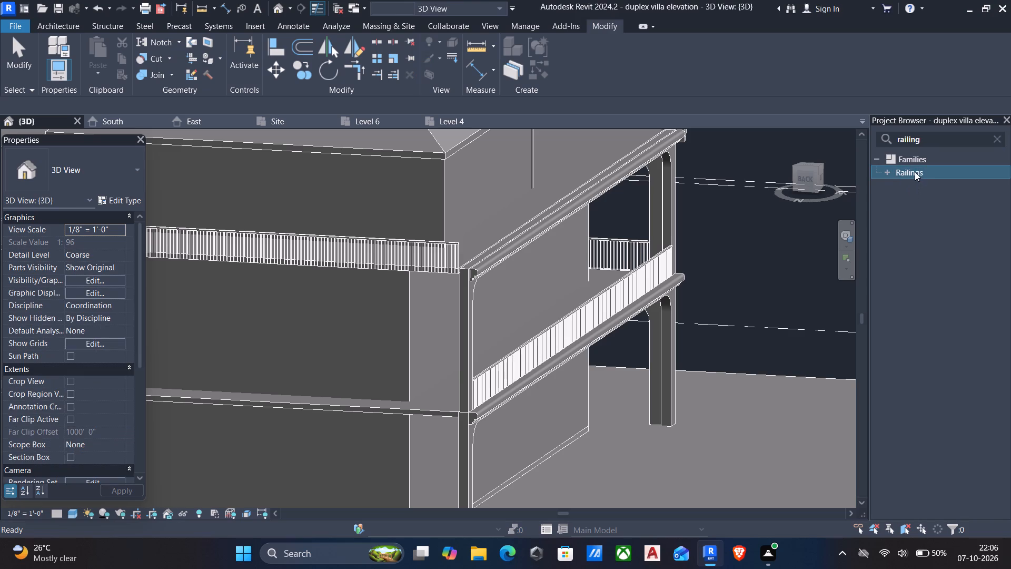
left_click(914, 172)
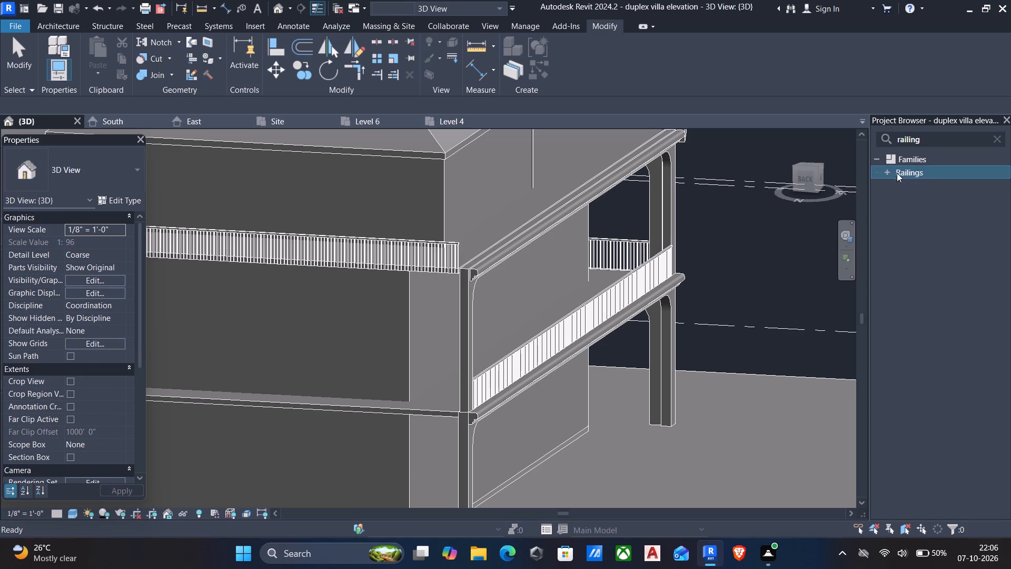
left_click(887, 171)
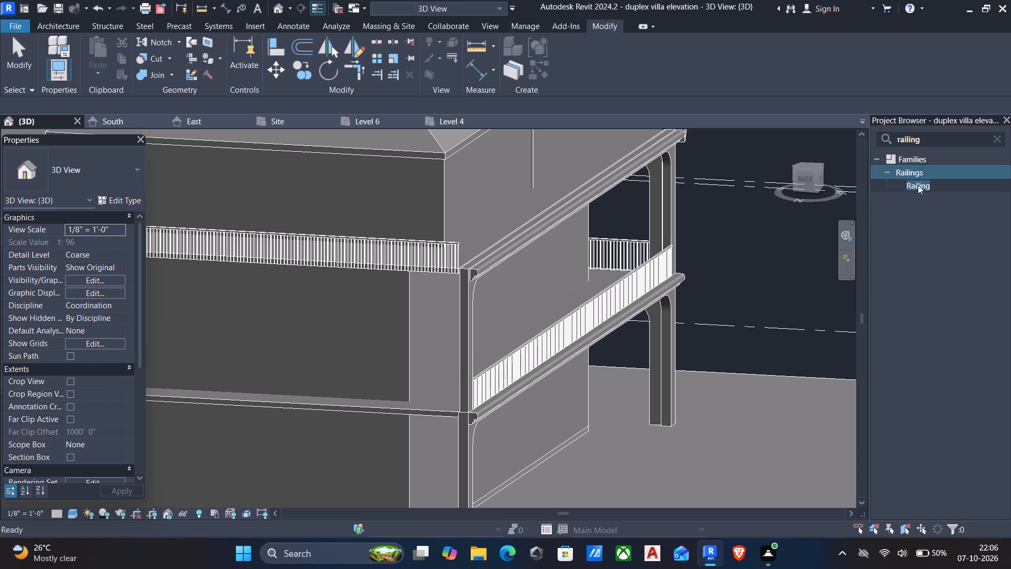
left_click(918, 185)
double_click(918, 185)
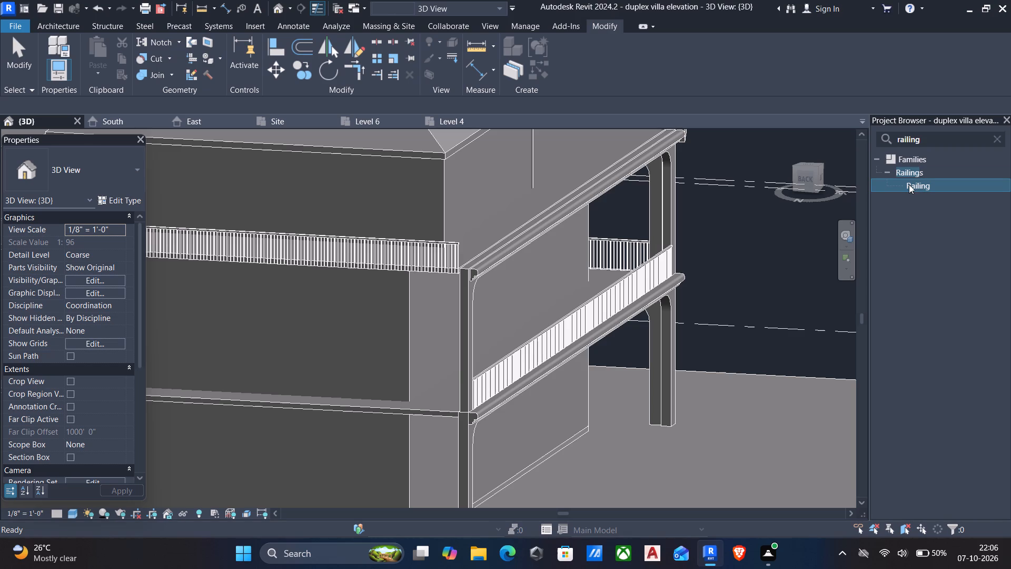
Bring the villa's front into view and try again to open the Railing family found in the project browser.
scroll(890, 201, "down", 4)
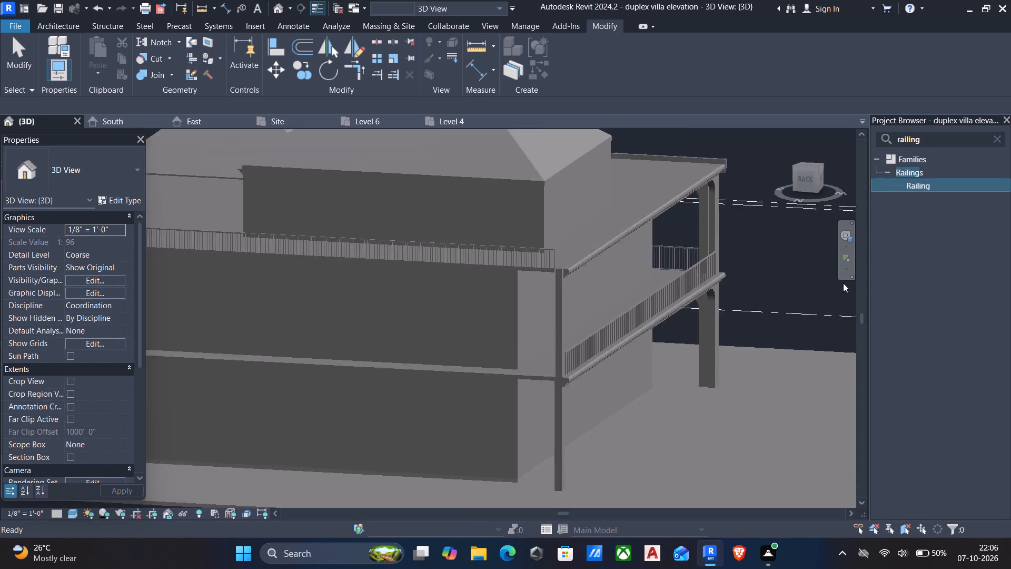
scroll(843, 283, "down", 1)
middle_click_drag(813, 301, 758, 308)
scroll(745, 302, "up", 1)
scroll(729, 291, "down", 4)
middle_click_drag(725, 291, 640, 303)
scroll(760, 221, "up", 2)
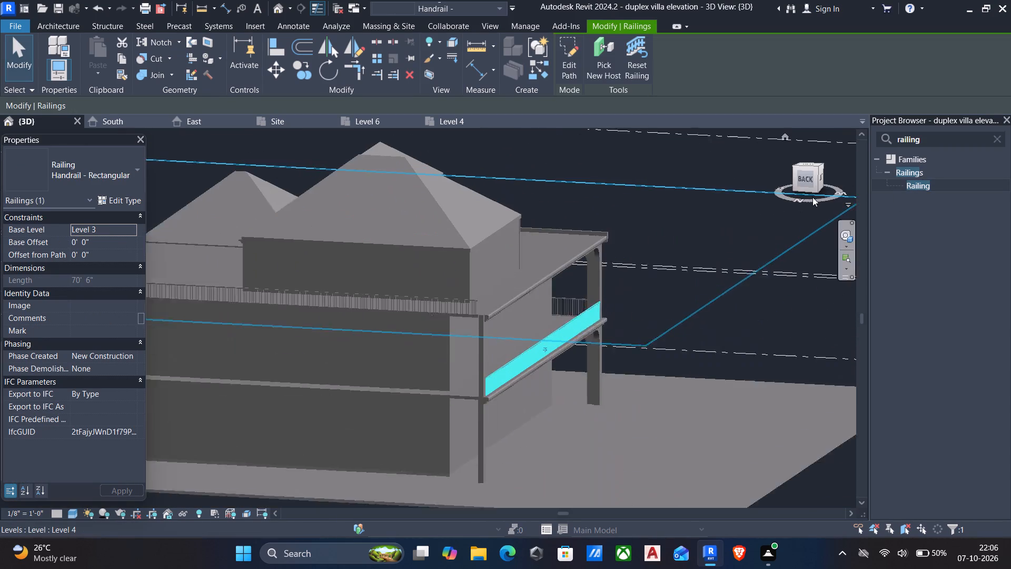
scroll(812, 197, "up", 1)
scroll(782, 209, "down", 5)
scroll(757, 246, "down", 3)
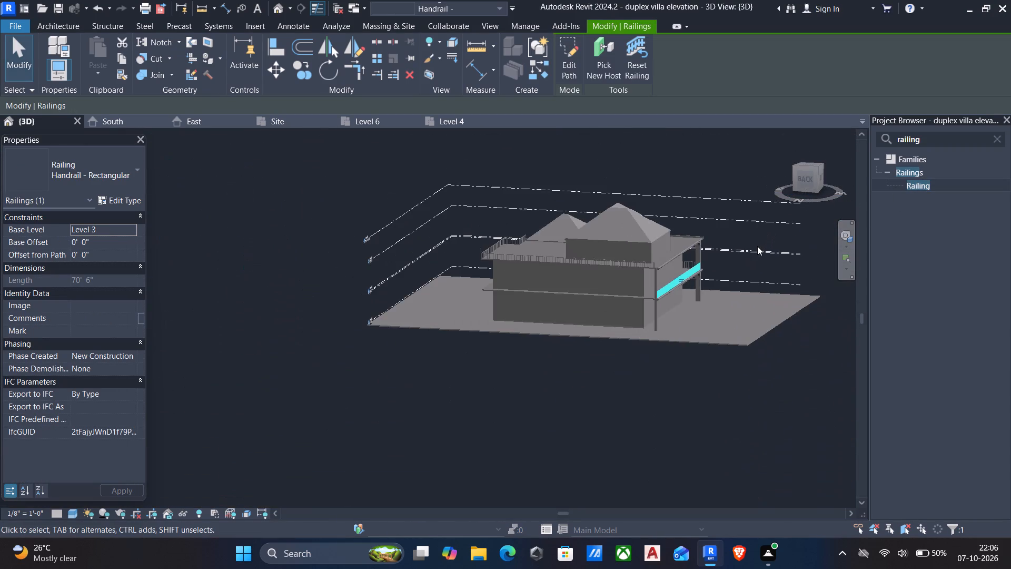
middle_click_drag(756, 246, 447, 227)
scroll(667, 132, "up", 1)
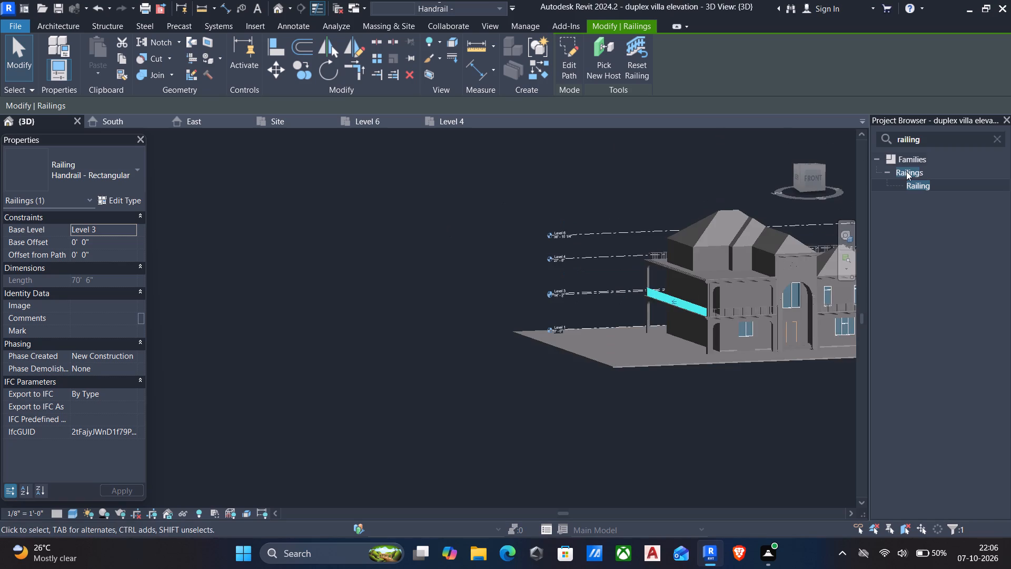
left_click(916, 176)
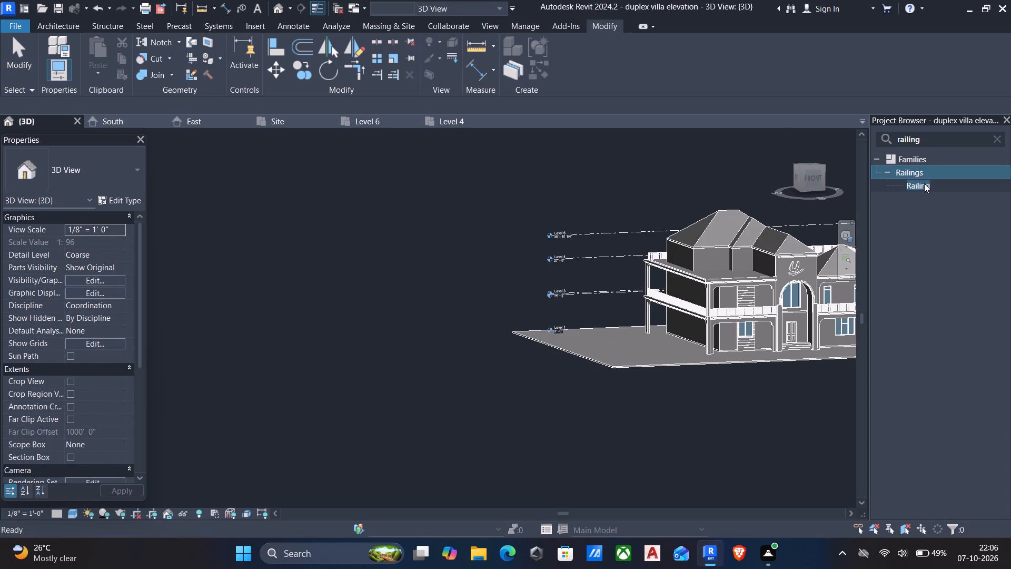
double_click(924, 184)
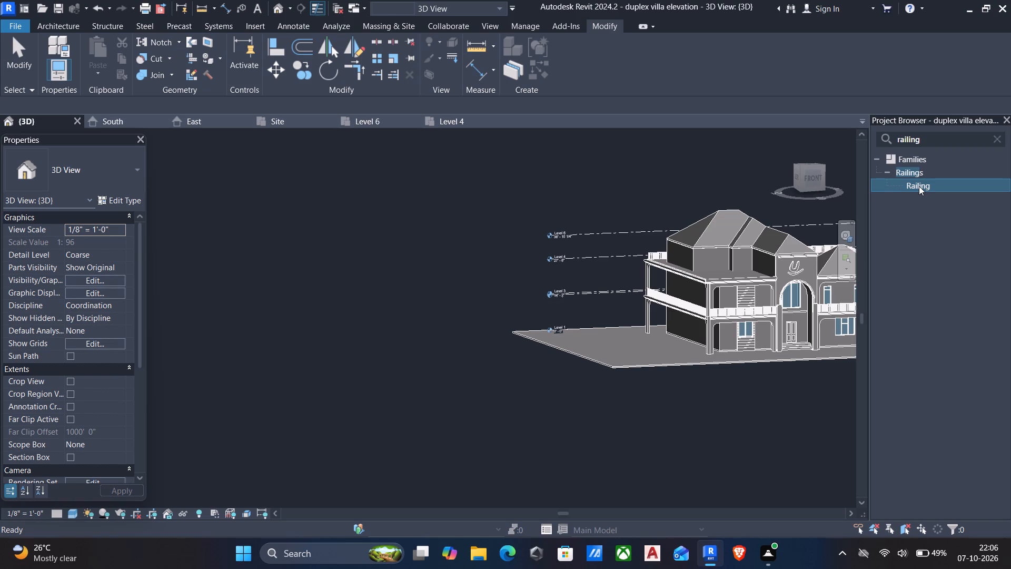
double_click(919, 186)
left_click(927, 187)
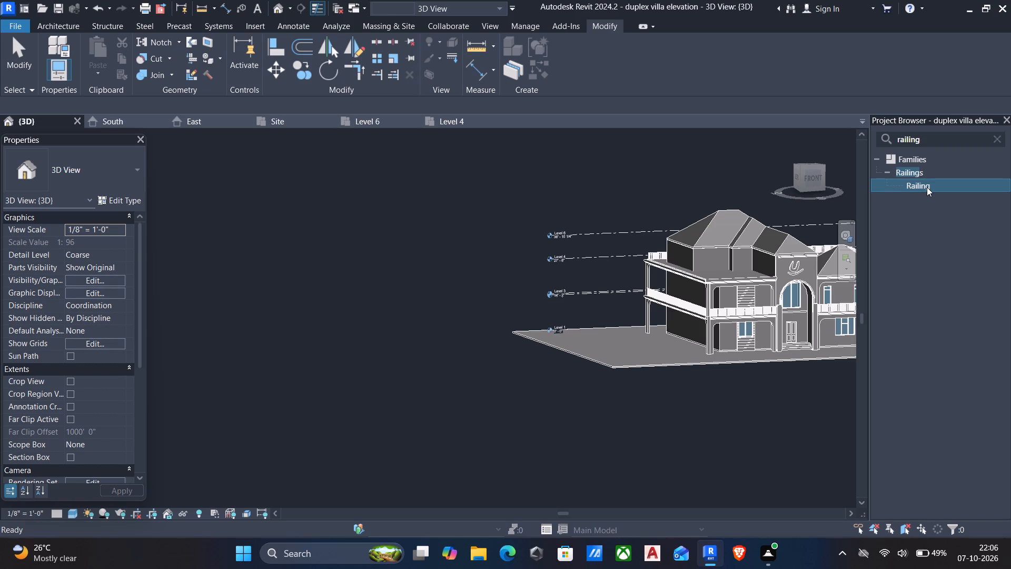
left_click(927, 187)
left_click(927, 187)
double_click(927, 187)
Examine the type properties of the Level 3 front balcony railing beside the entrance arch.
scroll(686, 169, "down", 5)
middle_click_drag(670, 190, 573, 257)
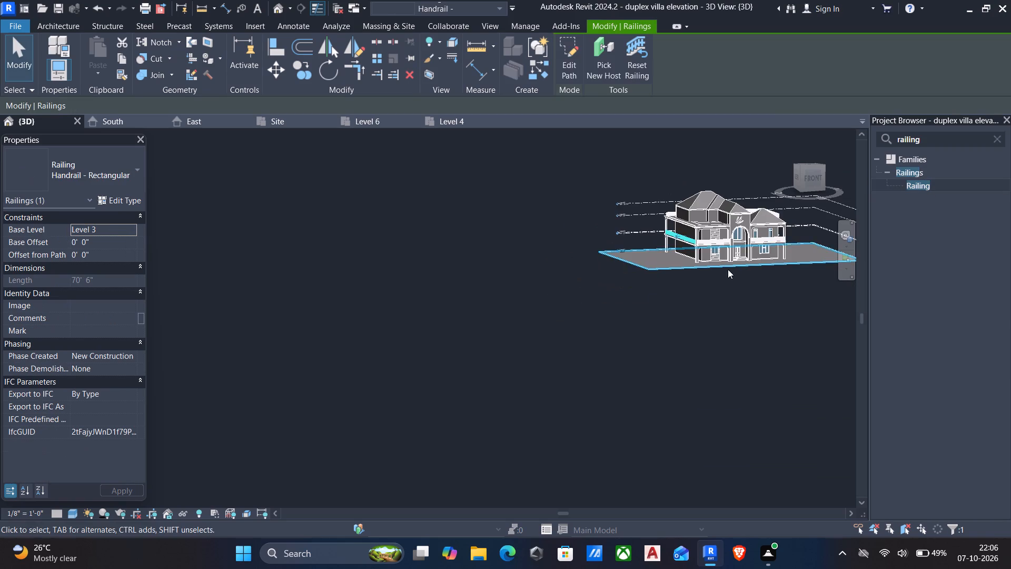
scroll(733, 269, "up", 5)
scroll(765, 287, "down", 1)
scroll(485, 377, "up", 1)
scroll(627, 302, "down", 4)
middle_click_drag(632, 304, 373, 431)
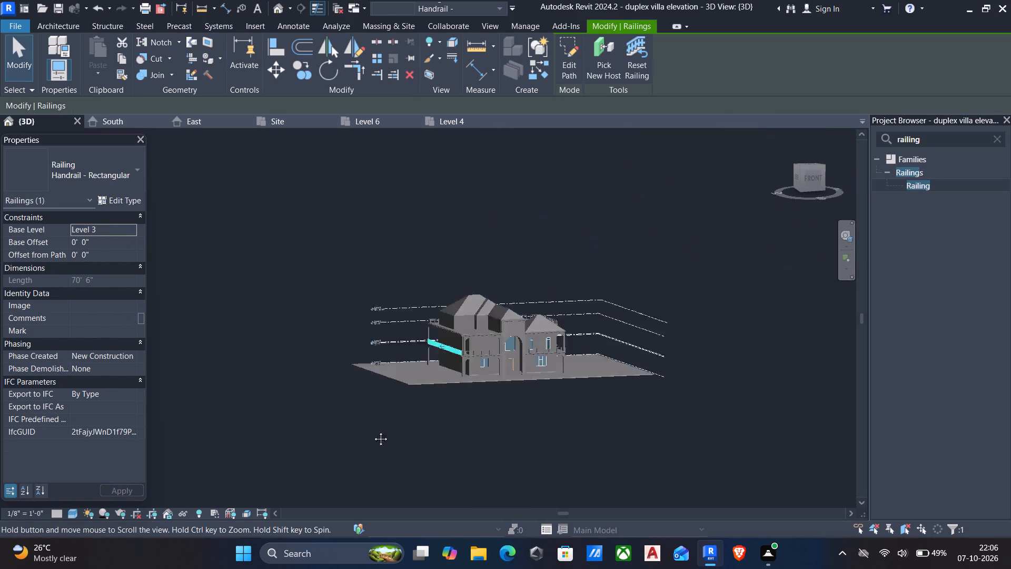
middle_click_drag(373, 431, 368, 431)
scroll(471, 391, "up", 8)
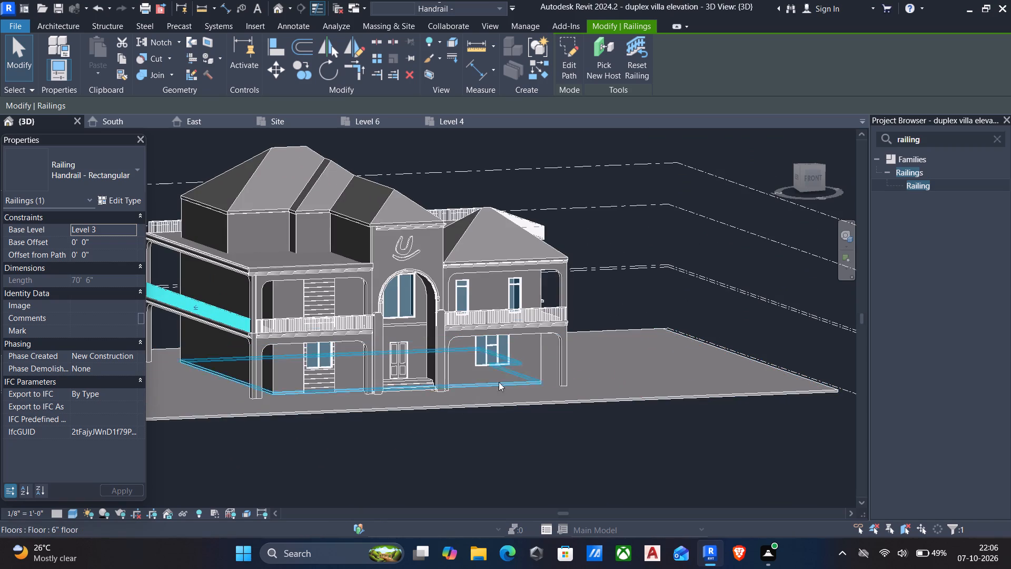
scroll(512, 368, "up", 5)
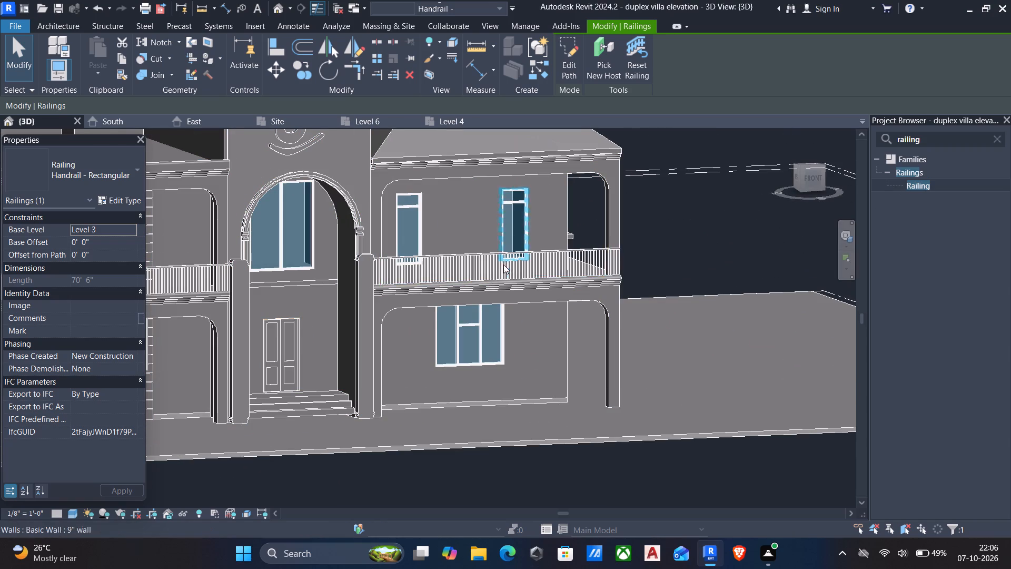
left_click(483, 260)
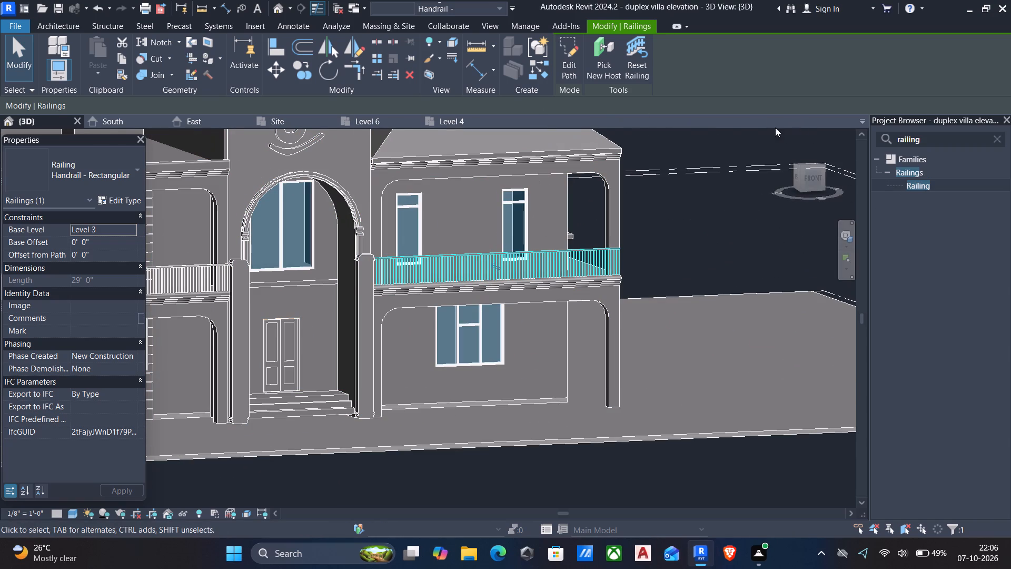
left_click(120, 201)
scroll(412, 227, "down", 6)
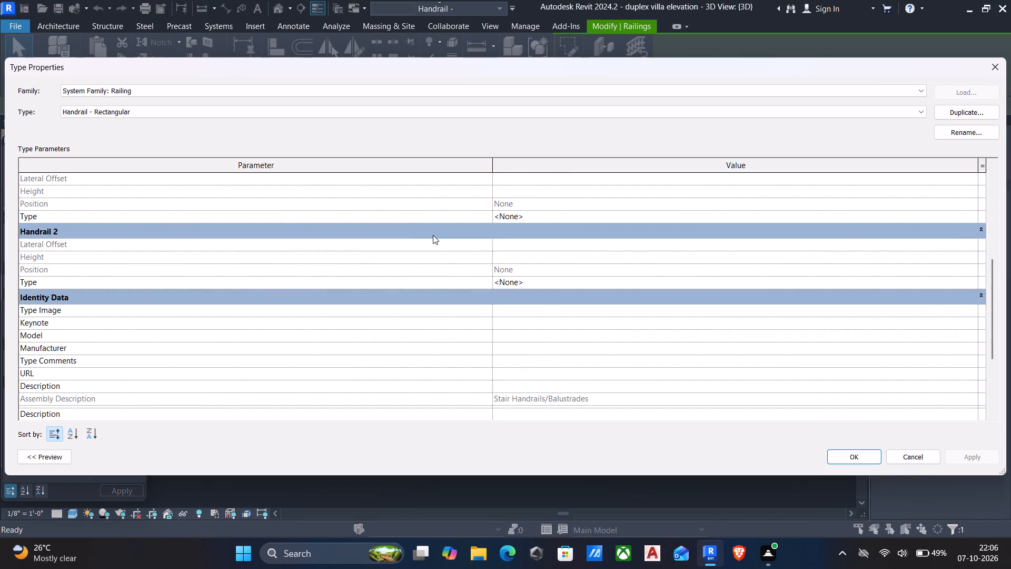
scroll(433, 235, "down", 6)
scroll(433, 235, "up", 1)
scroll(433, 235, "down", 6)
scroll(433, 235, "up", 1)
scroll(479, 261, "down", 5)
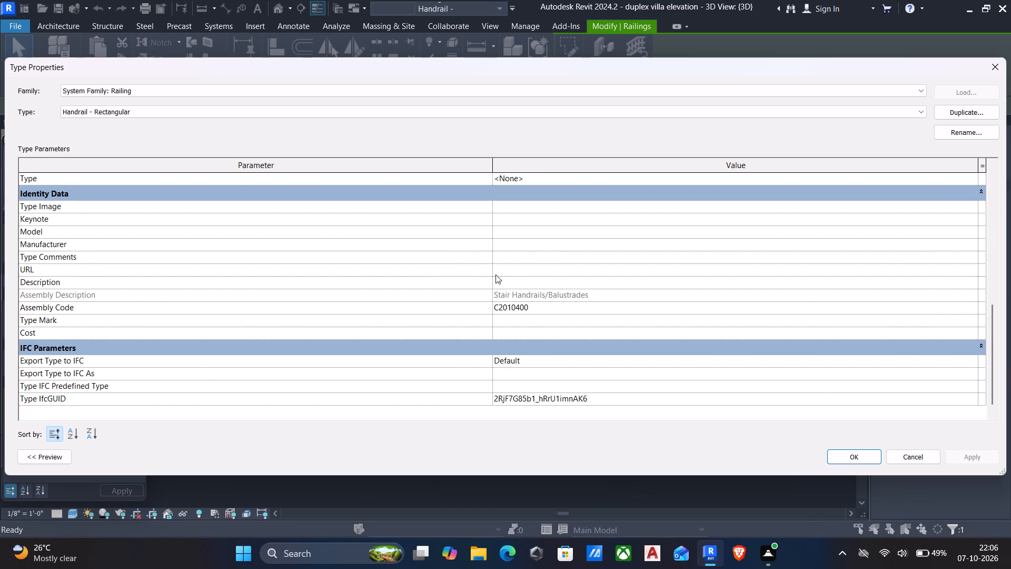
scroll(495, 274, "down", 1)
scroll(554, 277, "up", 12)
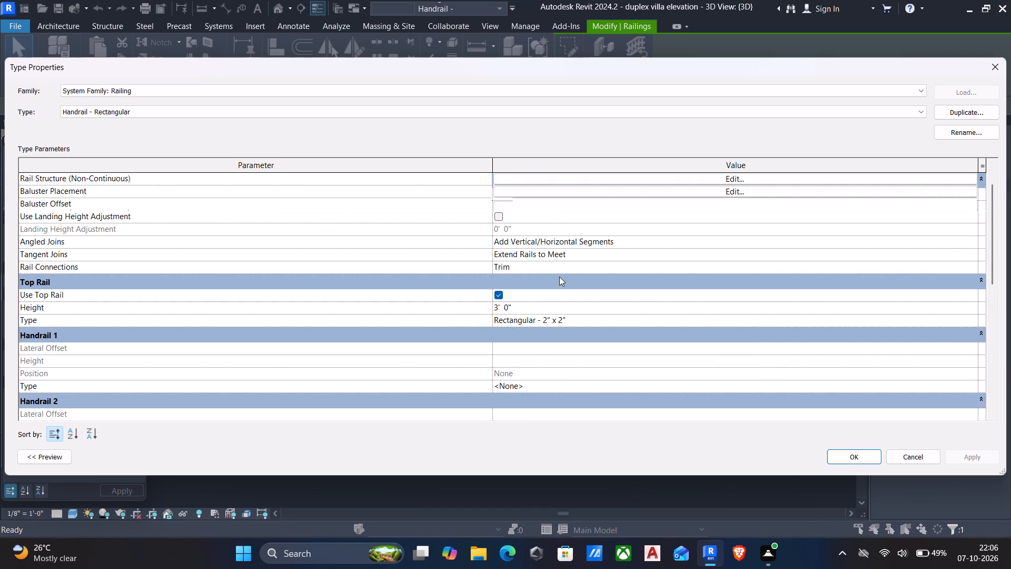
scroll(559, 277, "up", 6)
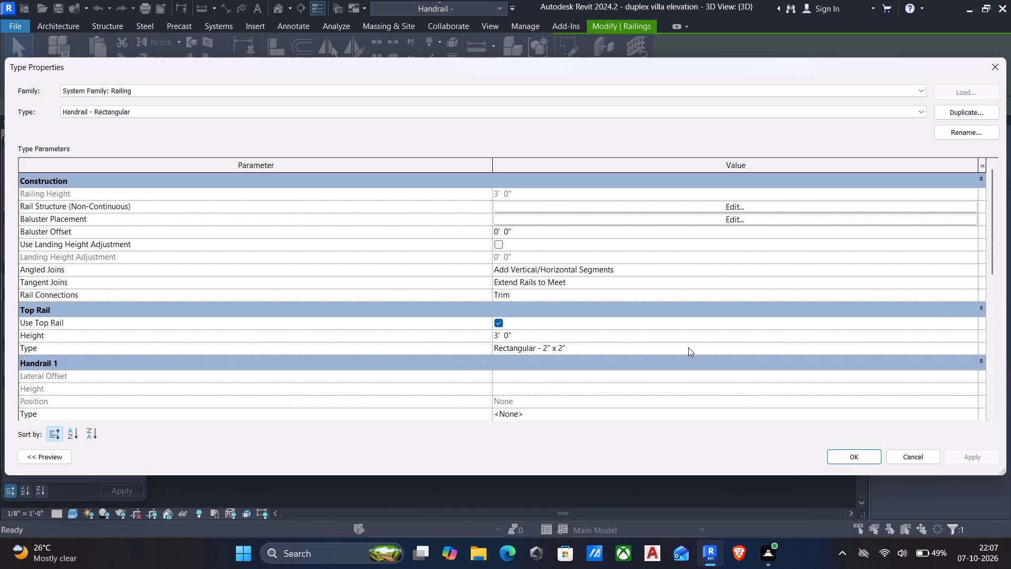
Open the railing's Rectangular - 2" x 2" top rail type and create a new material named "railing" from its Material parameter.
left_click(695, 347)
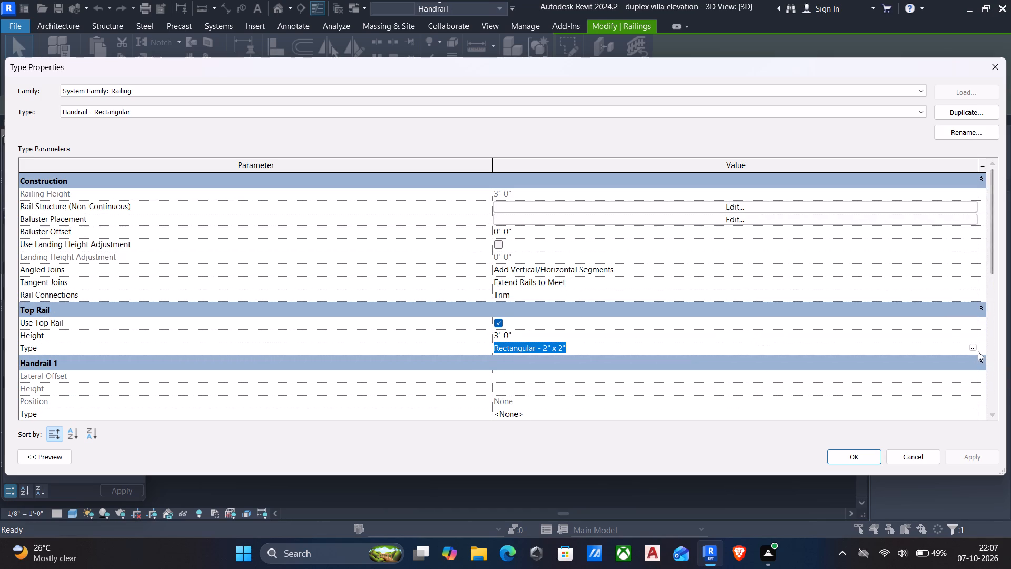
left_click(975, 349)
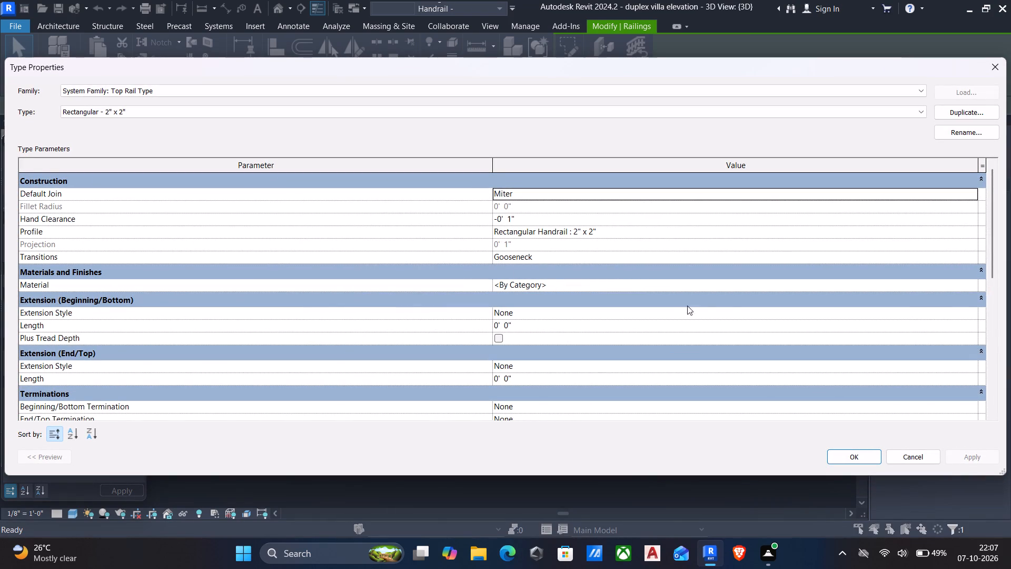
left_click(974, 287)
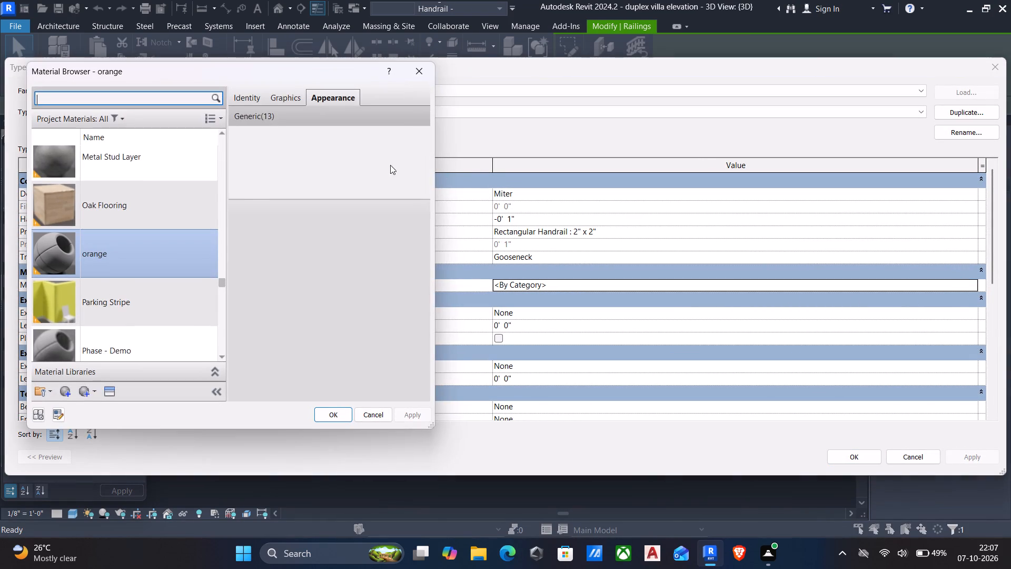
scroll(110, 208, "down", 7)
scroll(112, 211, "up", 1)
scroll(120, 208, "down", 4)
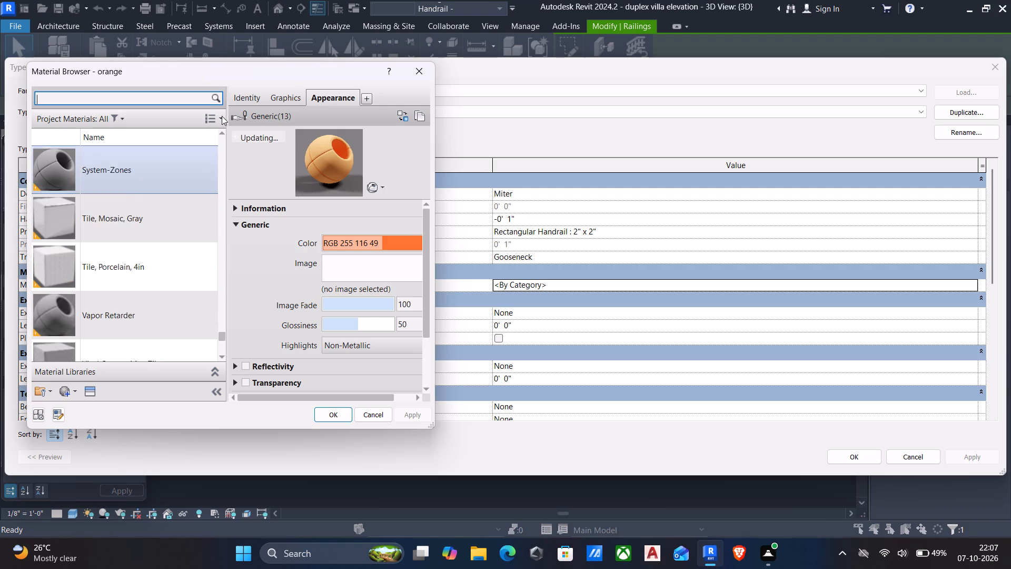
left_click(241, 100)
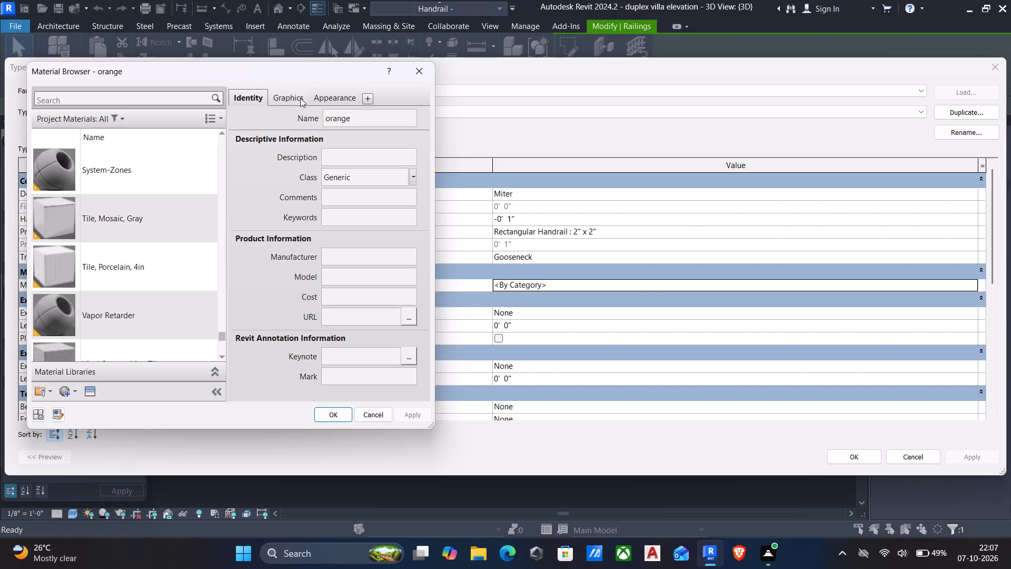
left_click(64, 391)
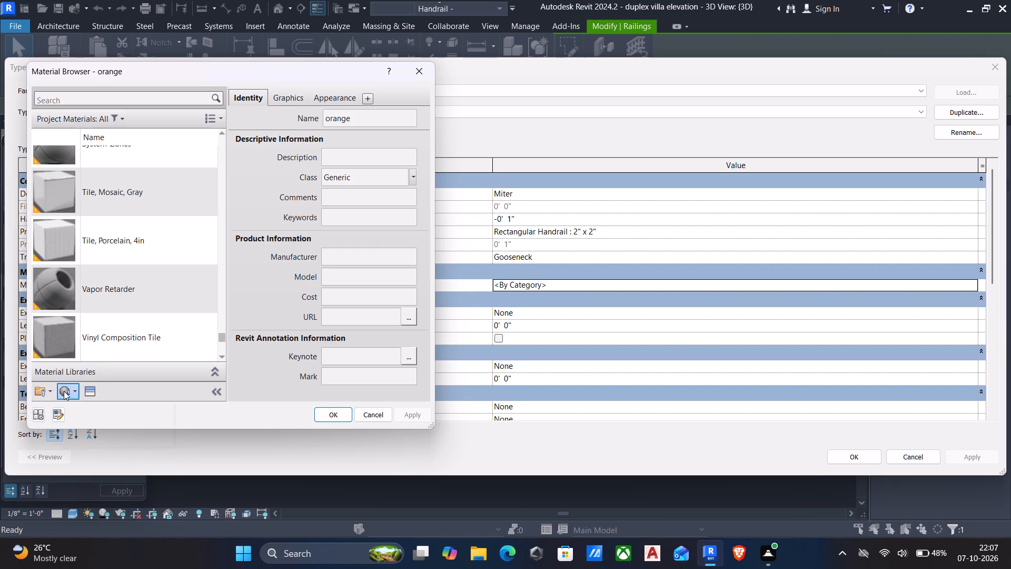
left_click(93, 410)
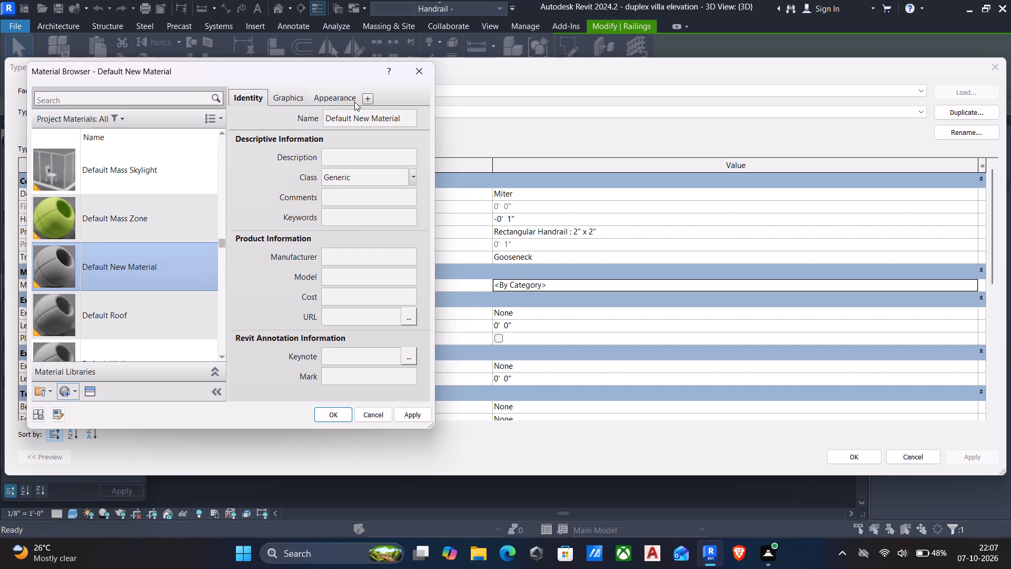
left_click(414, 119)
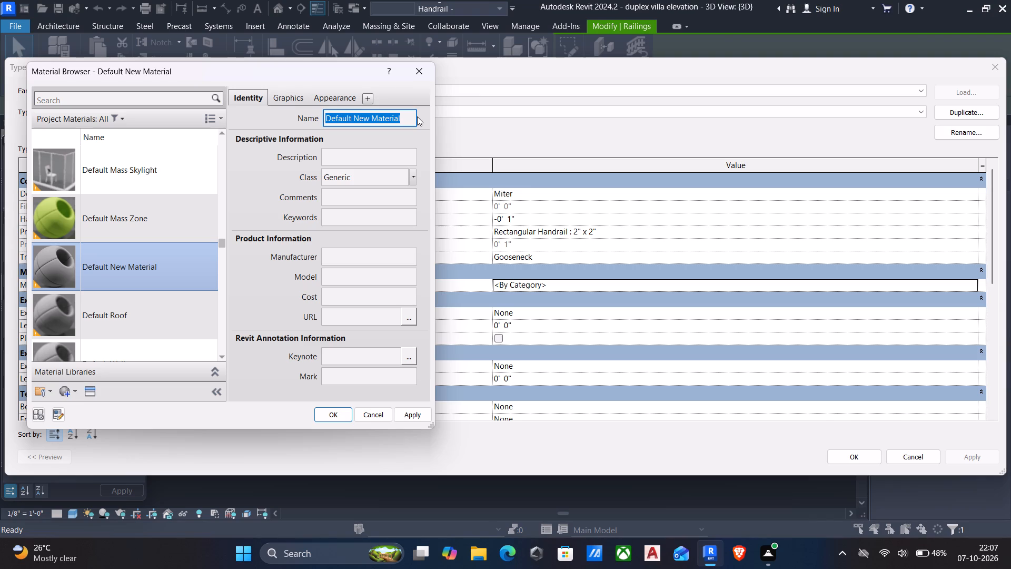
type("railing")
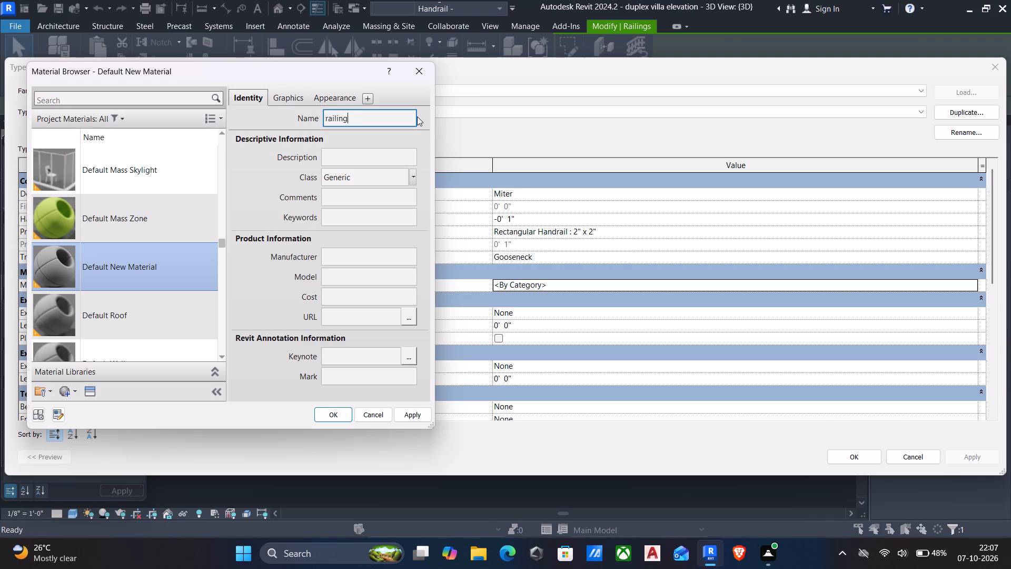
left_click(417, 411)
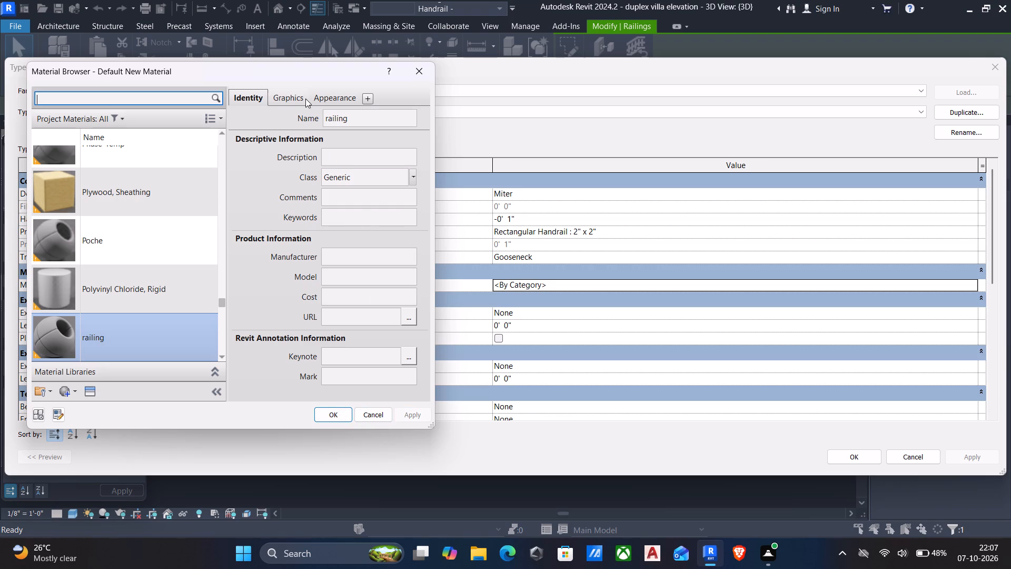
Give the railing material the Bronze - Patina appearance from the Appearance Library's Metal category.
left_click(288, 95)
left_click(325, 97)
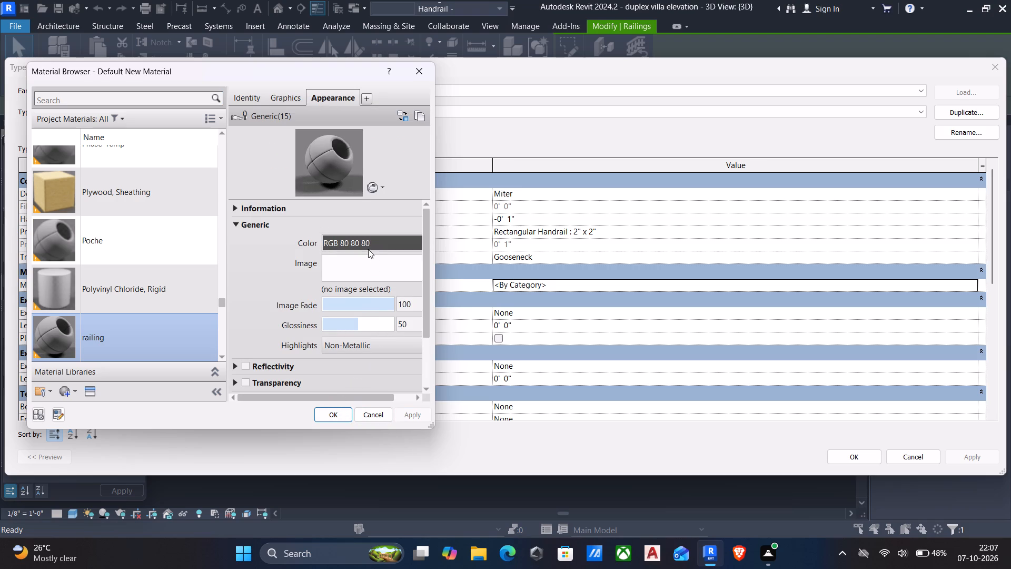
left_click(85, 389)
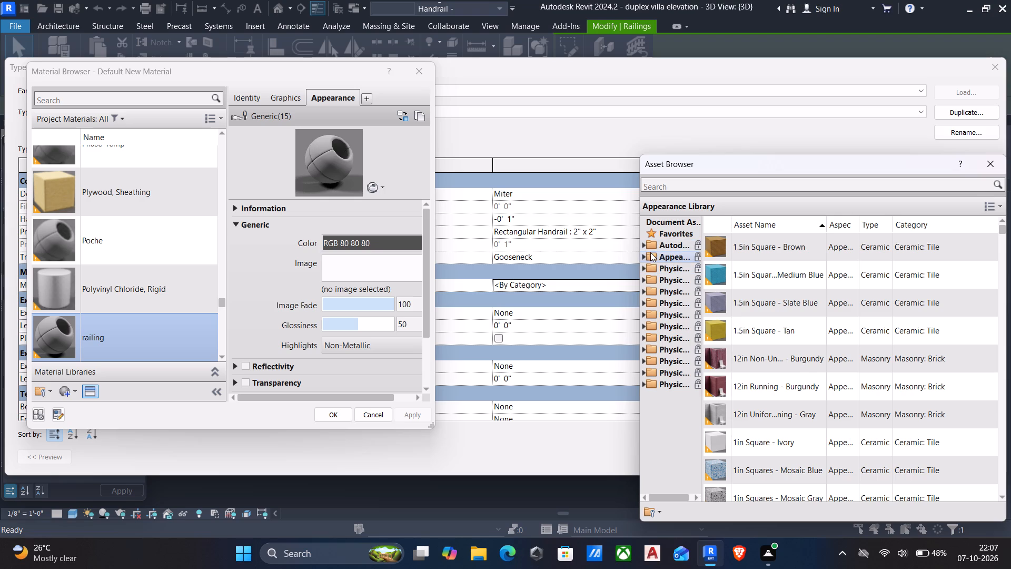
left_click(643, 256)
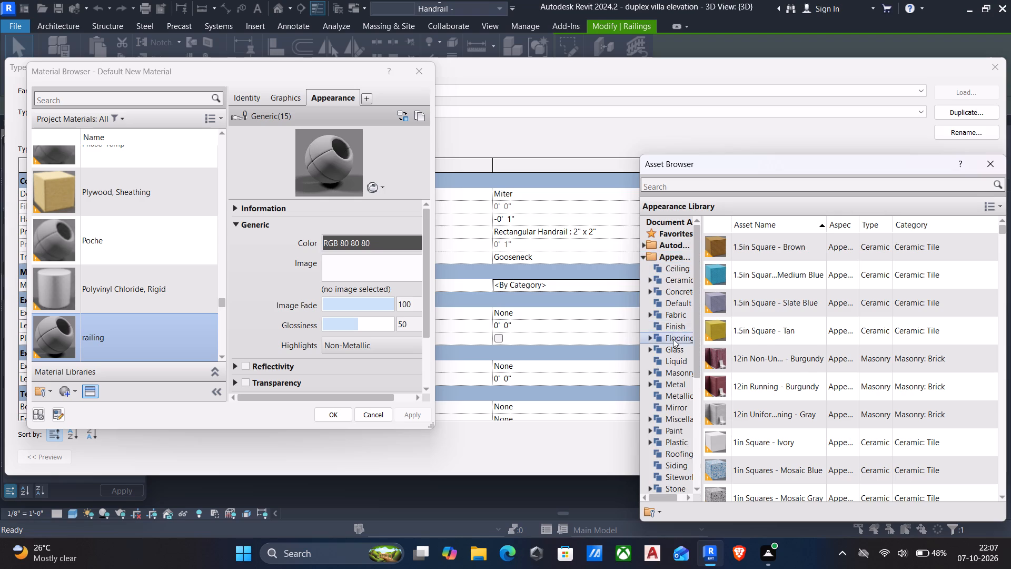
scroll(673, 340, "down", 3)
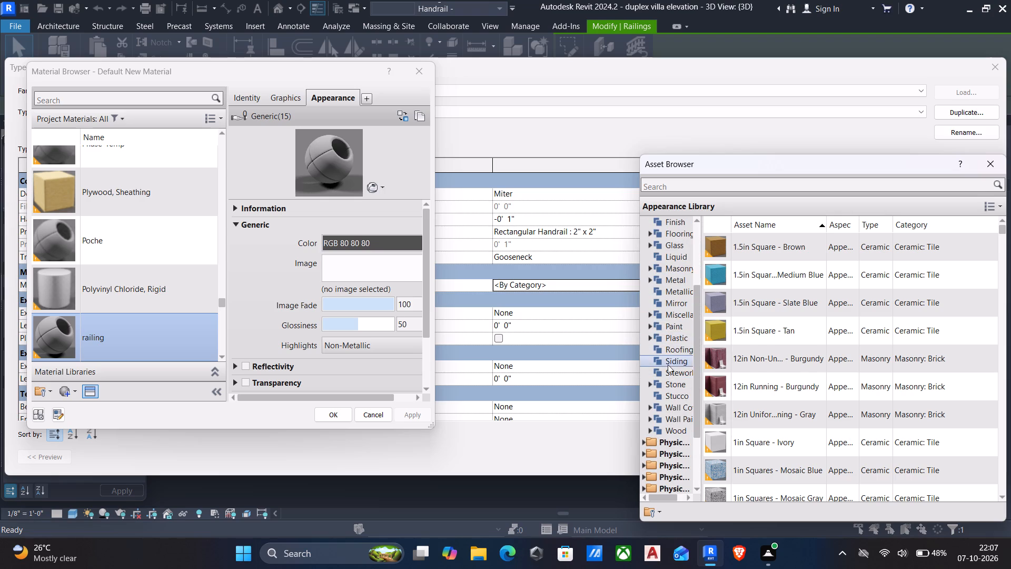
left_click(667, 284)
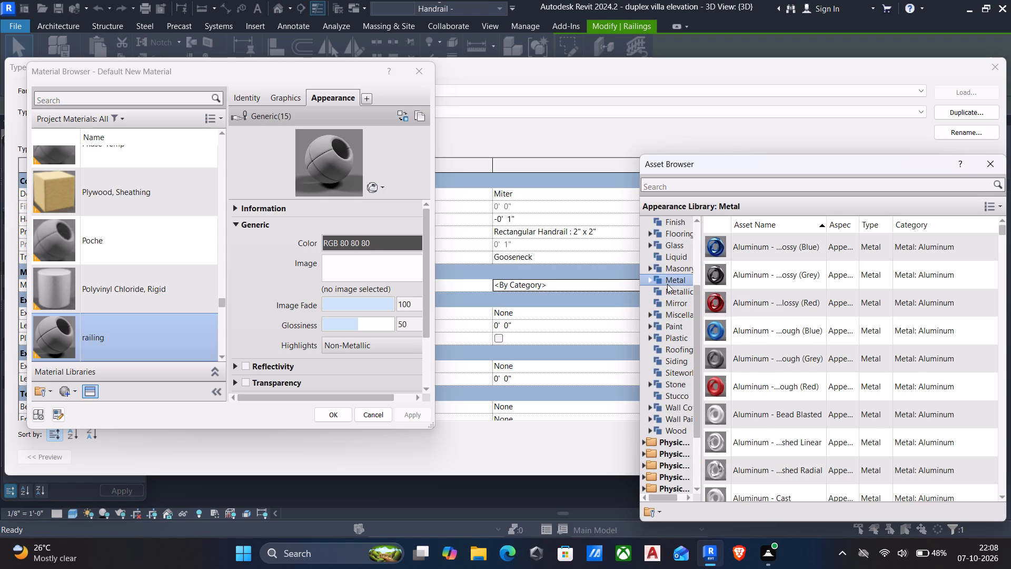
scroll(762, 312, "down", 13)
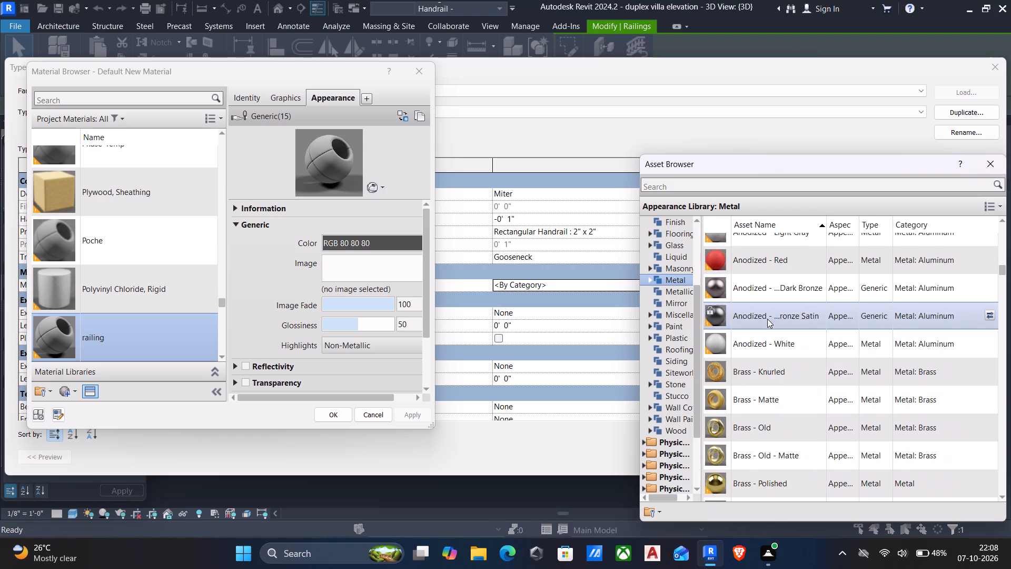
scroll(767, 319, "down", 6)
double_click(791, 365)
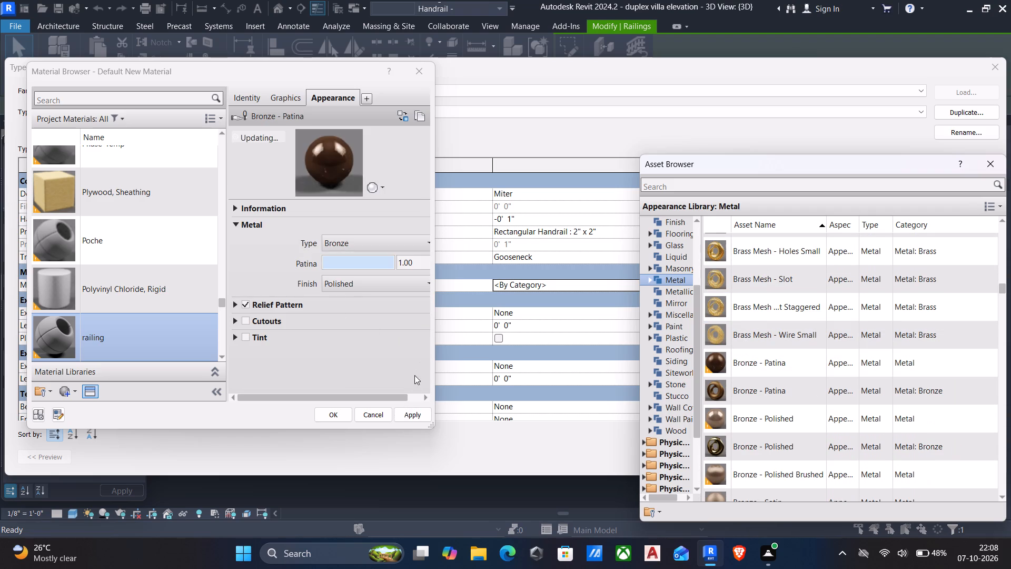
left_click(410, 411)
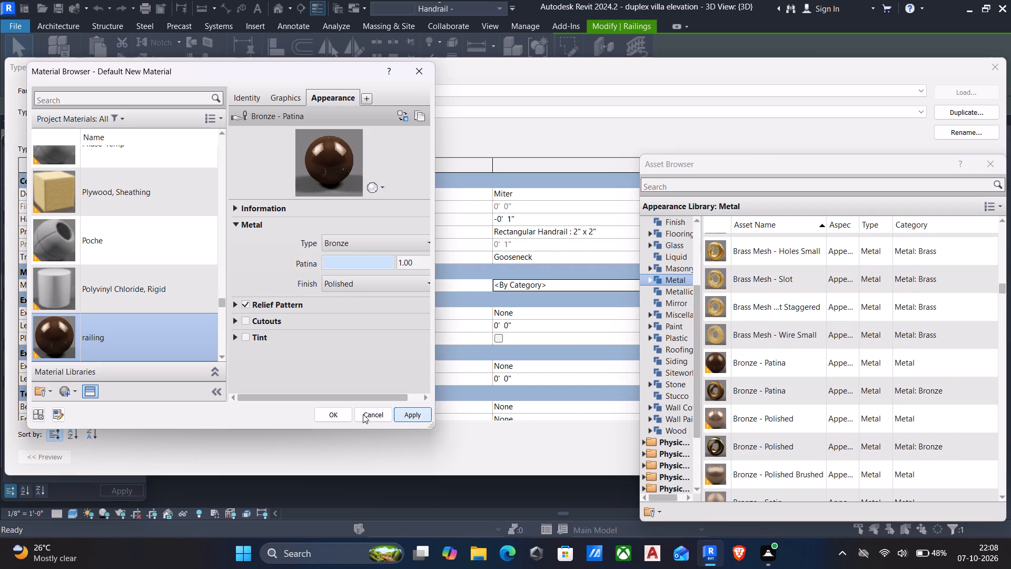
Assign the railing material to the Rectangular - 2" x 2" top rail and apply the top rail and railing type properties.
left_click(333, 411)
left_click(983, 454)
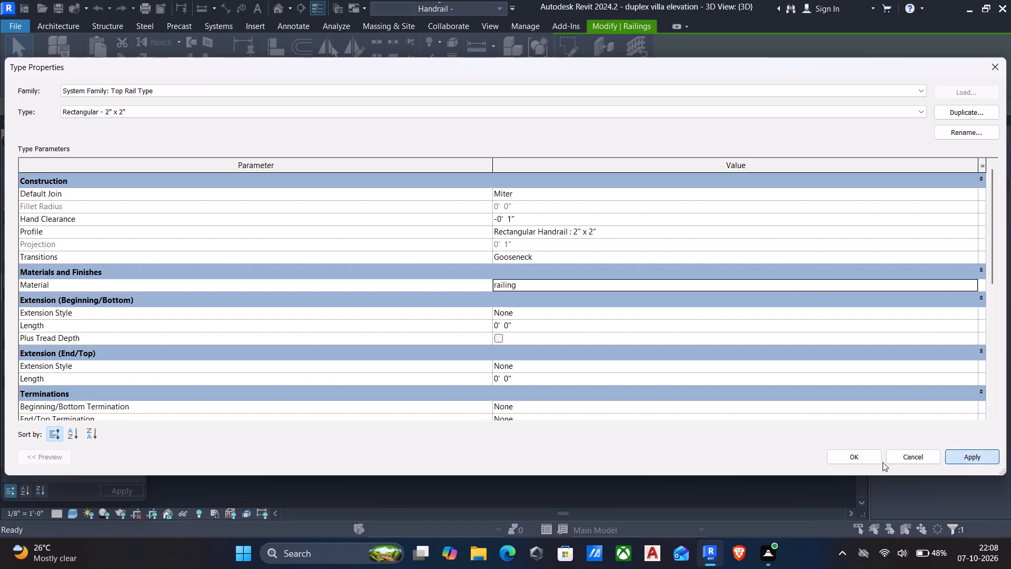
left_click(860, 457)
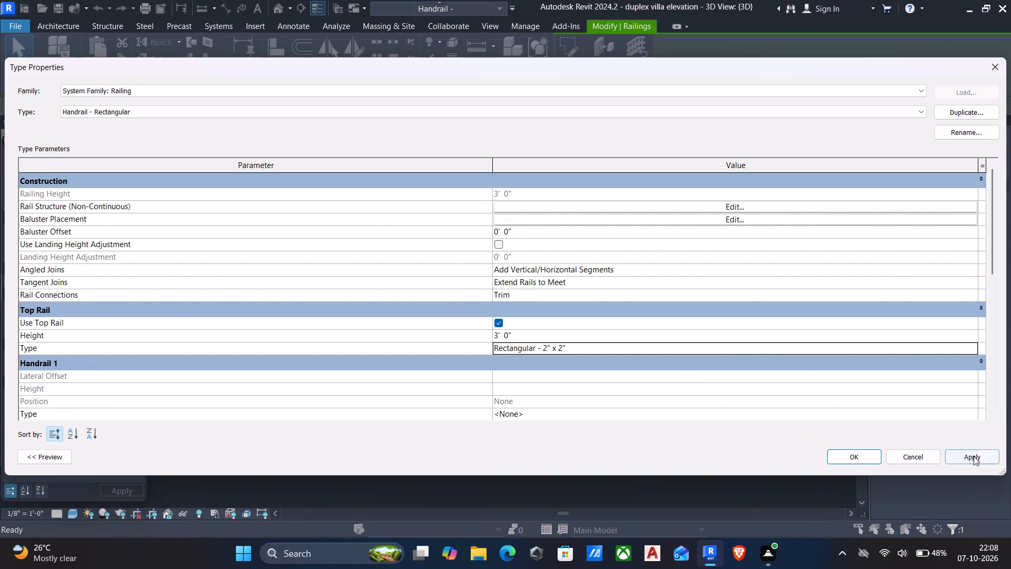
left_click(976, 457)
left_click(858, 455)
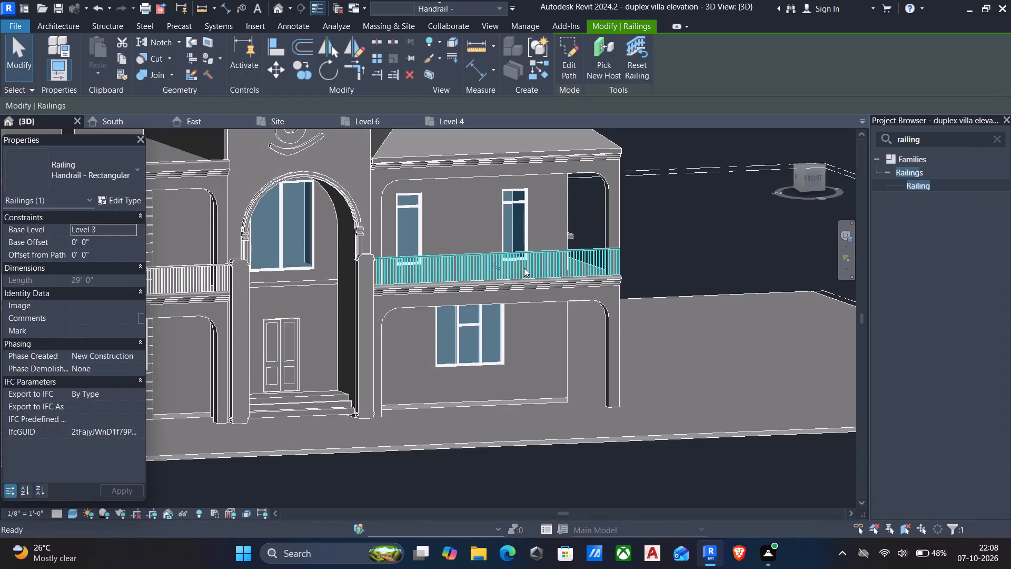
Deselect the railing and set the 3D view's visual style to Realistic.
scroll(516, 271, "down", 4)
key("Escape")
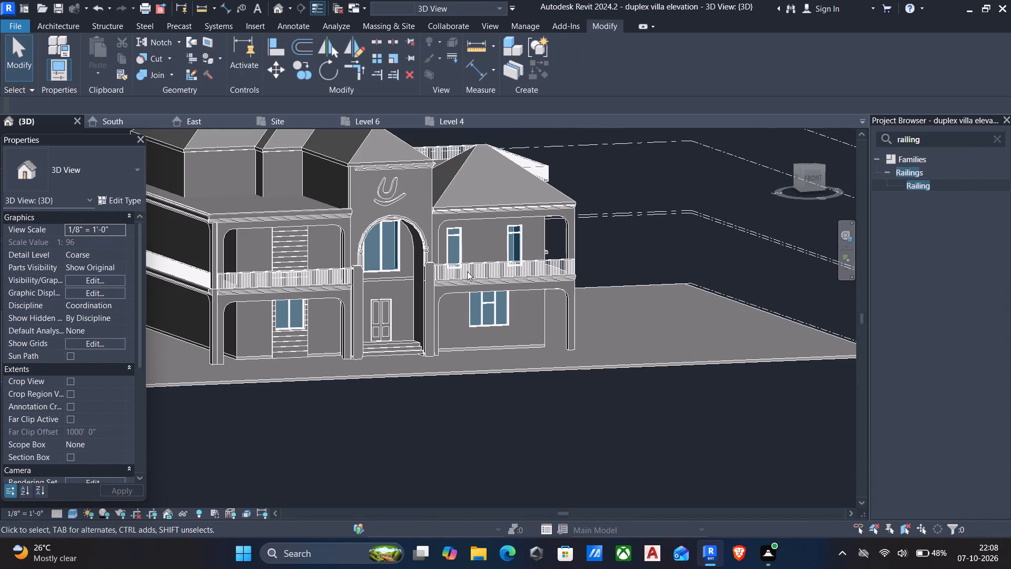
left_click(68, 514)
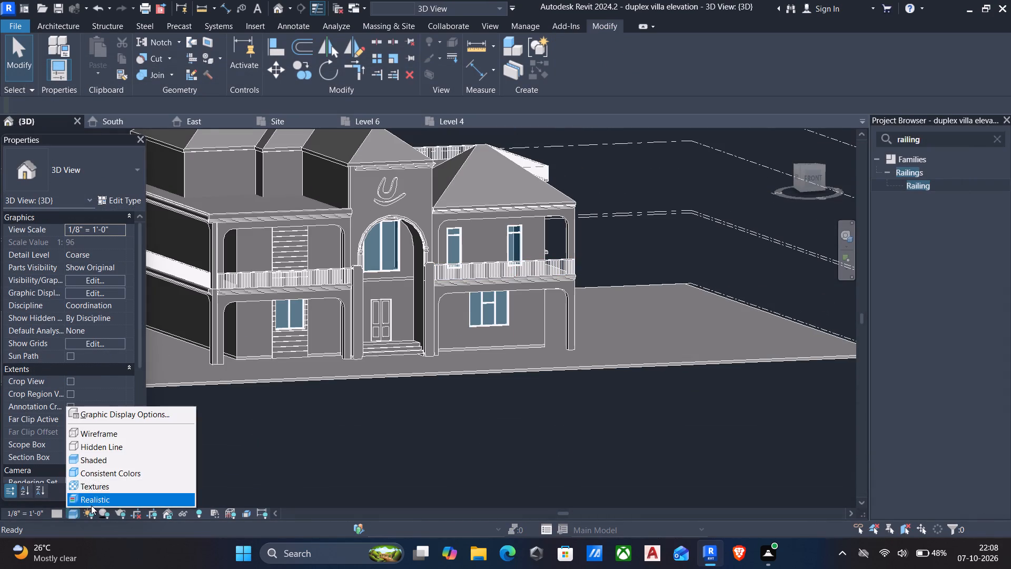
left_click(91, 466)
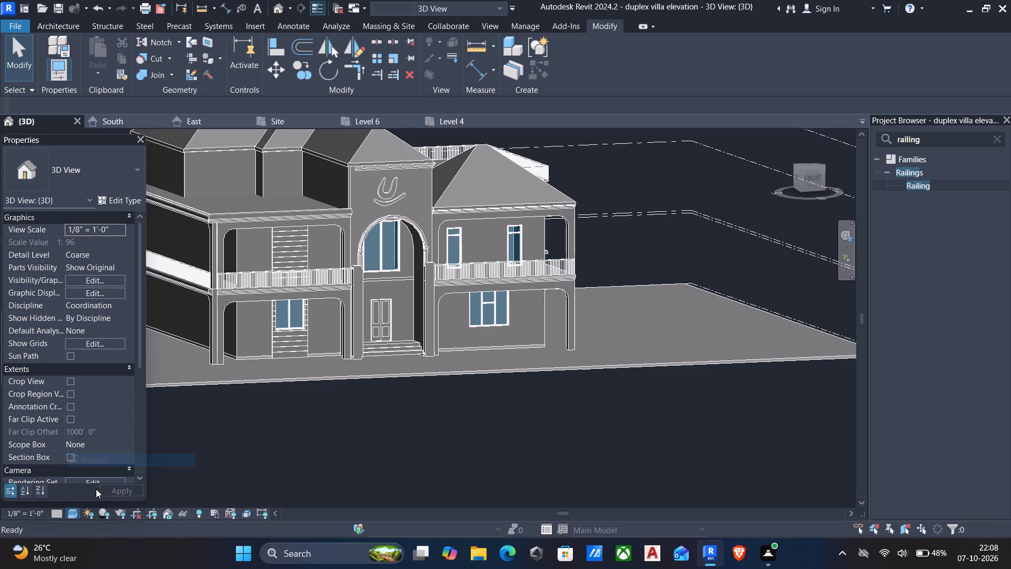
left_click(73, 513)
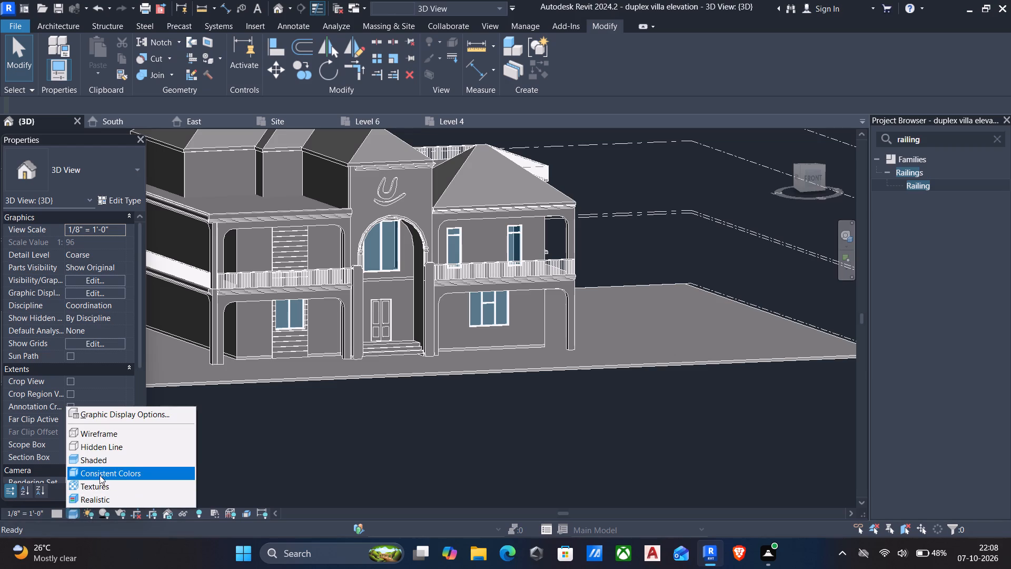
left_click(98, 495)
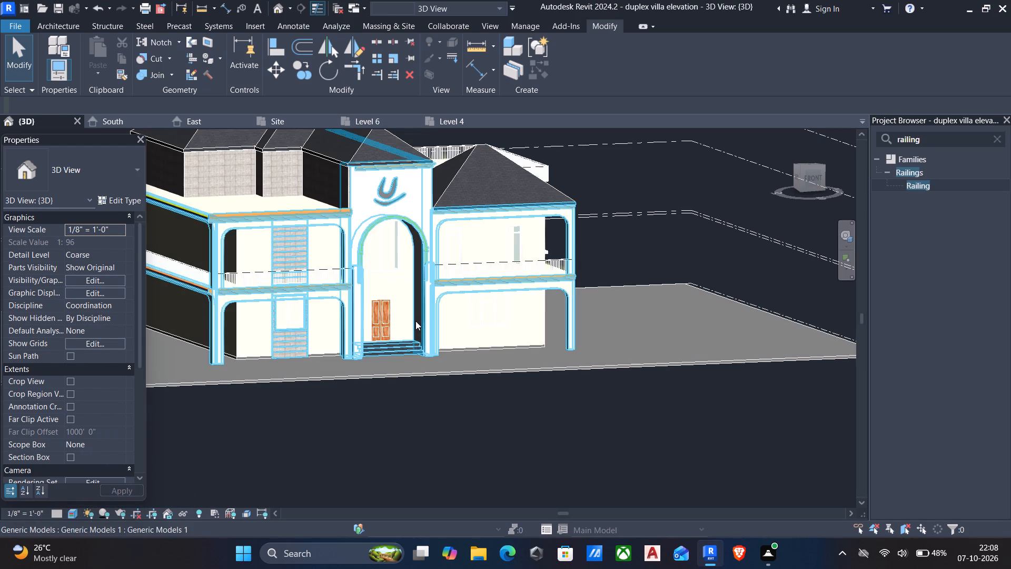
Examine the type parameters of the front balcony's Handrail - Rectangular railing for a setting that controls the baluster material.
scroll(366, 266, "up", 5)
scroll(641, 263, "up", 6)
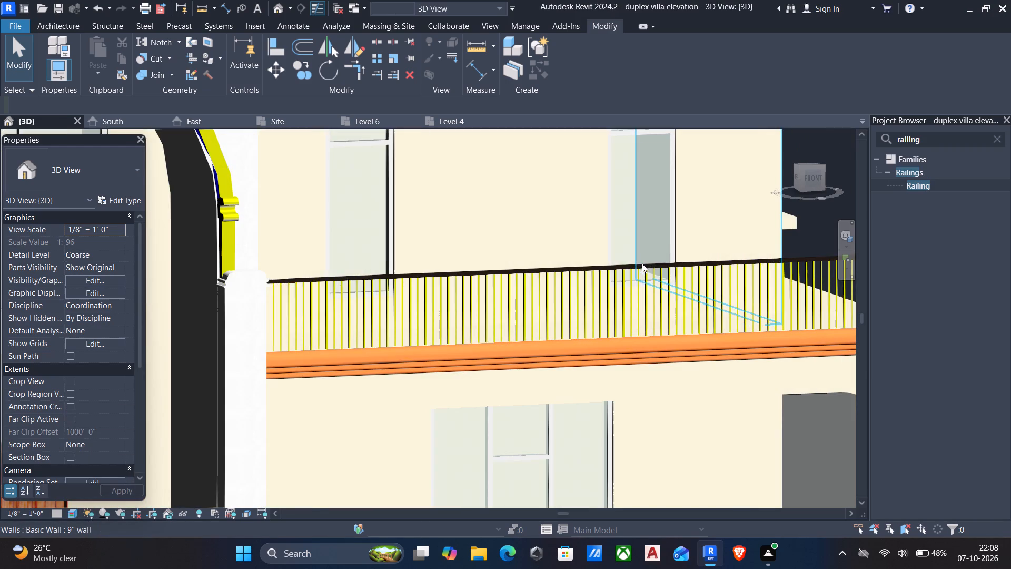
scroll(631, 293, "down", 3)
scroll(548, 295, "up", 5)
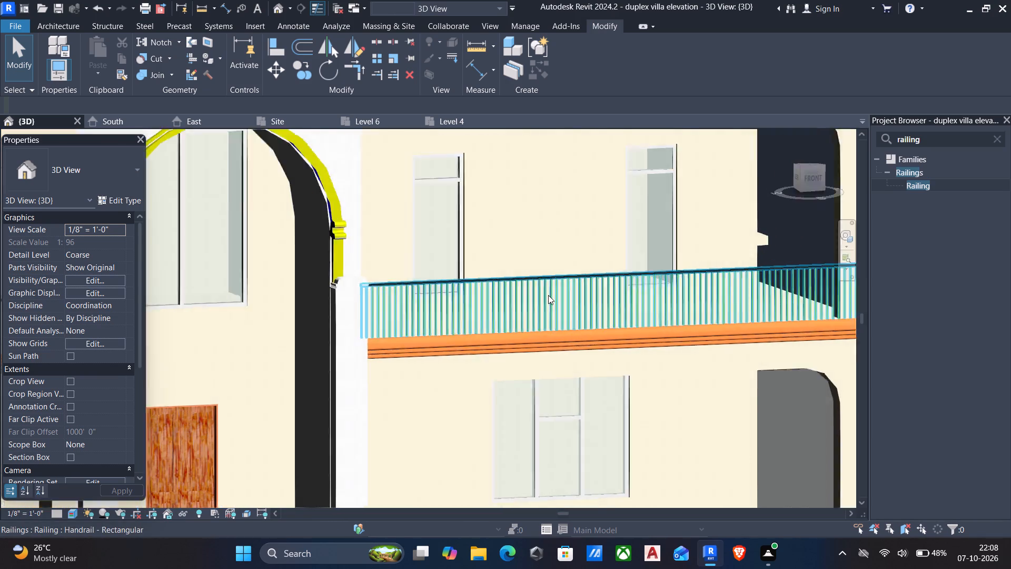
scroll(549, 296, "up", 12)
left_click(562, 282)
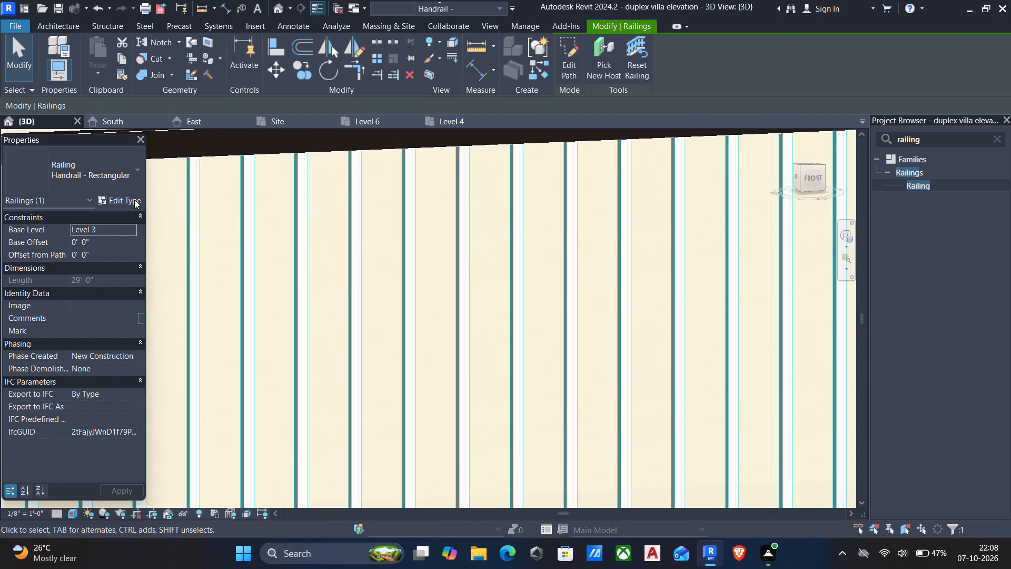
left_click(134, 200)
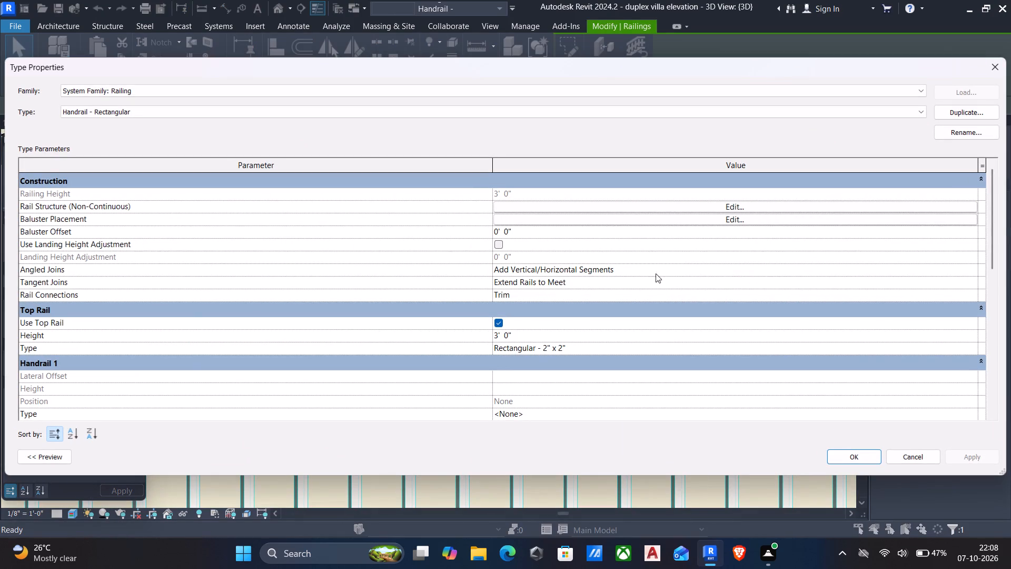
scroll(747, 330, "down", 13)
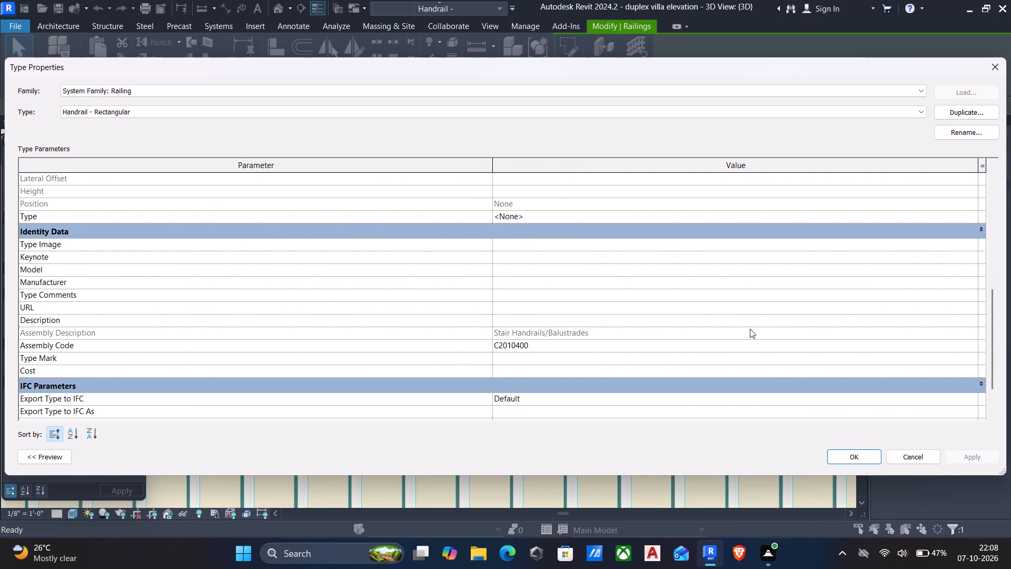
scroll(750, 329, "down", 4)
left_click(967, 361)
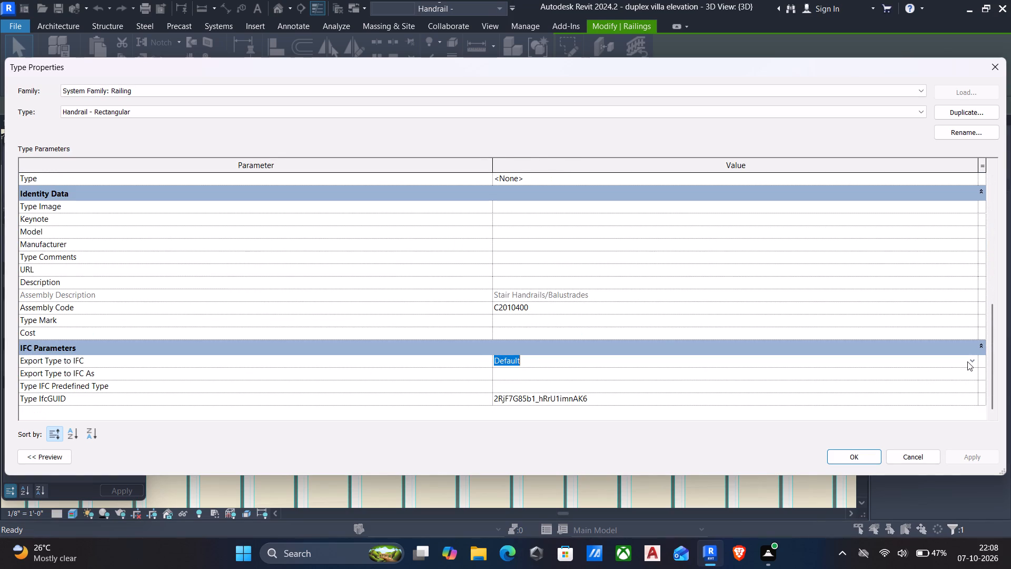
left_click(969, 361)
left_click(969, 361)
scroll(762, 264, "up", 4)
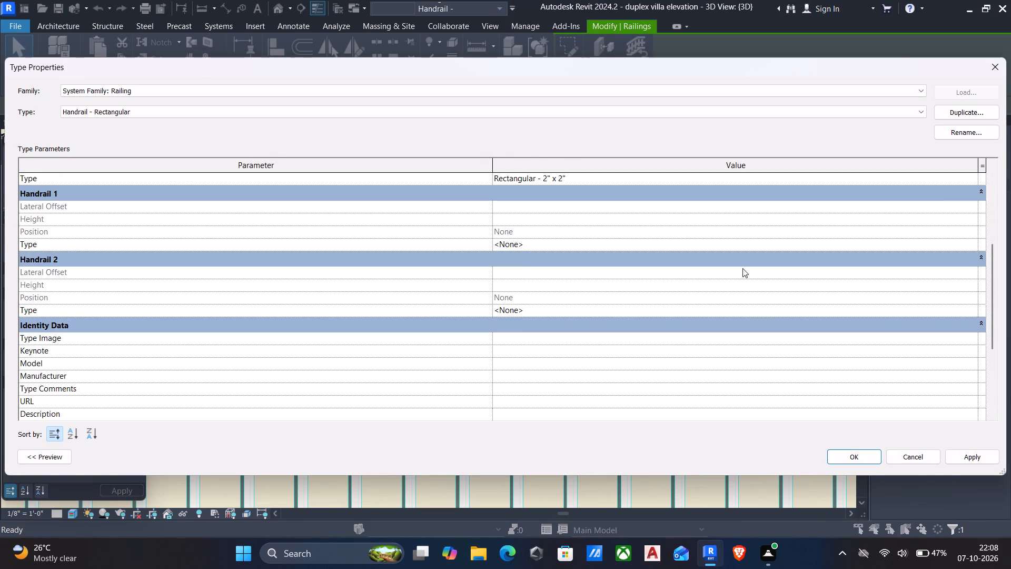
scroll(666, 269, "up", 4)
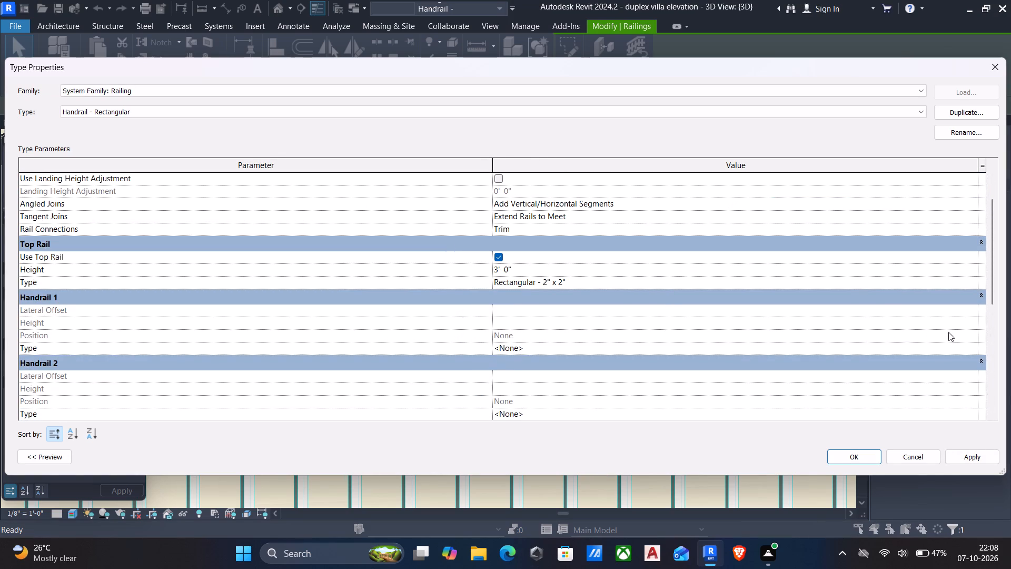
Review the Rectangular - 2" x 2" top rail type's parameters, including its extension style options, and close the type properties.
left_click(972, 321)
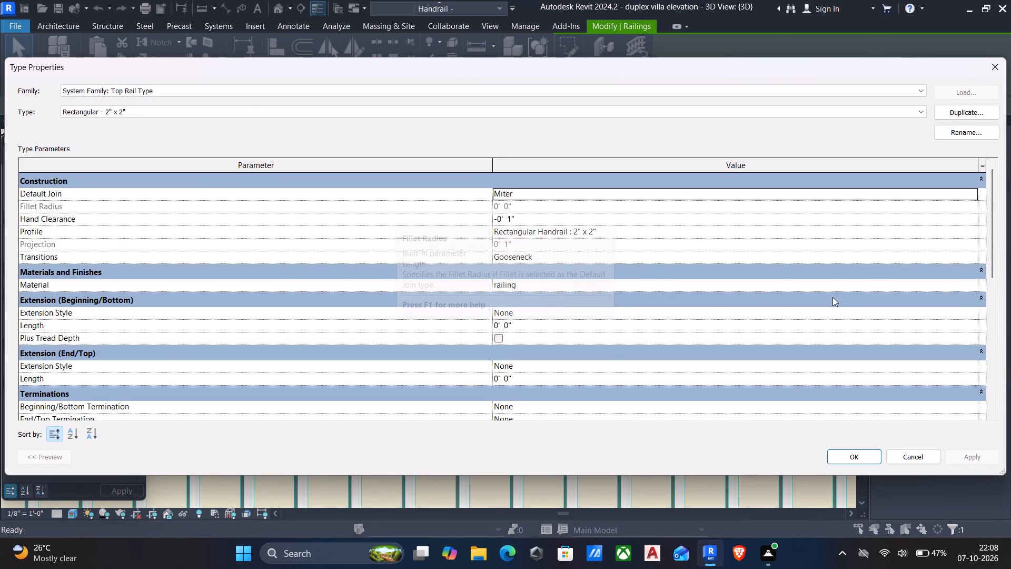
scroll(523, 253, "down", 4)
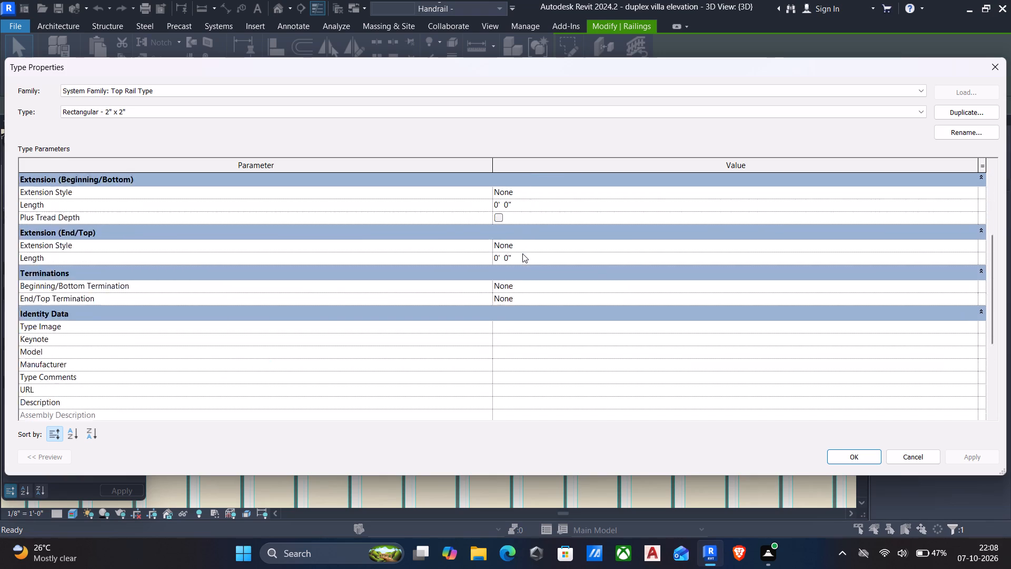
scroll(522, 253, "down", 2)
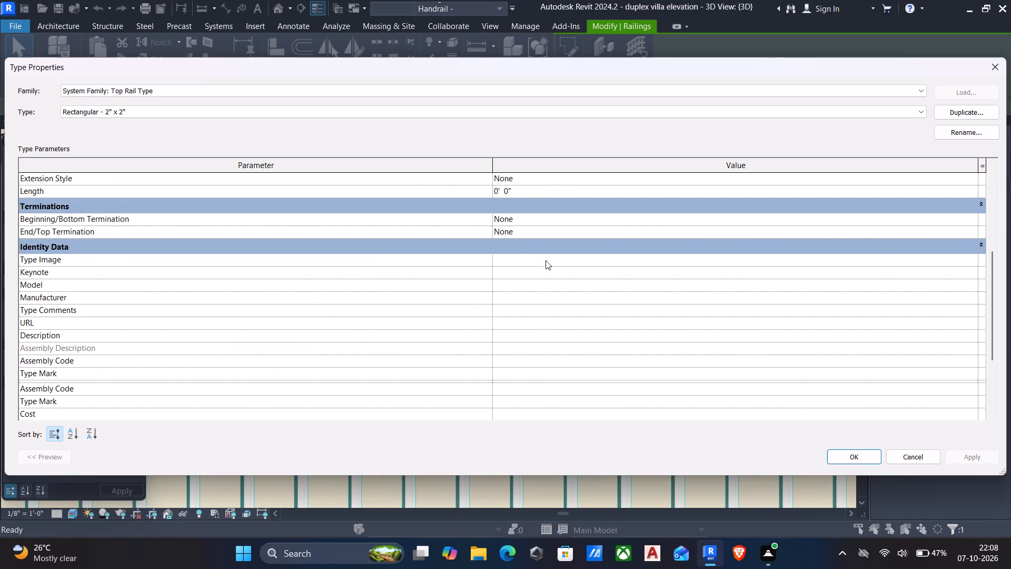
scroll(551, 262, "up", 6)
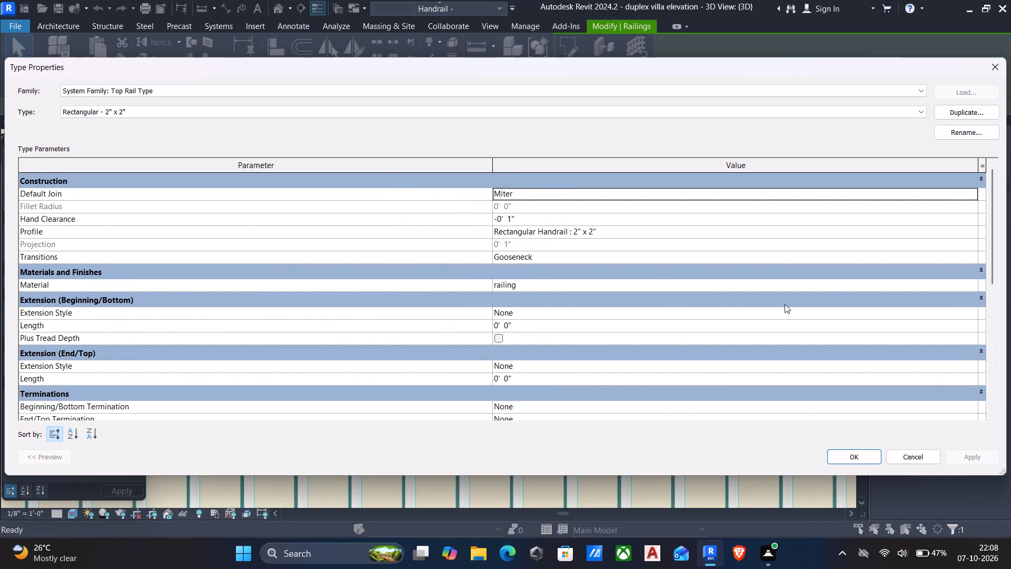
left_click(970, 313)
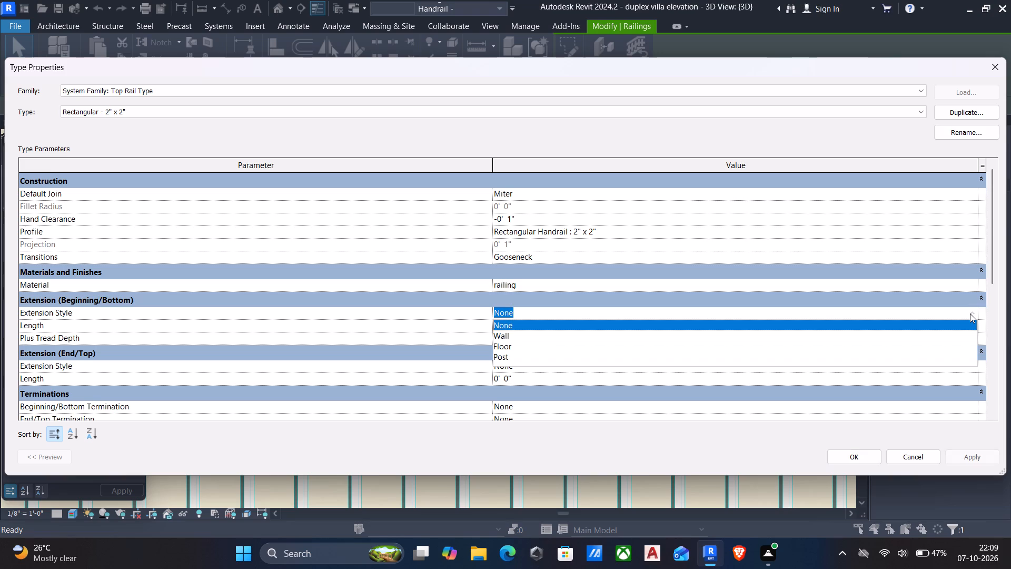
left_click(970, 313)
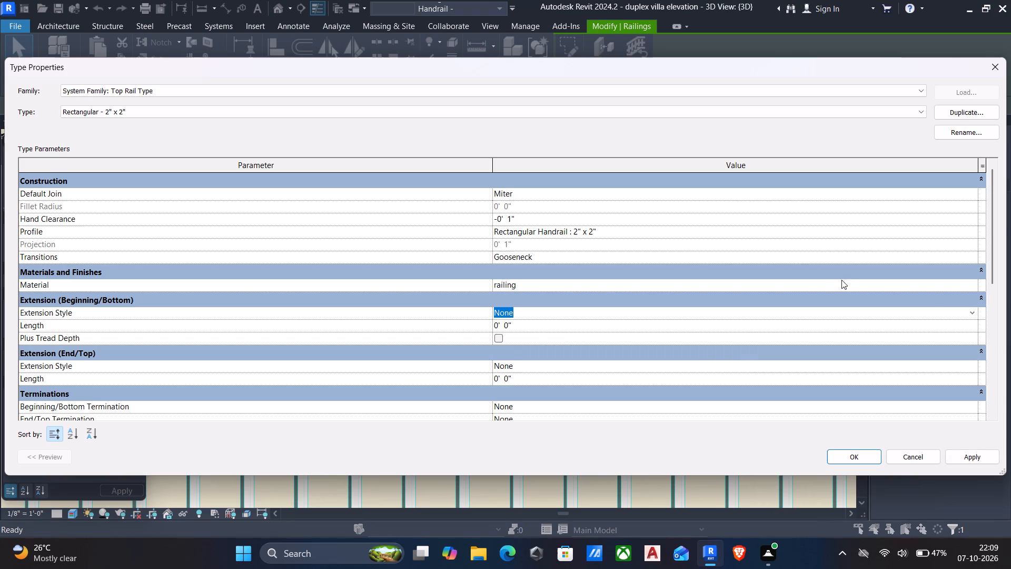
scroll(748, 248, "up", 6)
scroll(724, 238, "down", 12)
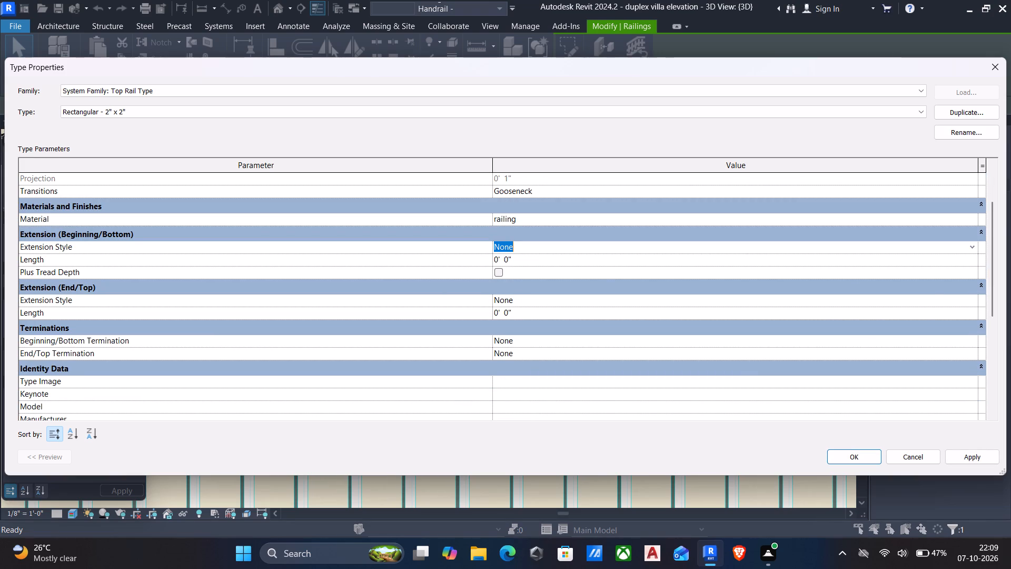
scroll(719, 246, "up", 1)
scroll(218, 386, "down", 6)
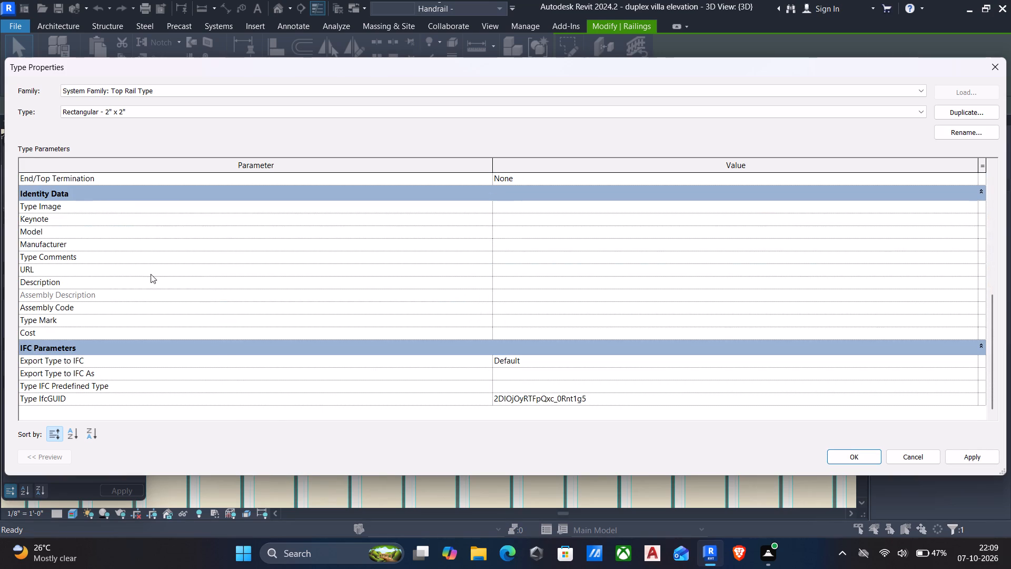
left_click(974, 455)
left_click(861, 450)
scroll(501, 345, "down", 5)
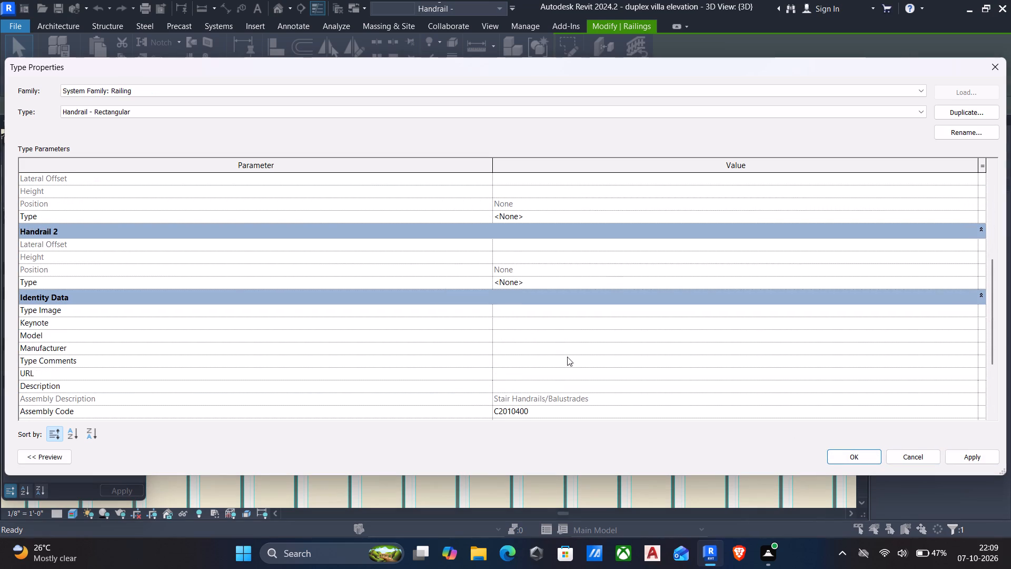
left_click(991, 462)
left_click(841, 458)
Inspect the finish of the balcony railings across the villa's front and side elevations.
scroll(575, 417, "down", 13)
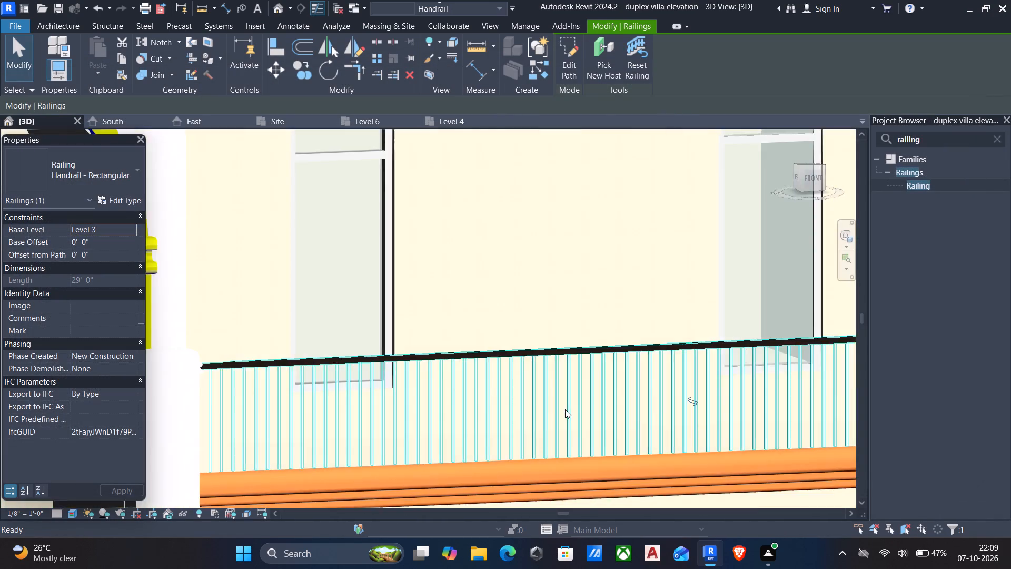
scroll(565, 409, "down", 2)
middle_click_drag(564, 413, 596, 323)
scroll(597, 320, "up", 1)
scroll(559, 333, "down", 11)
scroll(380, 350, "up", 2)
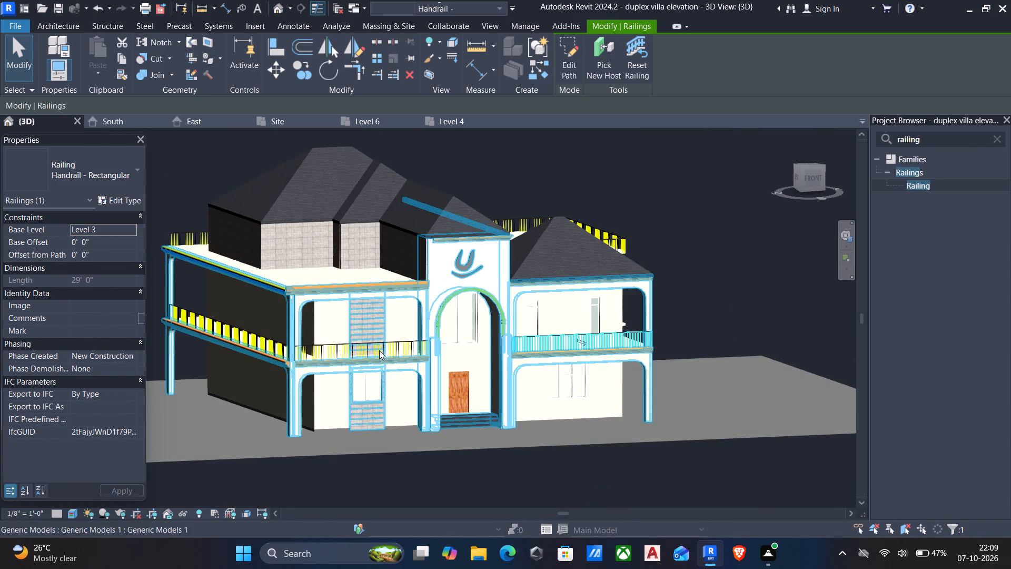
scroll(379, 350, "up", 6)
scroll(378, 351, "down", 6)
scroll(400, 357, "up", 1)
scroll(437, 350, "down", 4)
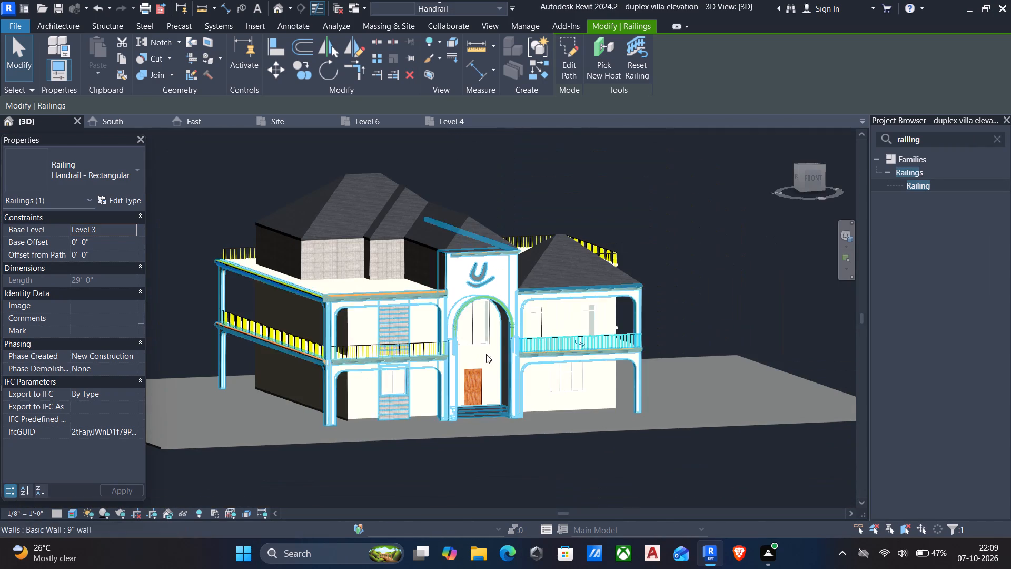
scroll(313, 343, "up", 9)
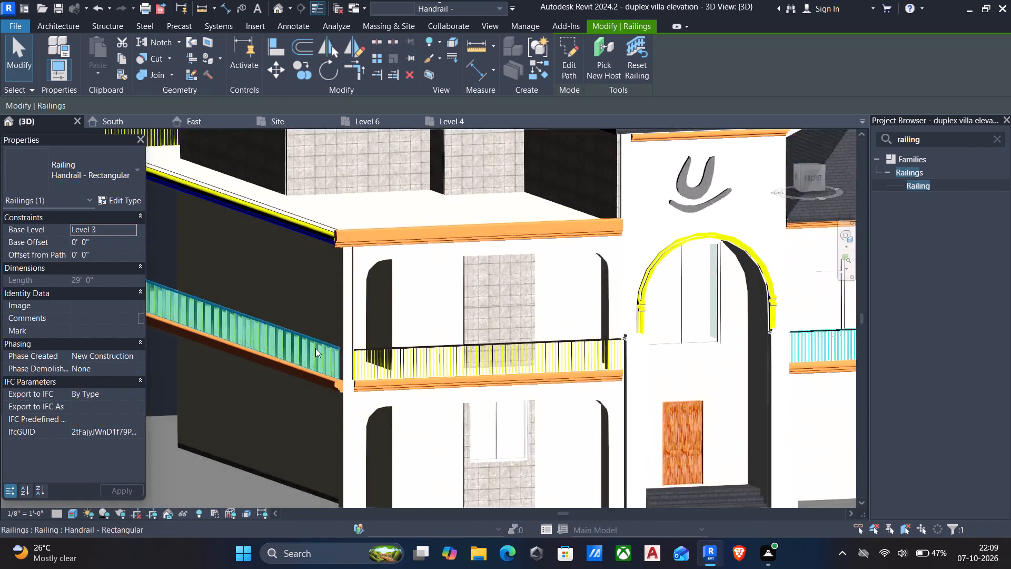
Check the non-continuous rail structure and baluster placement settings of the 70' 6" side balcony railing's type.
left_click(315, 348)
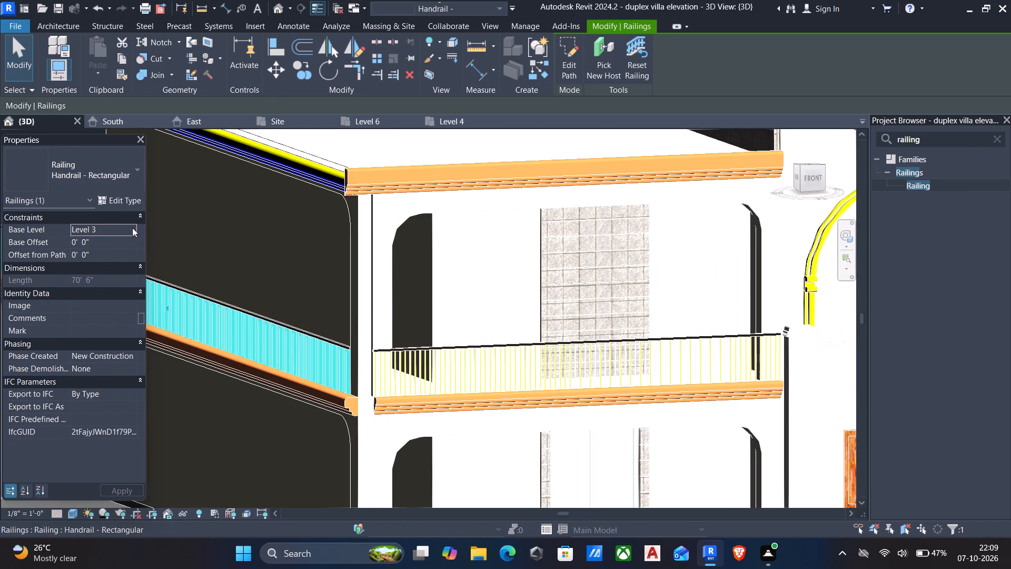
left_click(117, 202)
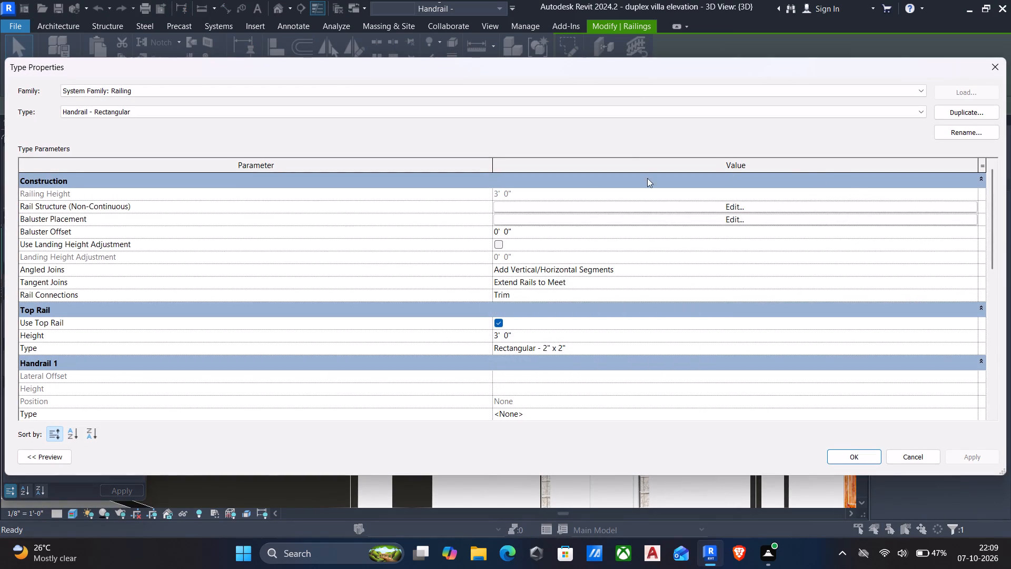
left_click(737, 203)
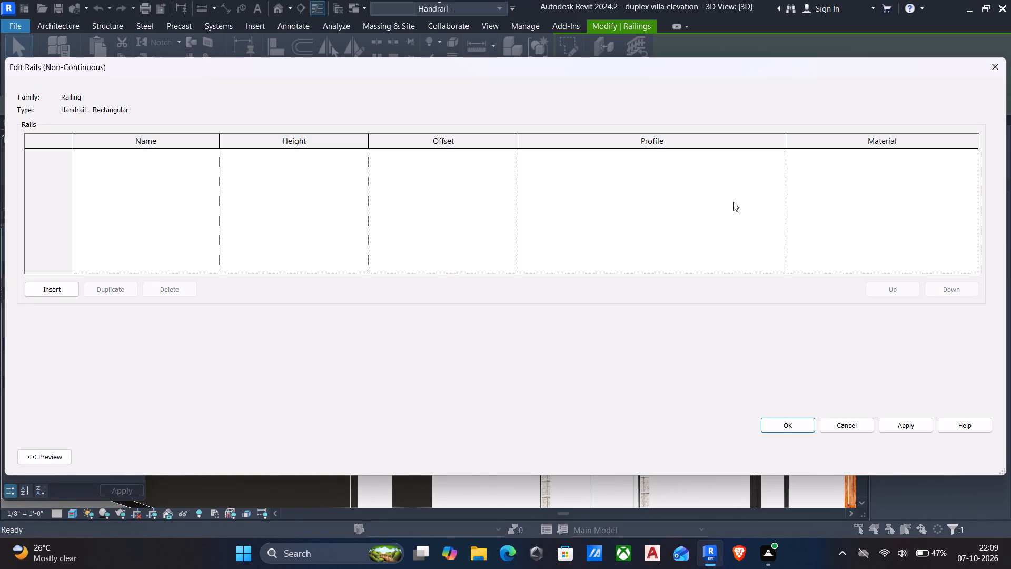
left_click(994, 73)
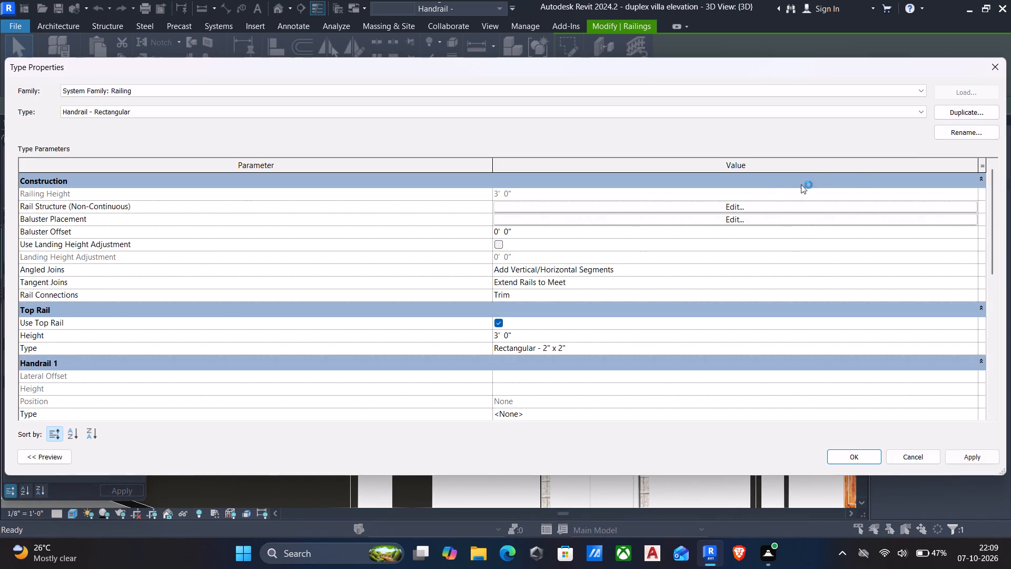
left_click(735, 219)
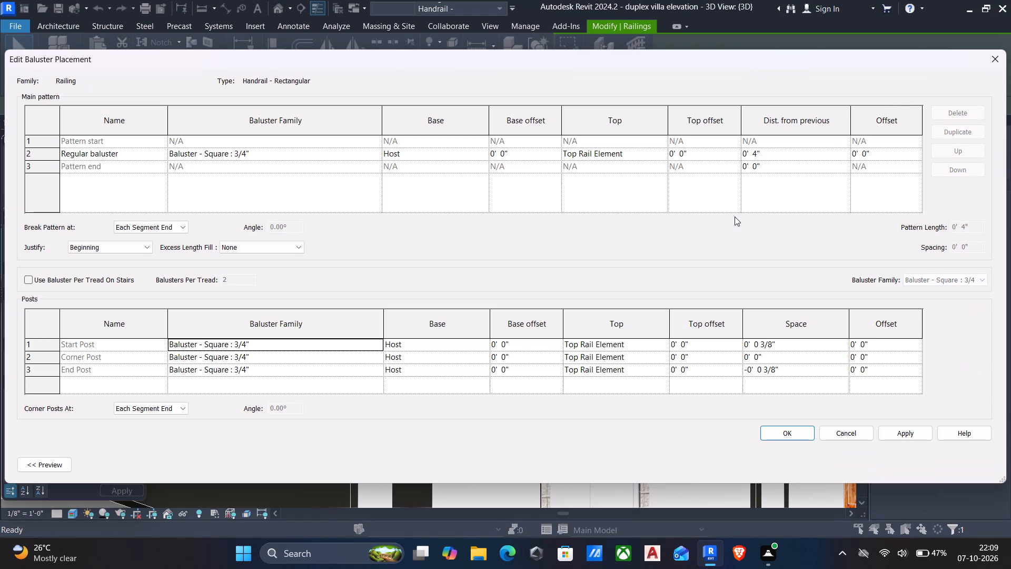
left_click(996, 66)
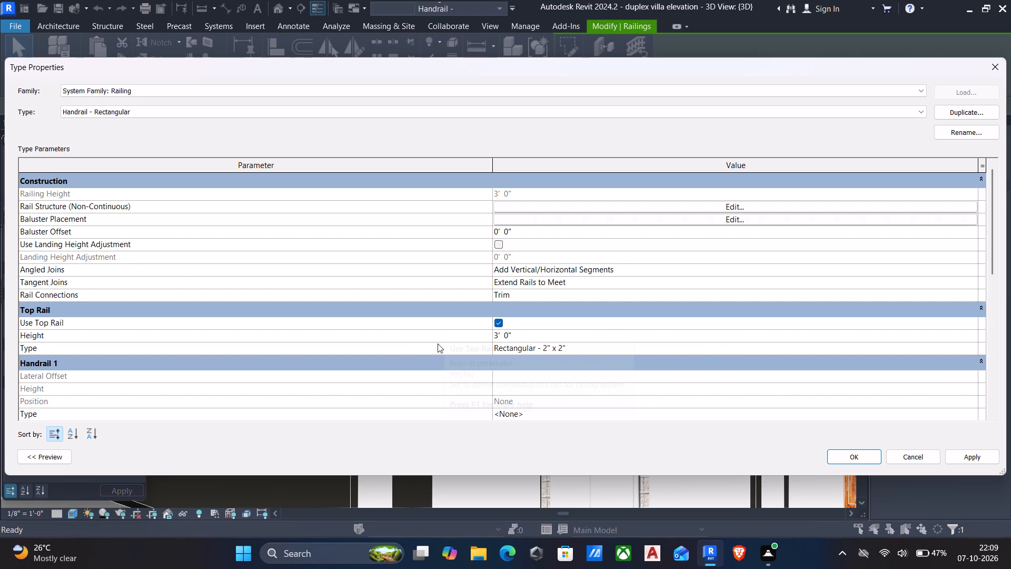
Assign the railing material to the Circular - 1 1/2" handrail type, reached from the railing's Handrail 1 type parameter, and apply it.
scroll(477, 349, "down", 2)
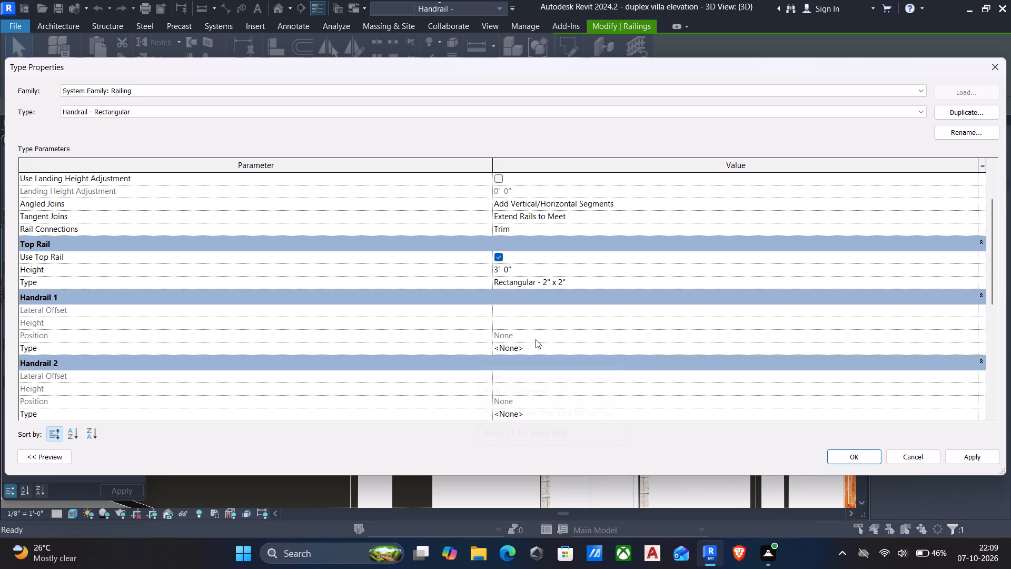
left_click(536, 346)
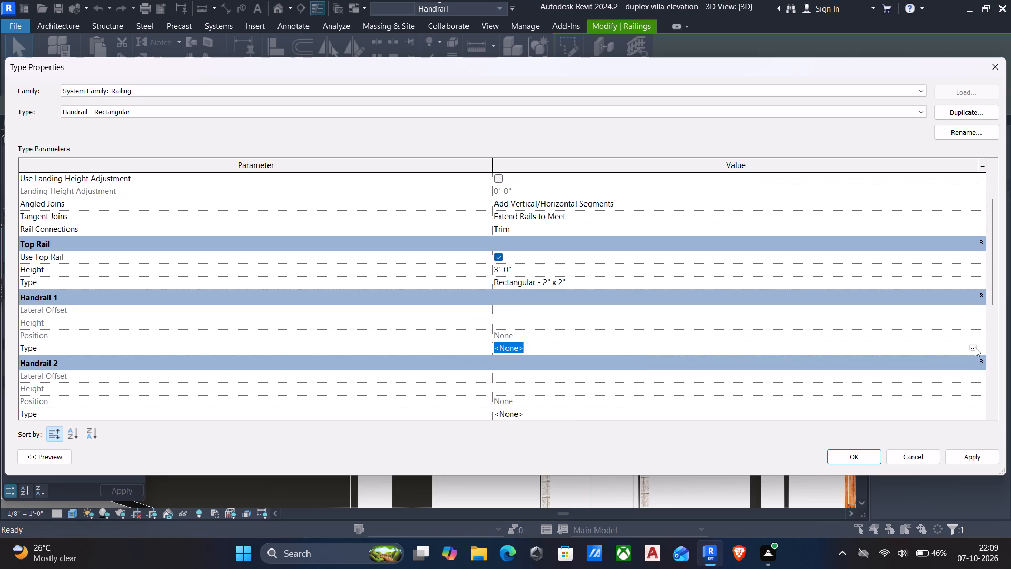
left_click(975, 347)
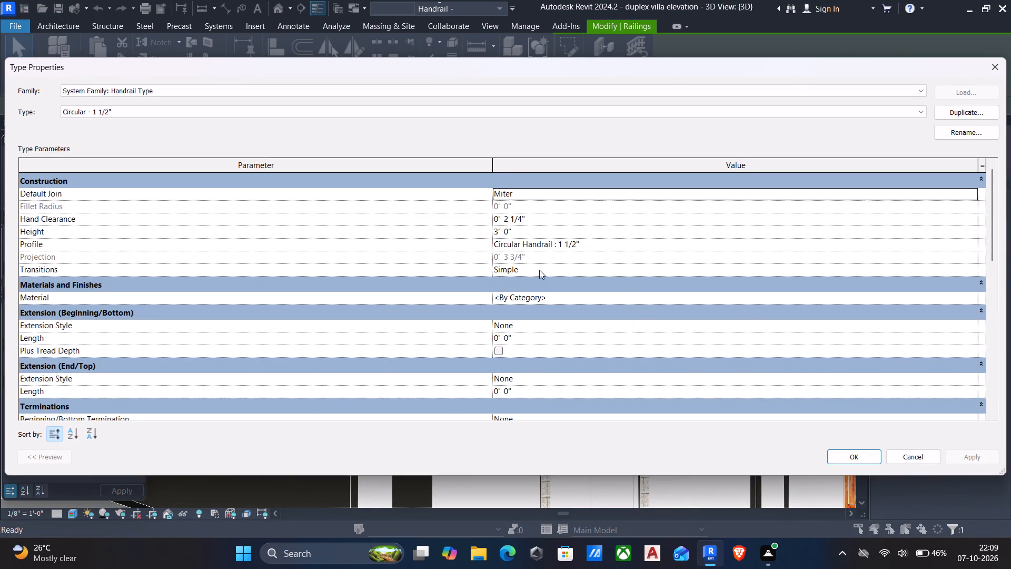
left_click(975, 298)
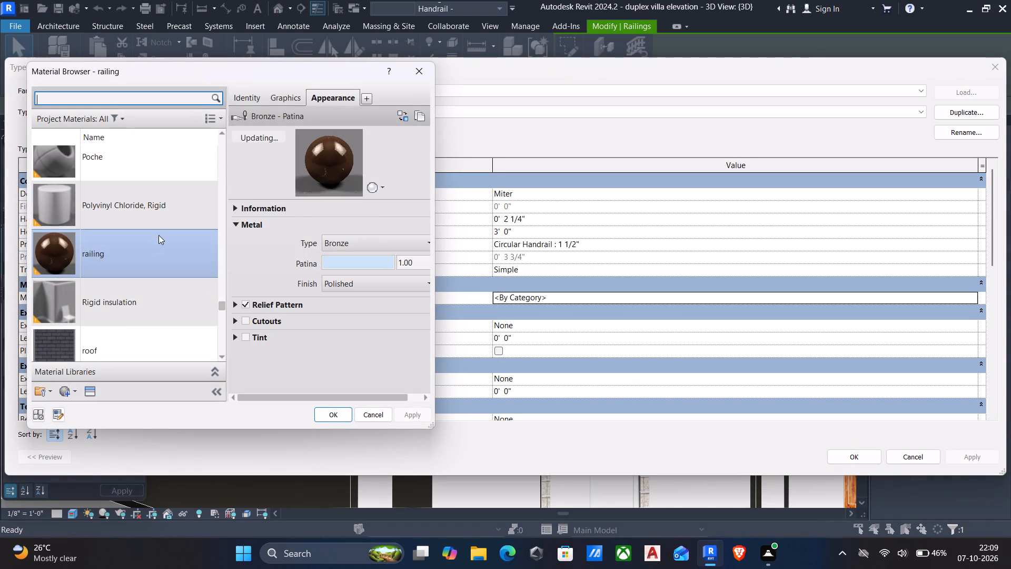
left_click(157, 245)
left_click(329, 410)
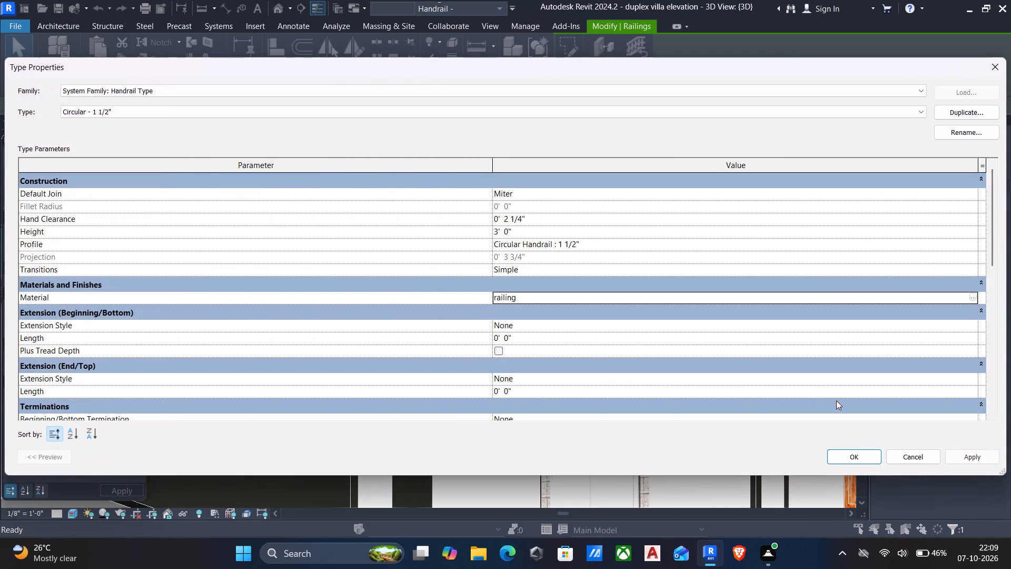
left_click(970, 456)
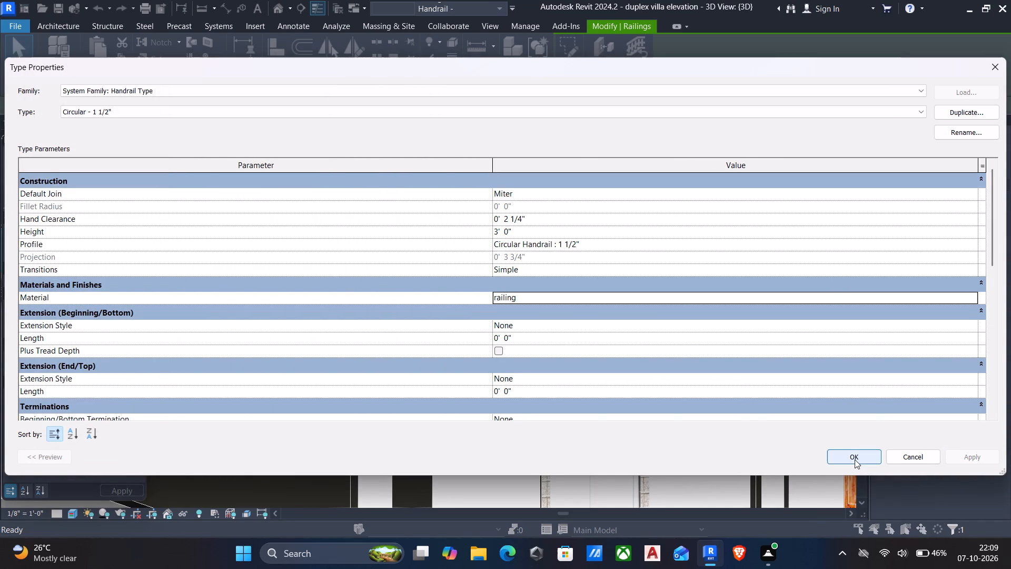
Apply the handrail material change to the Handrail - Rectangular railing type, close its properties and deselect the side railing.
left_click(855, 458)
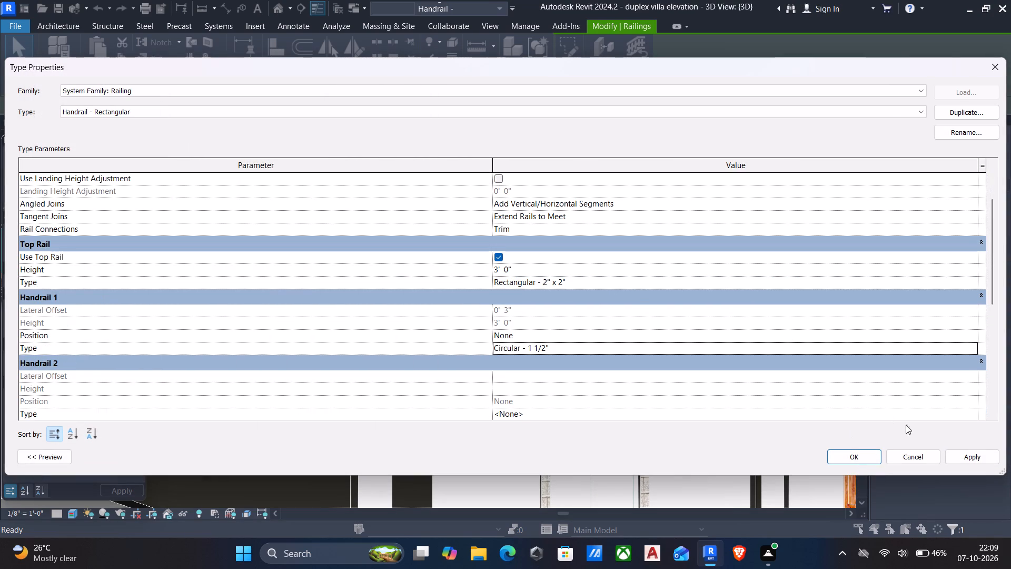
left_click(984, 458)
left_click(852, 456)
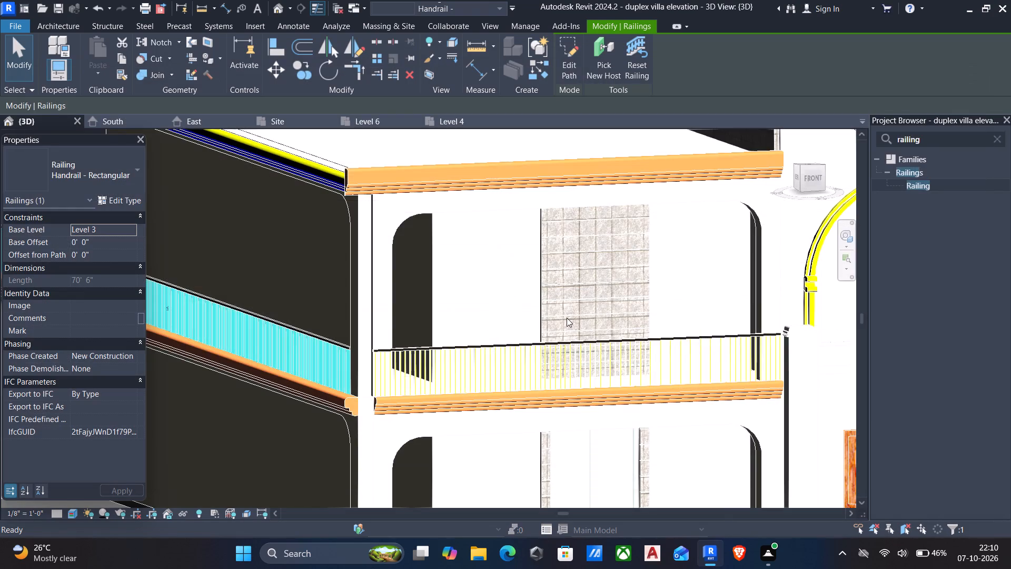
scroll(550, 323, "down", 3)
scroll(552, 340, "up", 5)
key("Escape")
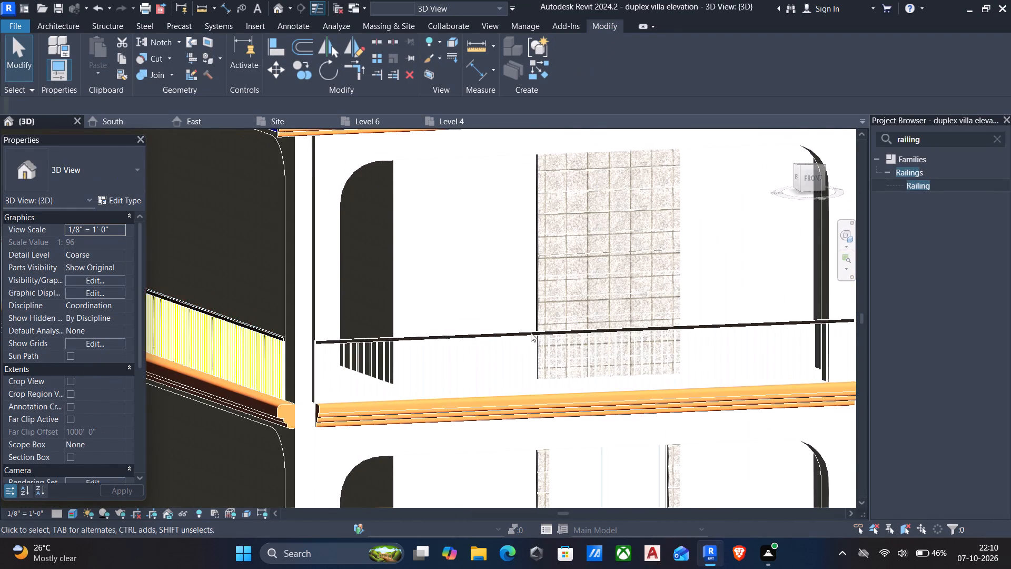
Inspect the finish of the top rails and balusters on the front and side balcony railings.
scroll(511, 328, "down", 6)
scroll(501, 336, "up", 1)
scroll(501, 336, "down", 1)
middle_click_drag(497, 340, 395, 344, "shift")
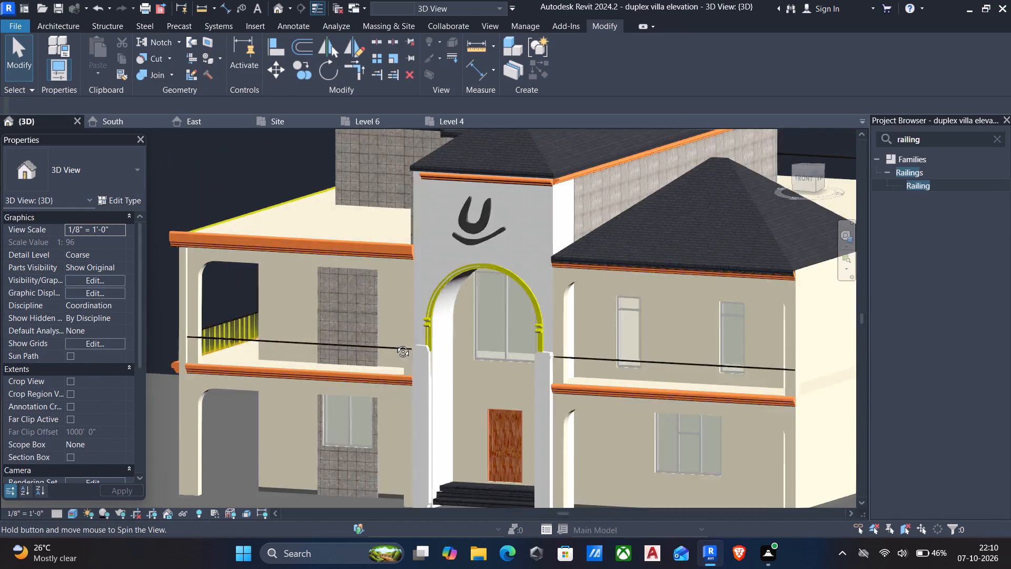
middle_click_drag(395, 344, 378, 344, "shift")
scroll(435, 376, "up", 5)
scroll(502, 400, "down", 5)
middle_click_drag(503, 400, 638, 375, "shift")
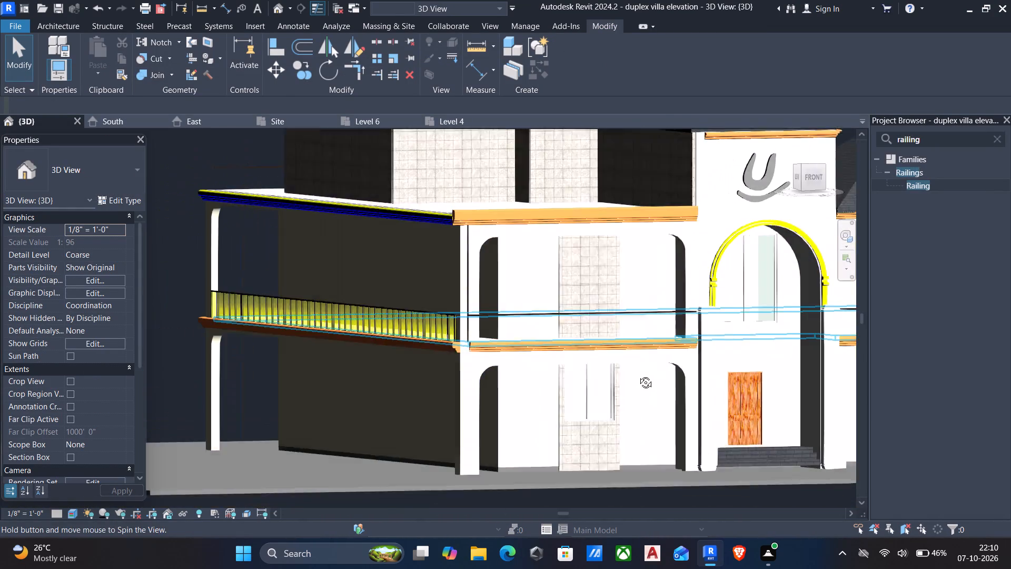
middle_click_drag(638, 375, 638, 374, "shift")
scroll(494, 319, "up", 11)
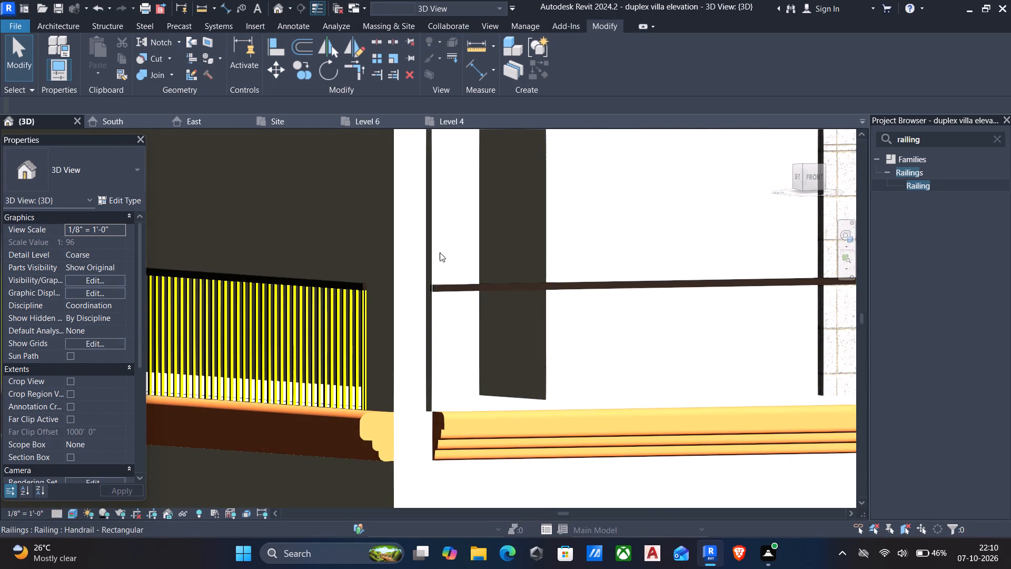
scroll(540, 270, "down", 4)
middle_click_drag(540, 283, 459, 293, "shift")
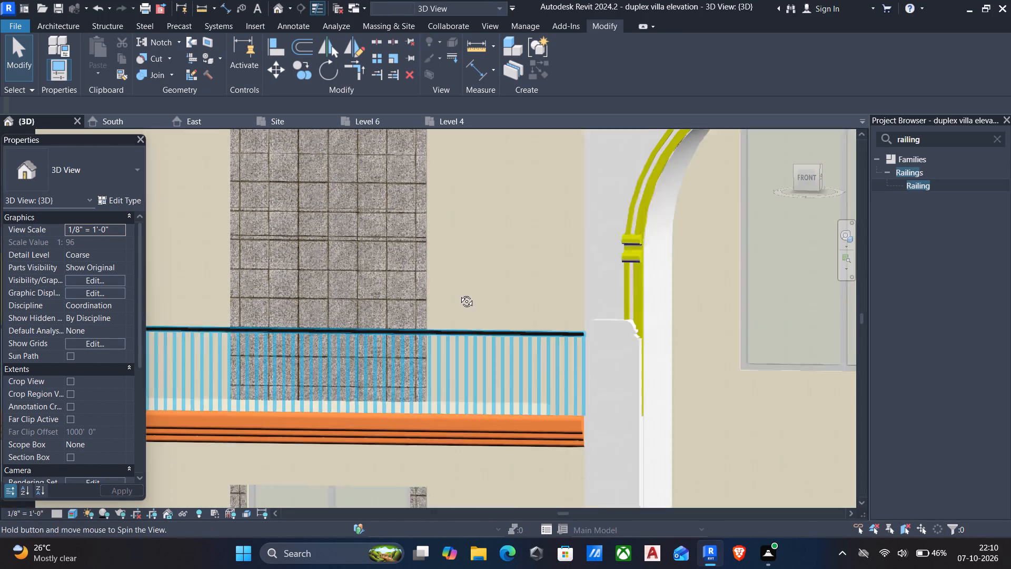
middle_click_drag(459, 293, 458, 293, "shift")
scroll(458, 293, "up", 1, "shift")
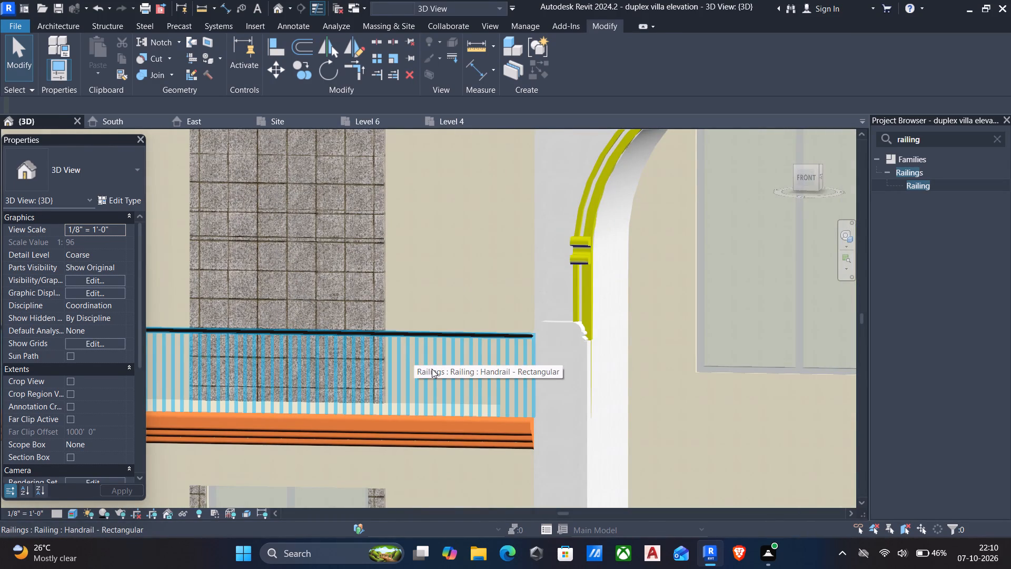
Examine the 27' 1 1/2" front balcony railing from the front and from above, beside the entrance arch.
left_click(432, 369)
scroll(432, 351, "down", 4)
middle_click_drag(438, 347, 462, 297)
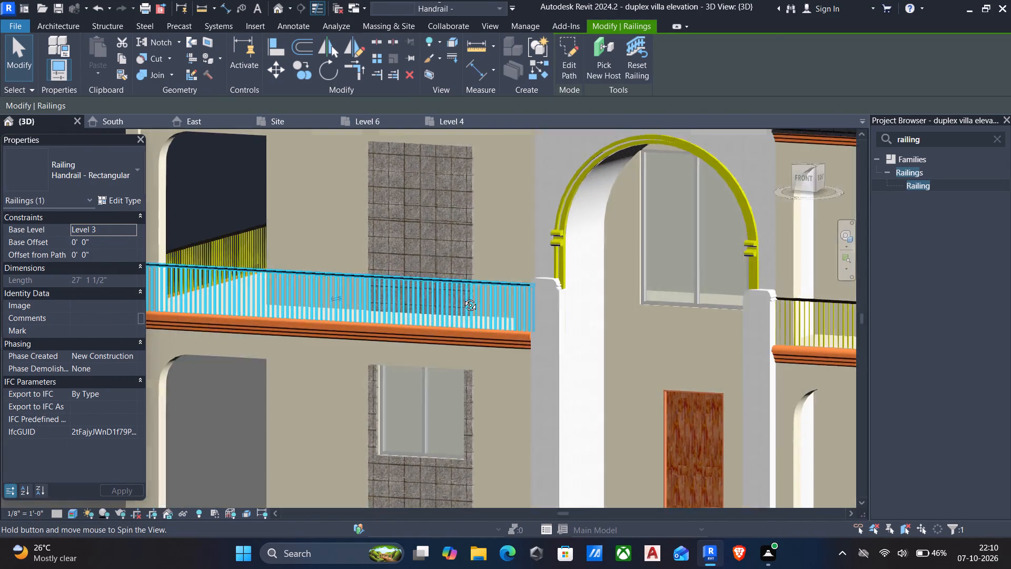
middle_click_drag(462, 297, 366, 388)
key("Escape")
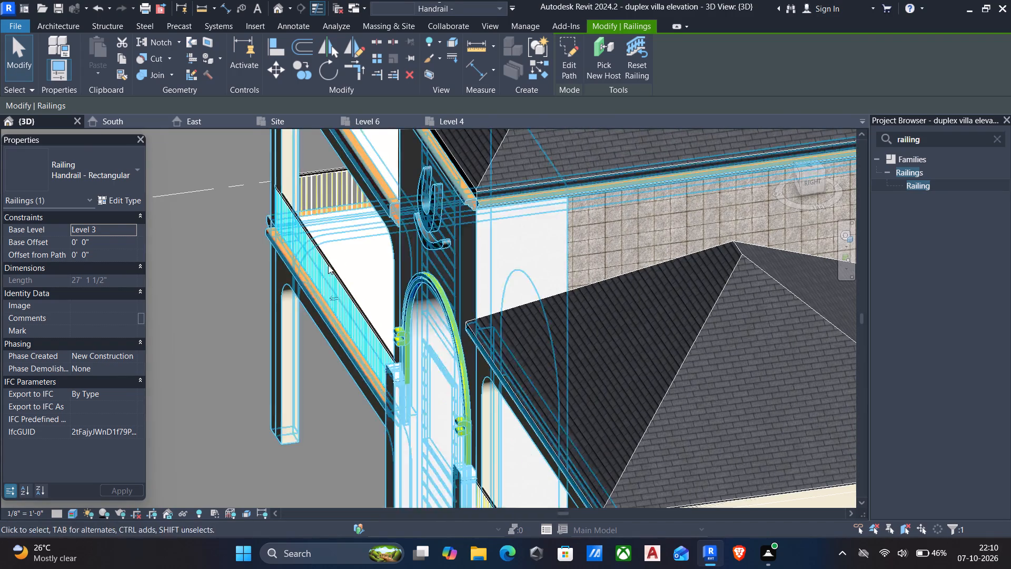
scroll(304, 265, "up", 5)
scroll(396, 204, "down", 2)
middle_click_drag(402, 208, 493, 172, "shift")
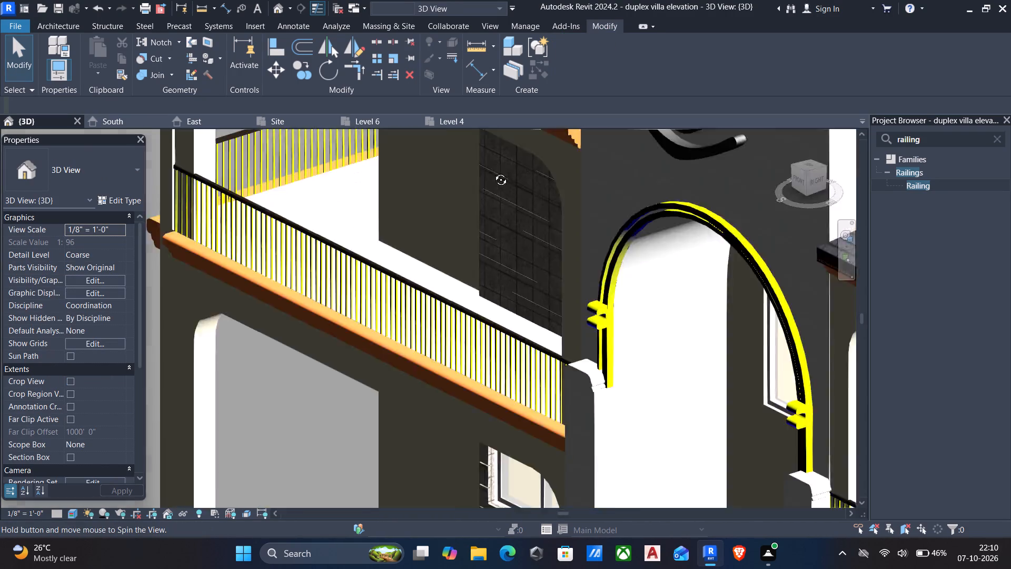
middle_click_drag(493, 172, 551, 104, "shift")
scroll(569, 133, "down", 4)
middle_click_drag(637, 243, 711, 234, "shift")
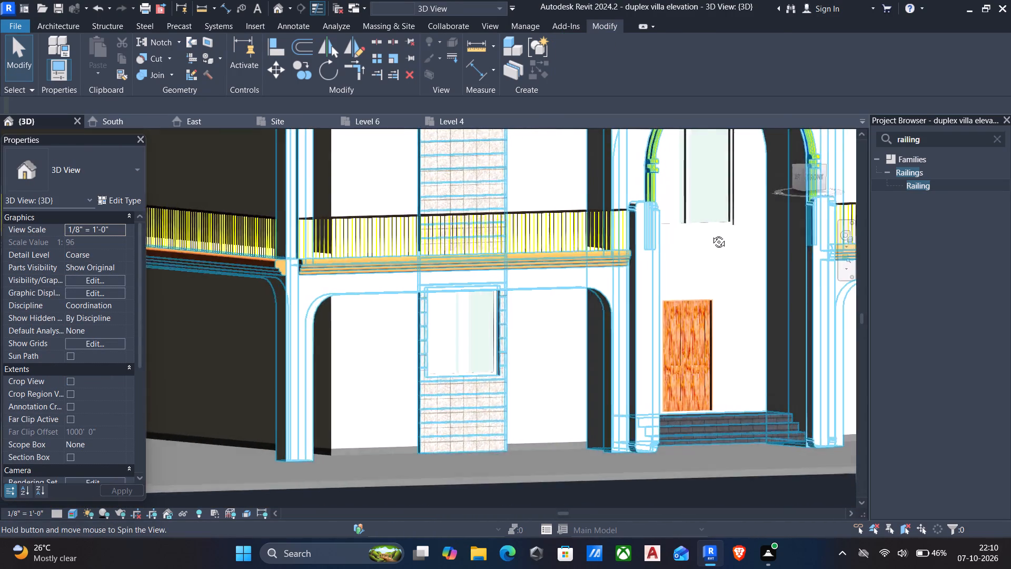
middle_click_drag(711, 234, 718, 234, "shift")
Review the whole villa exterior from the front and both sides, checking railings, mouldings and walls together.
scroll(721, 235, "down", 4)
middle_click_drag(723, 249, 638, 261, "shift")
scroll(638, 261, "up", 1)
scroll(638, 260, "down", 4)
middle_click_drag(638, 260, 318, 310)
middle_click_drag(494, 274, 418, 285)
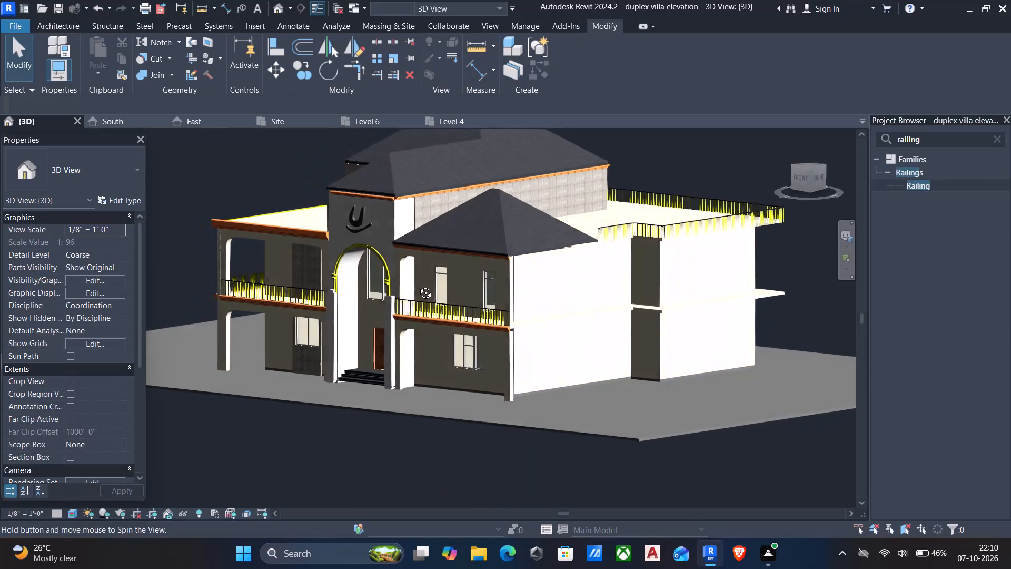
middle_click_drag(418, 285, 537, 270)
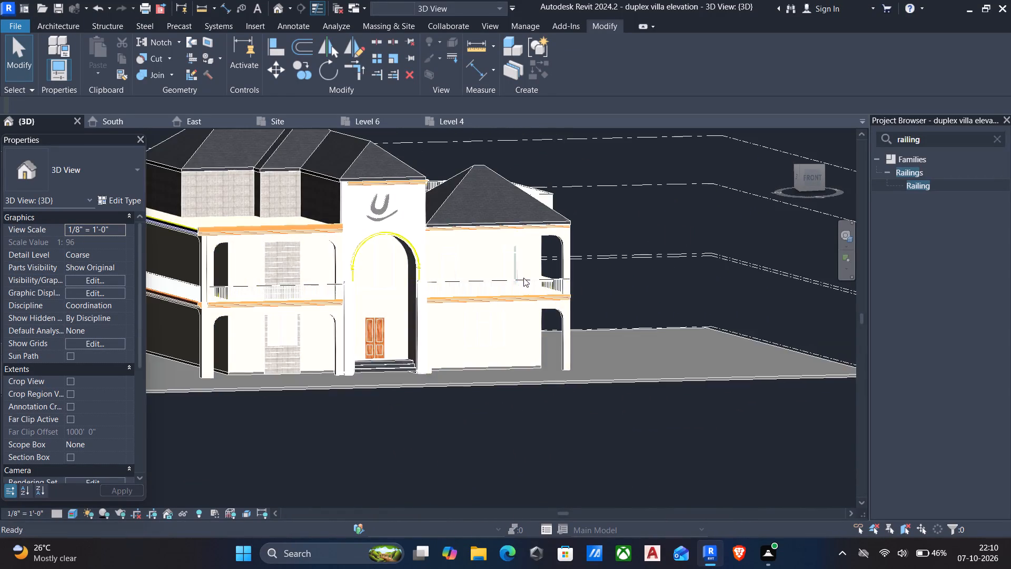
middle_click_drag(469, 337, 592, 369)
scroll(582, 353, "up", 1)
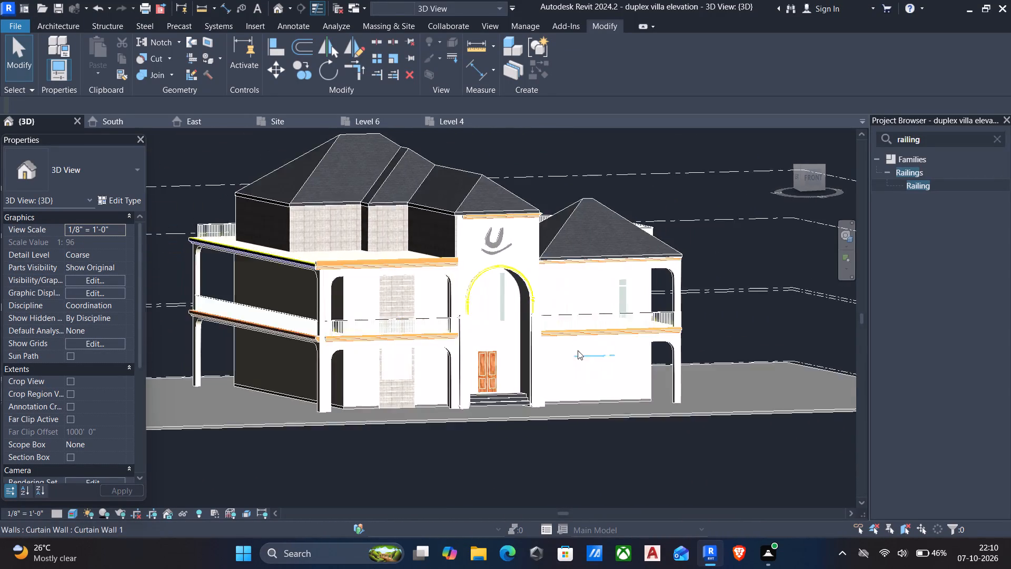
scroll(578, 350, "up", 2)
scroll(521, 370, "down", 2)
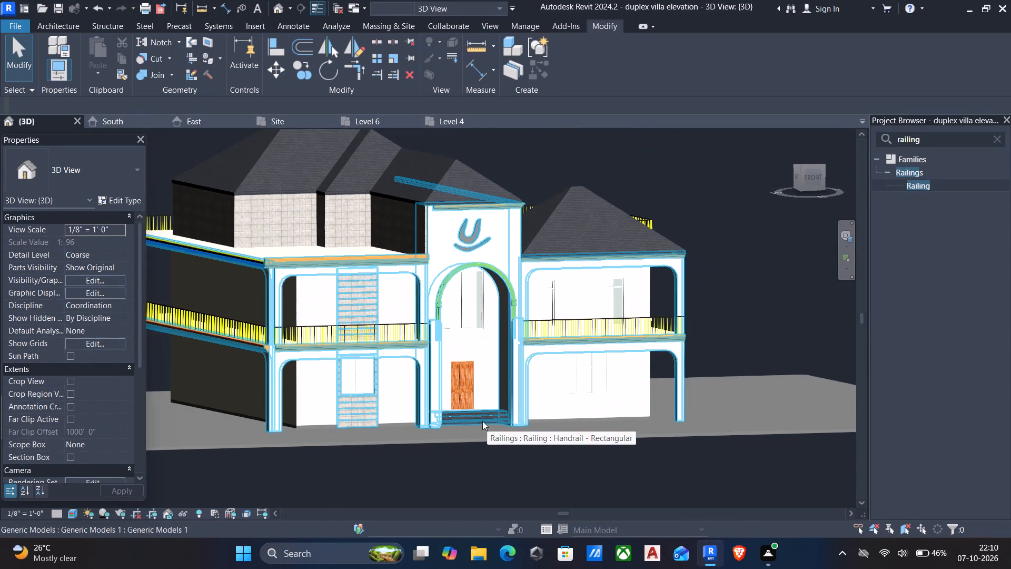
Open the front entrance double door's Frame Material for editing and look through the project's materials.
scroll(478, 411, "up", 4)
scroll(442, 382, "up", 5)
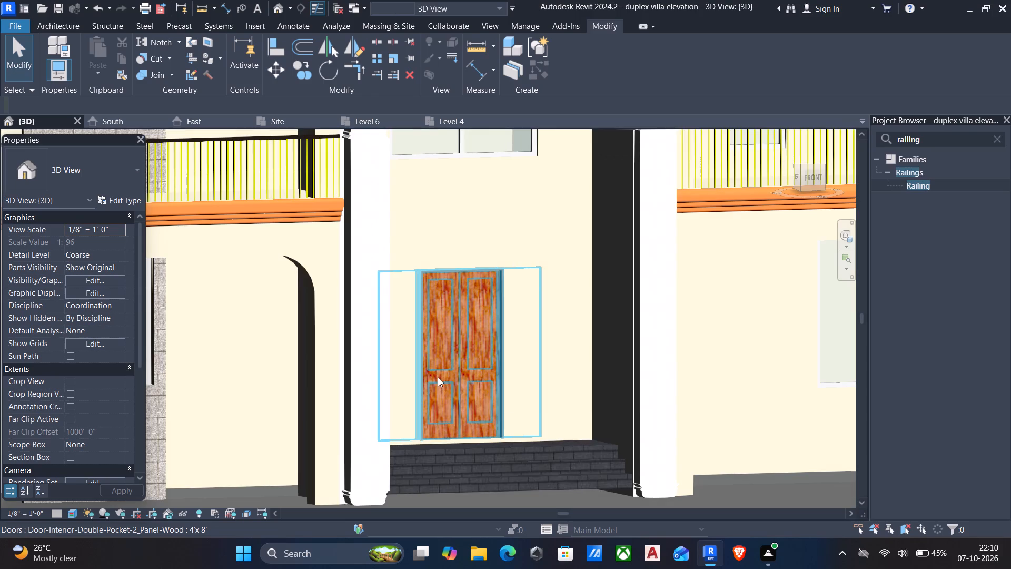
left_click(433, 377)
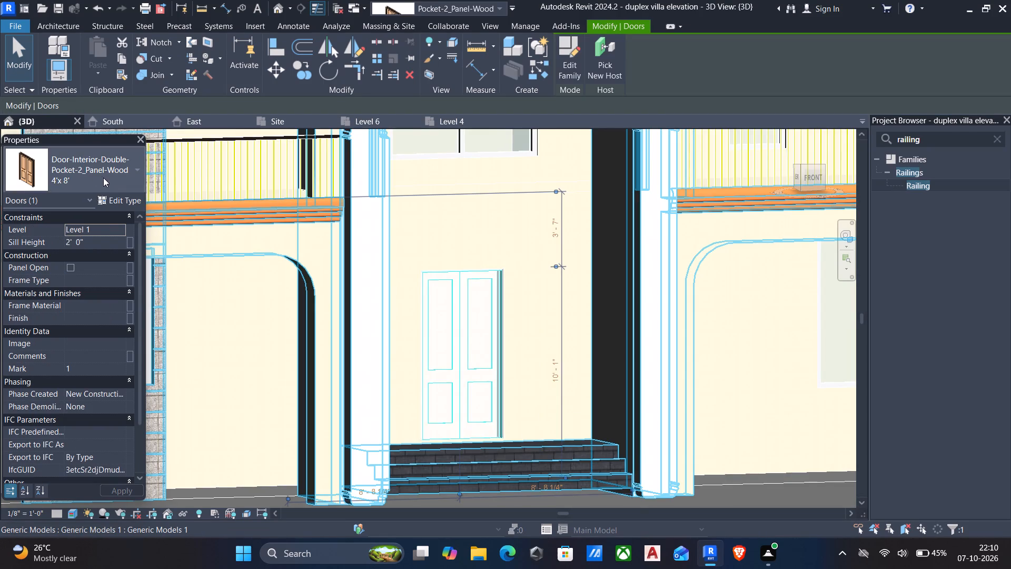
left_click(116, 196)
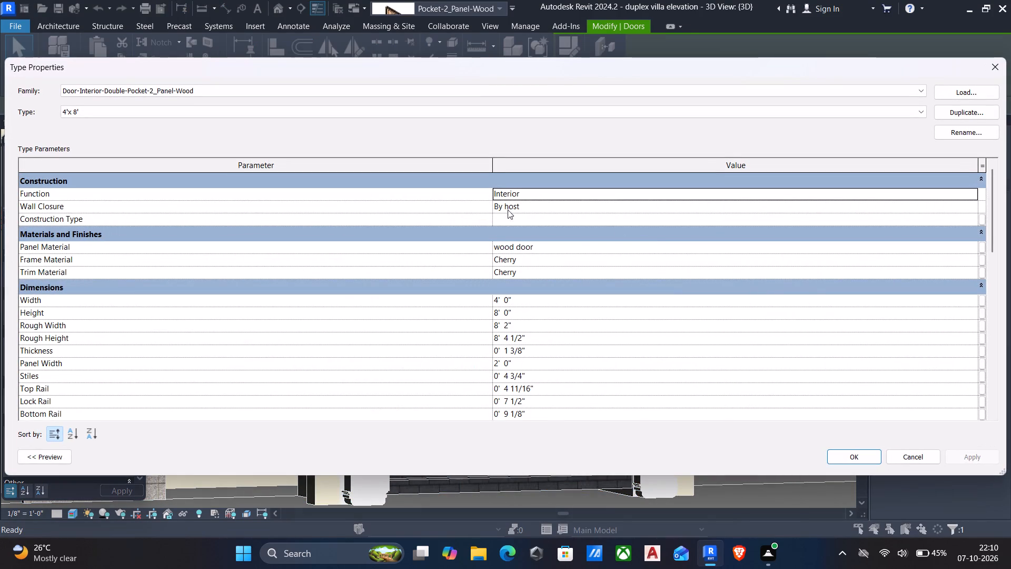
left_click(971, 260)
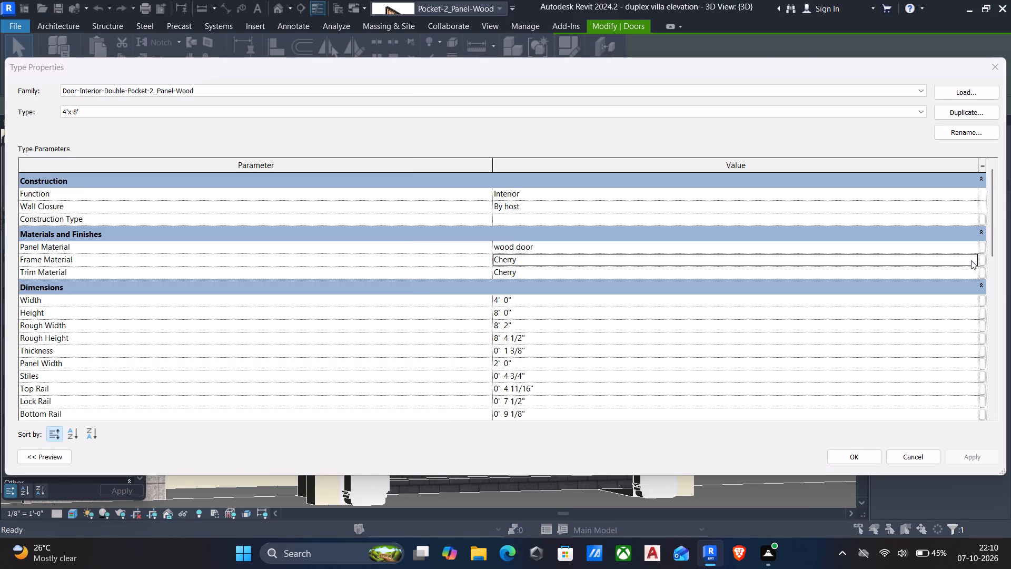
scroll(141, 206, "down", 6)
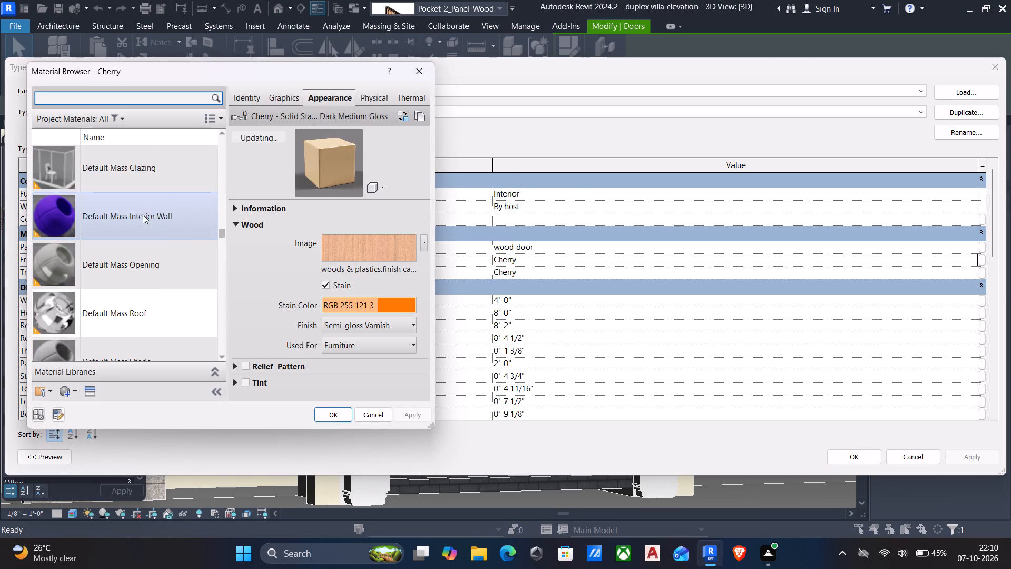
scroll(143, 214, "down", 5)
scroll(187, 236, "down", 6)
scroll(186, 237, "up", 1)
scroll(186, 237, "down", 12)
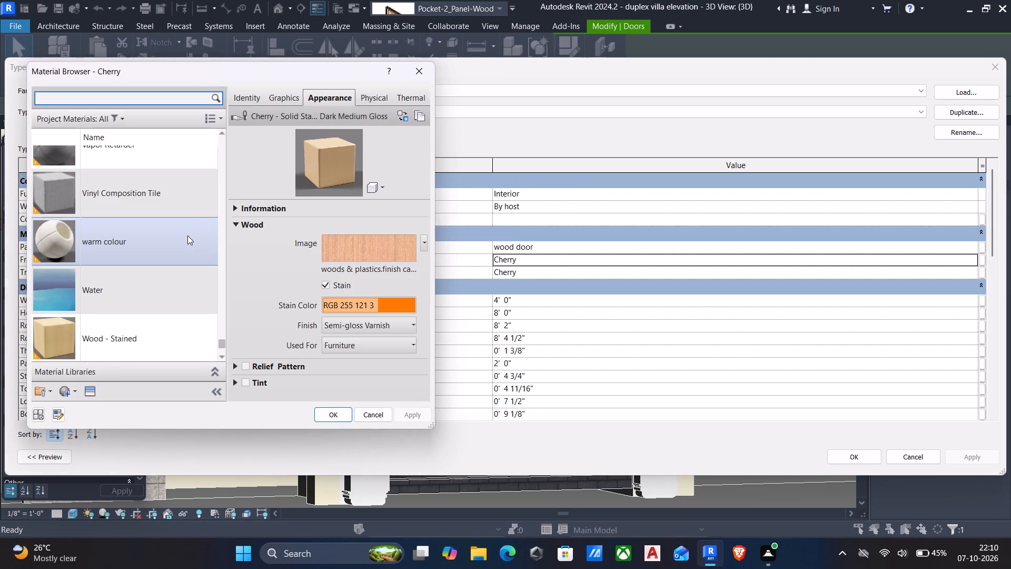
scroll(187, 236, "down", 6)
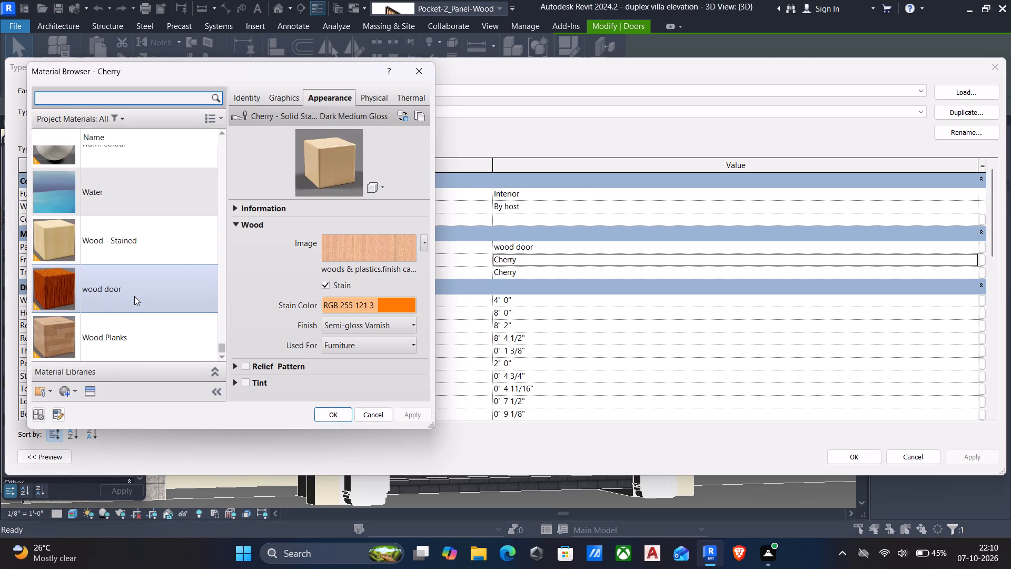
scroll(136, 295, "down", 5)
scroll(136, 297, "up", 19)
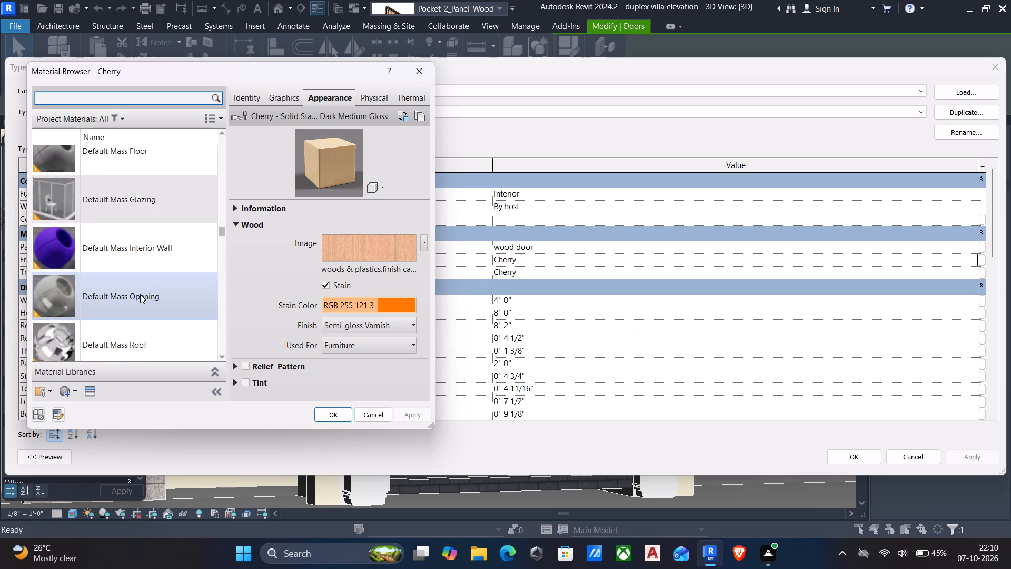
scroll(140, 294, "up", 3)
scroll(140, 294, "down", 5)
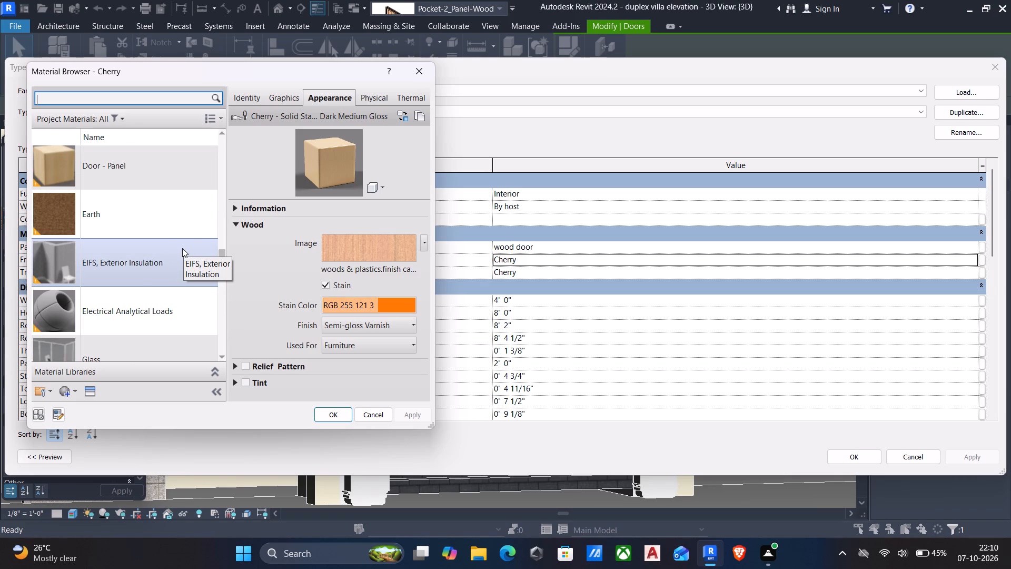
Set the Cherry frame material's wood texture sample size to 0'-1" width and height, and apply it to the entrance door type.
left_click(385, 256)
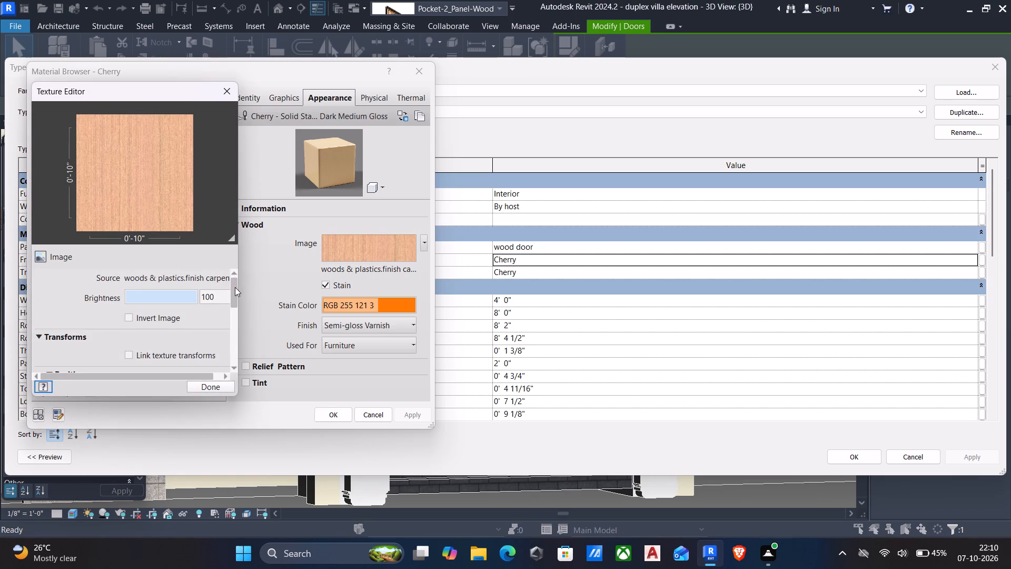
left_click_drag(231, 296, 215, 357)
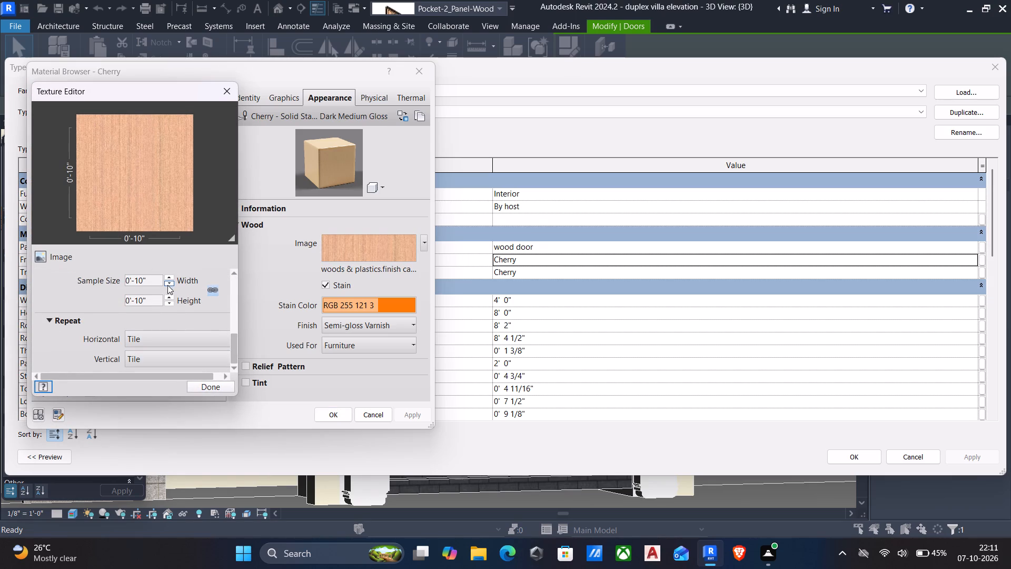
left_click(154, 282)
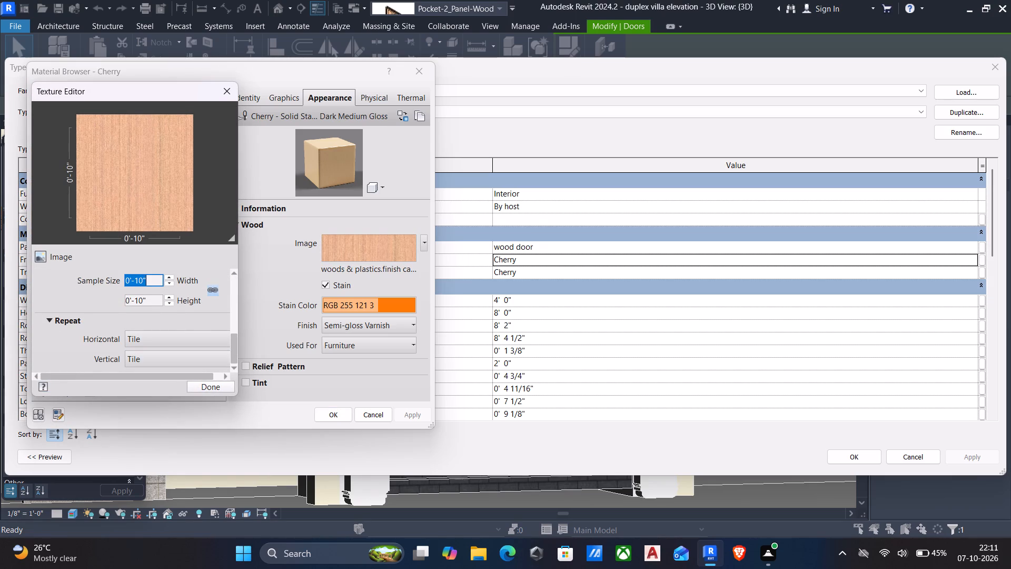
key("1")
key("shift+quotedbl")
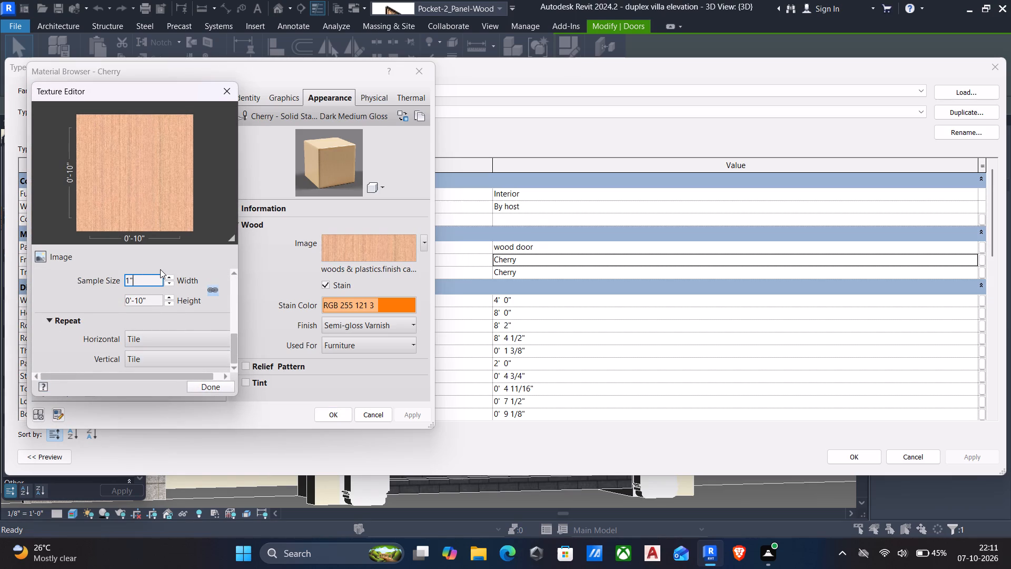
key("Return")
left_click(412, 415)
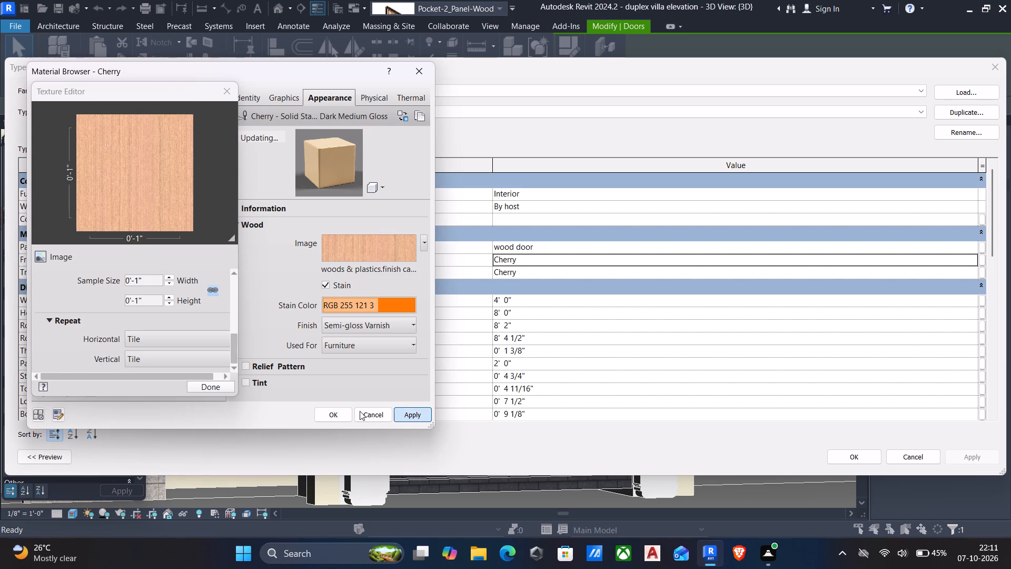
left_click(338, 408)
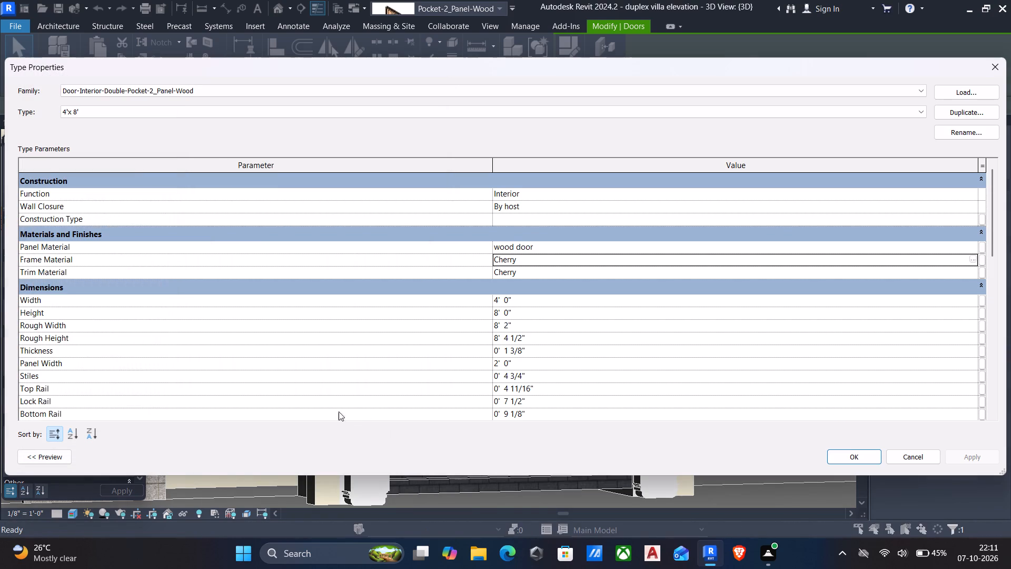
left_click(990, 459)
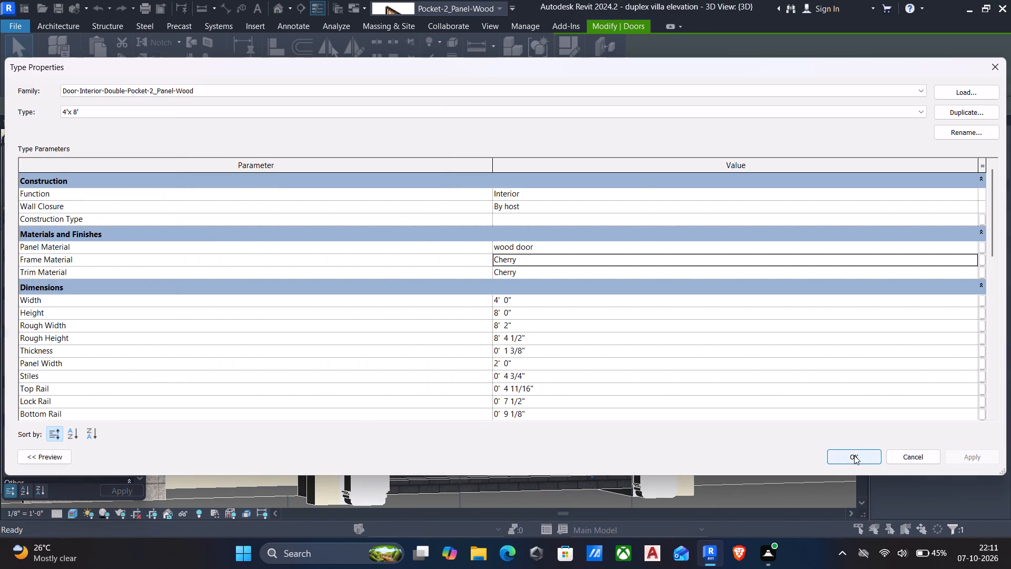
left_click(854, 455)
key("Escape")
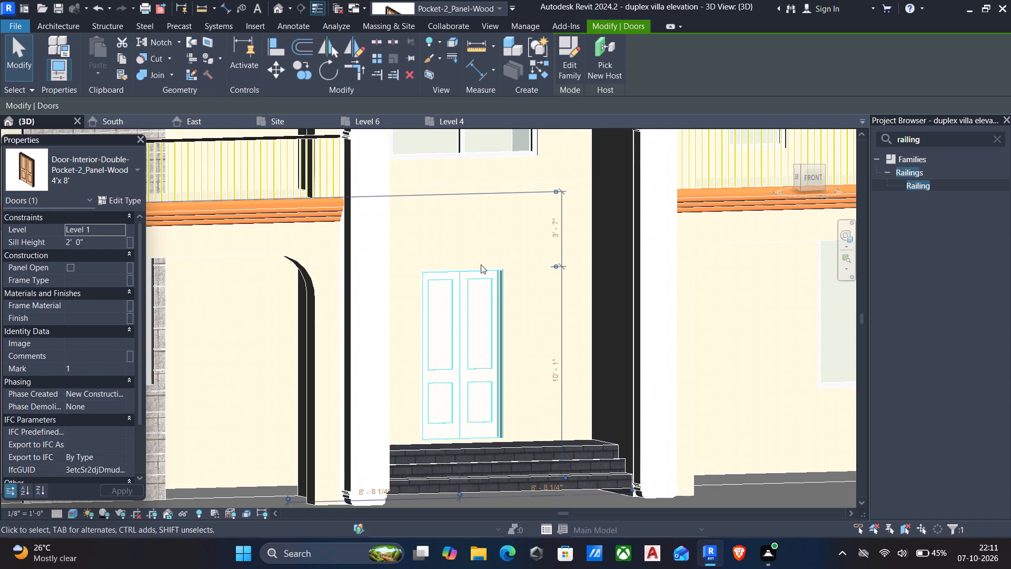
scroll(460, 357, "up", 11)
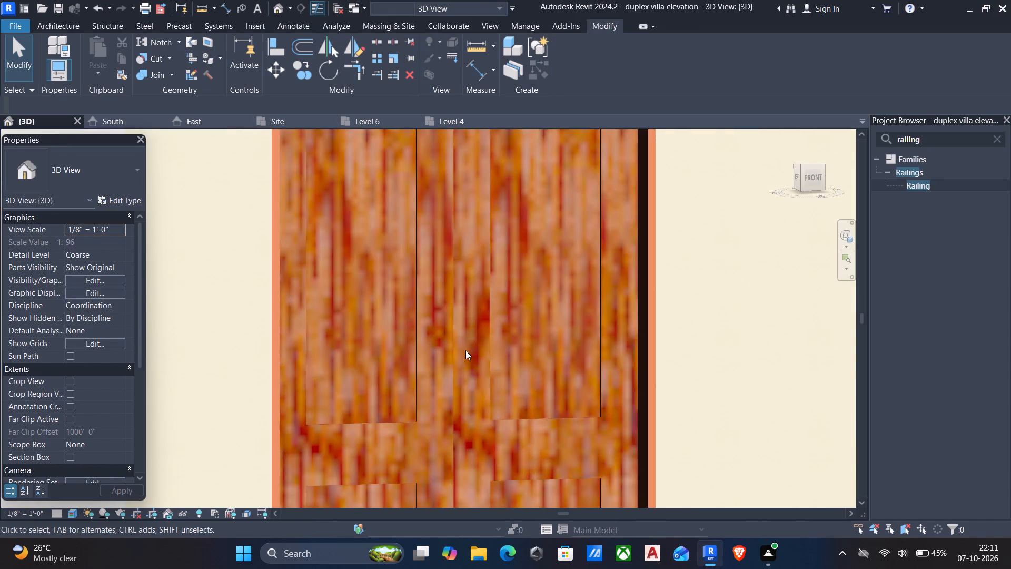
Review the front facade from several angles, checking the entrance door's wood finish, the windows and the upper balcony doors.
scroll(464, 358, "down", 17)
middle_click_drag(478, 365, 524, 340)
middle_click_drag(476, 365, 438, 363, "shift")
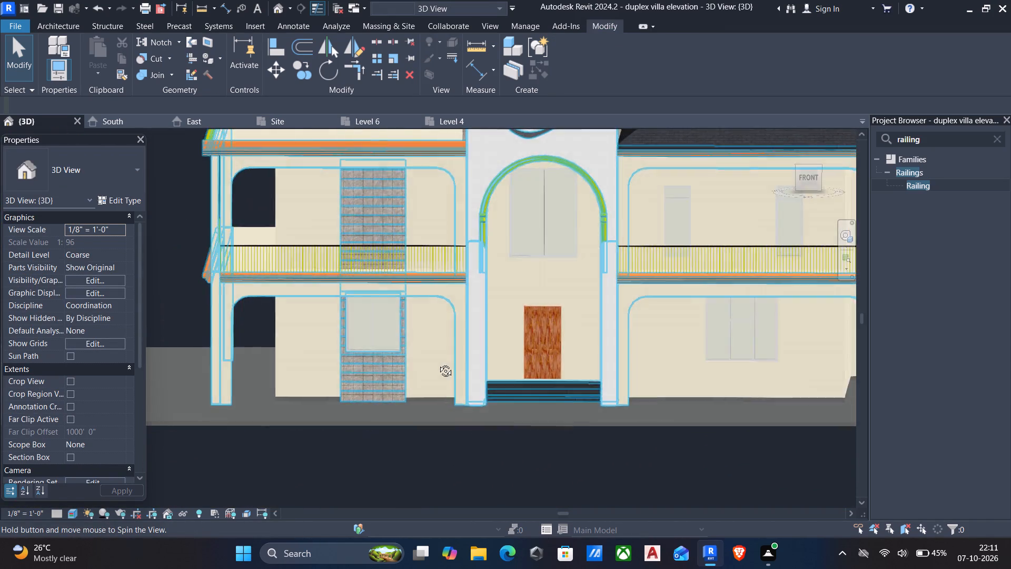
middle_click_drag(438, 363, 483, 350, "shift")
scroll(373, 264, "up", 5)
scroll(325, 224, "down", 5)
middle_click_drag(339, 251, 348, 286)
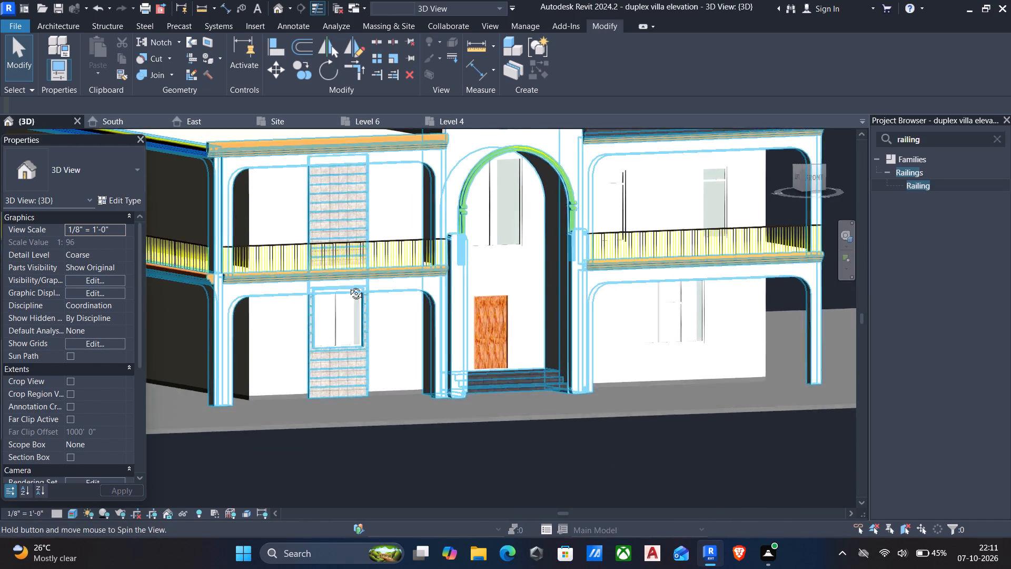
middle_click_drag(348, 286, 332, 298)
scroll(345, 293, "down", 3)
scroll(530, 241, "up", 4)
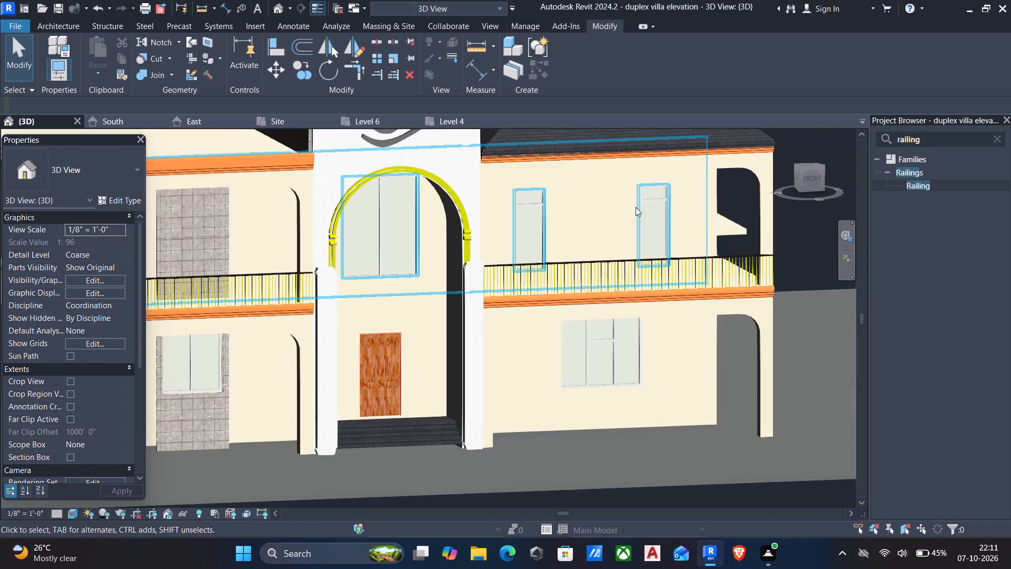
scroll(636, 207, "up", 6)
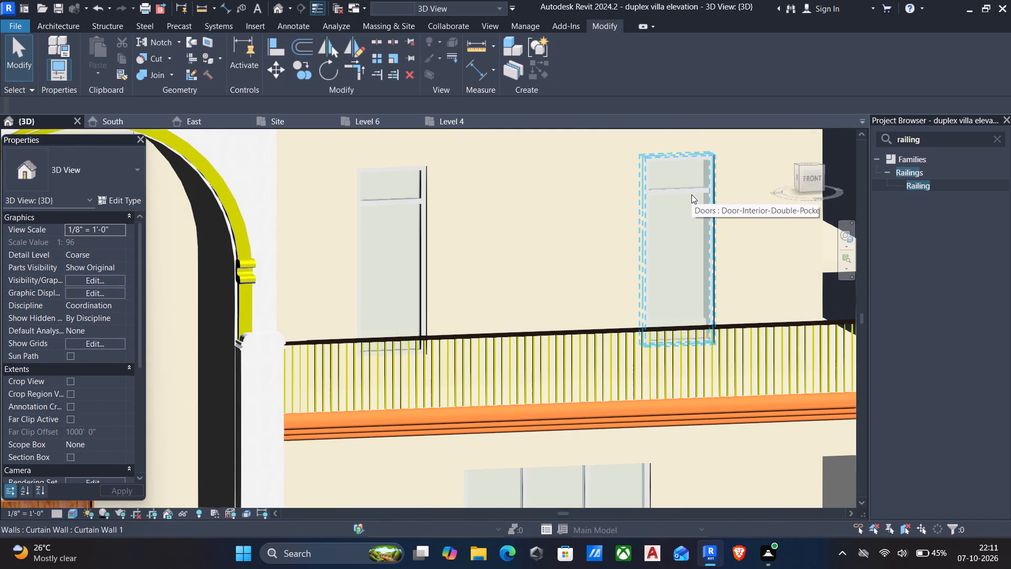
scroll(687, 196, "down", 6)
middle_click_drag(673, 317, 673, 283)
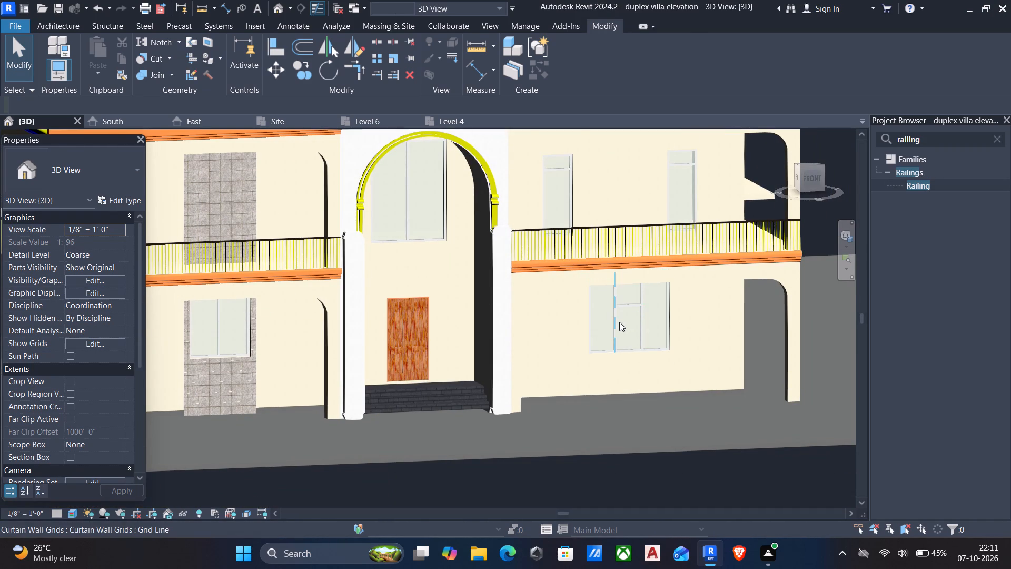
scroll(212, 192, "down", 2)
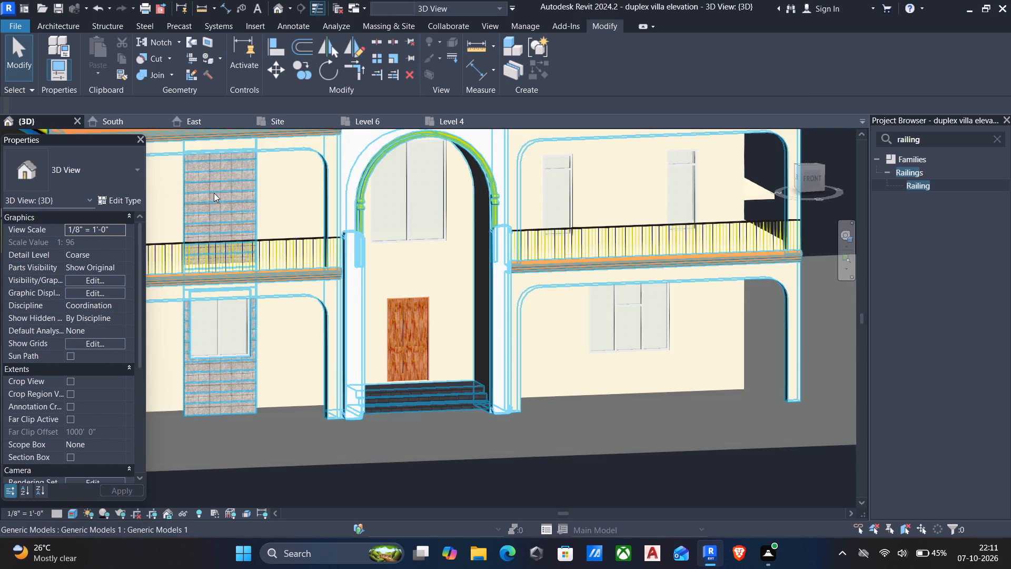
scroll(214, 193, "down", 3)
middle_click_drag(215, 196, 286, 240)
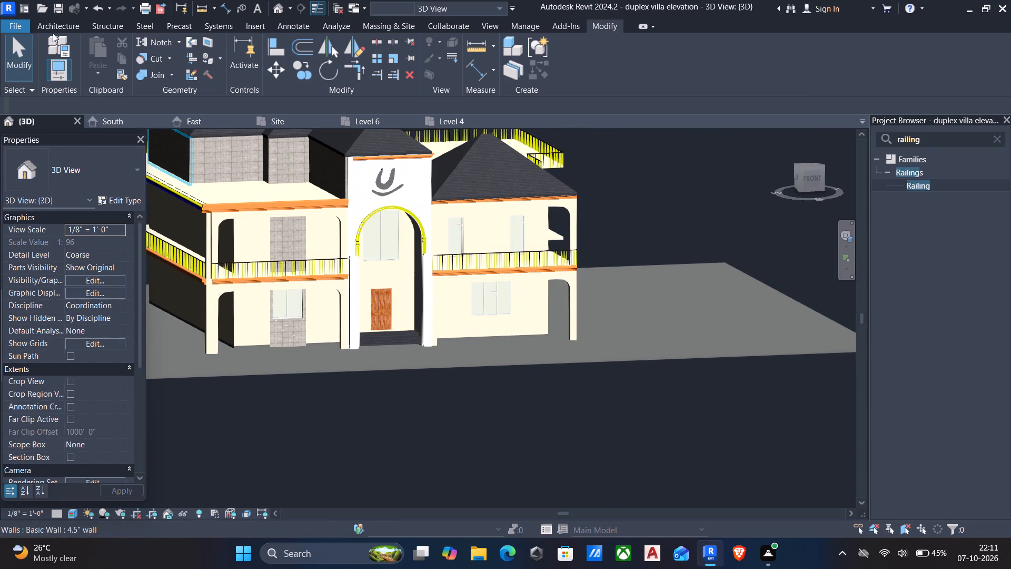
Open the Material of the 2.5" x 5" rectangular mullion type for editing and look through the project's materials.
left_click(52, 18)
left_click(64, 23)
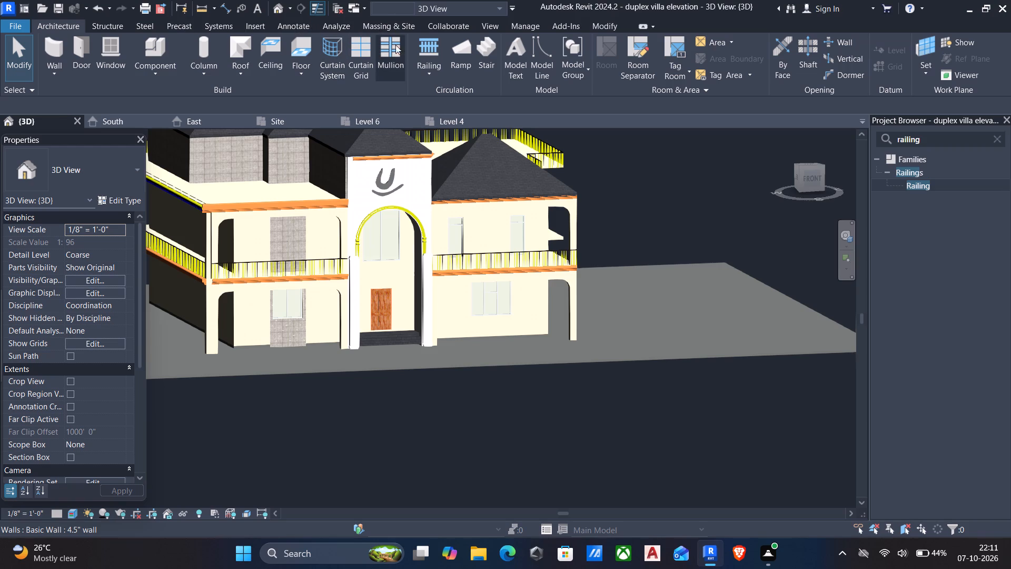
left_click(381, 51)
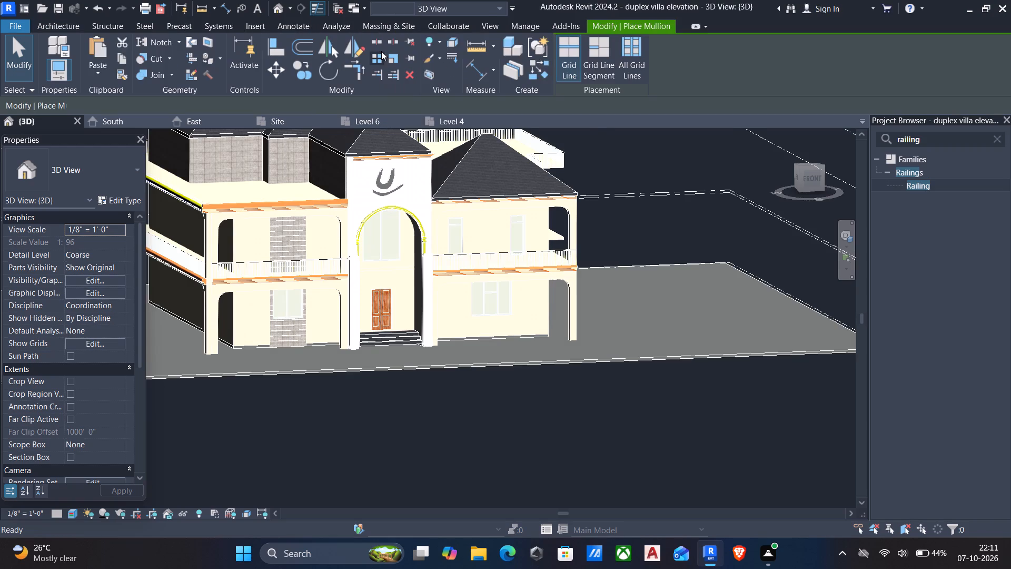
left_click(118, 195)
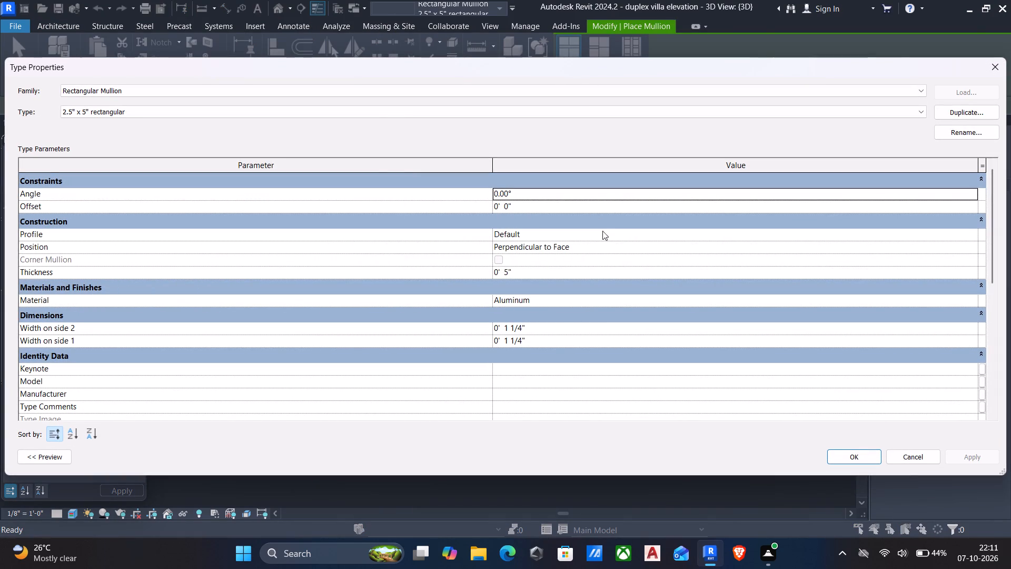
left_click(972, 301)
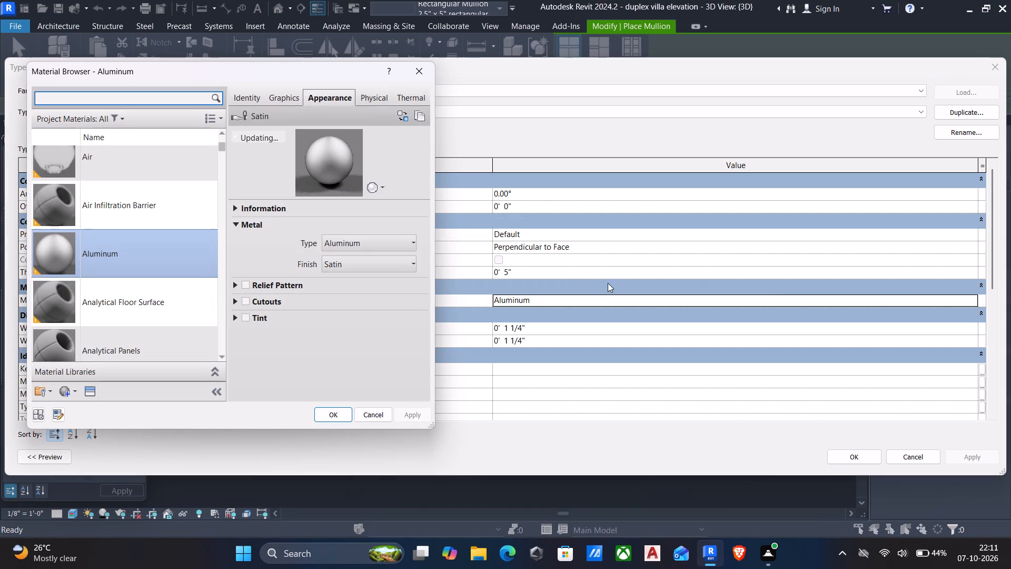
scroll(120, 281, "down", 12)
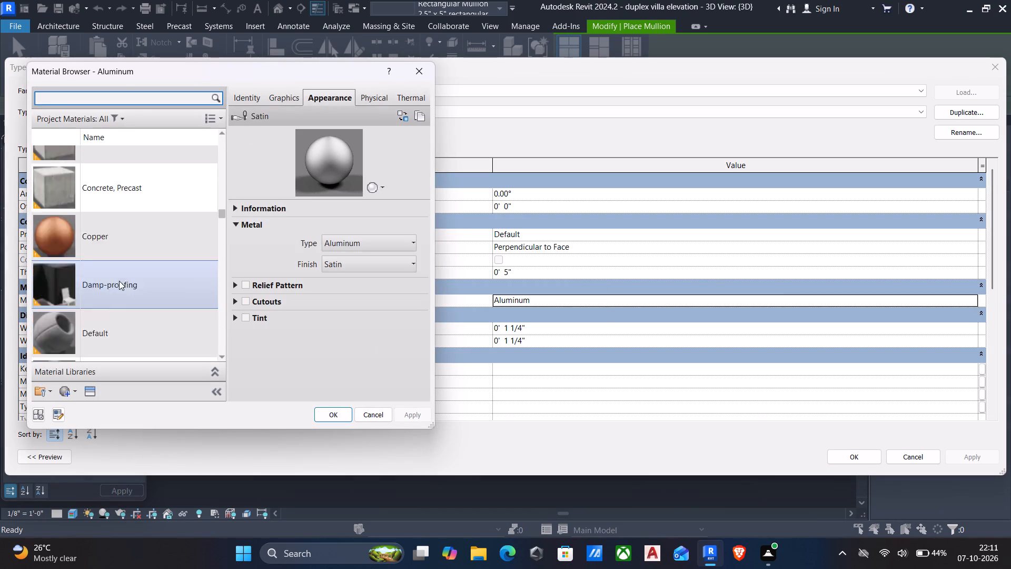
scroll(119, 281, "down", 2)
scroll(119, 281, "up", 1)
scroll(119, 281, "down", 11)
scroll(119, 281, "up", 1)
scroll(119, 281, "down", 5)
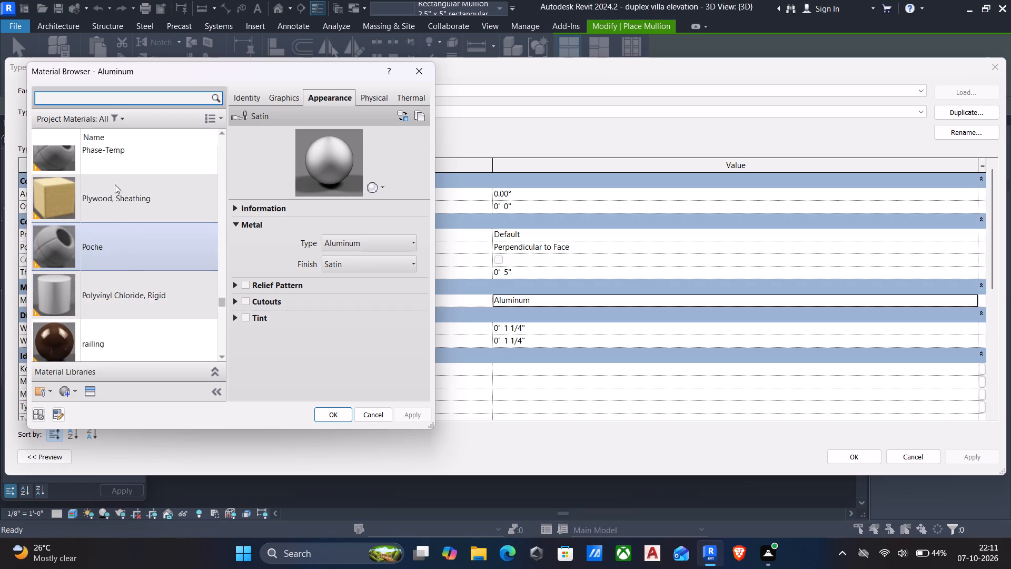
Search the project materials for a suitable mullion material using "wind" and "mull", and clear the search.
left_click(124, 94)
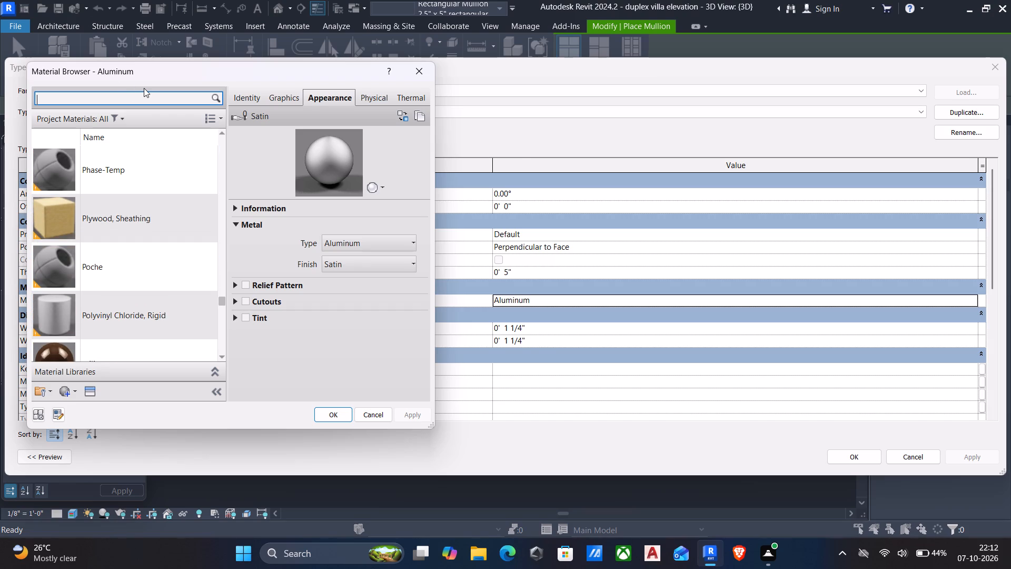
type("wi")
type("nd")
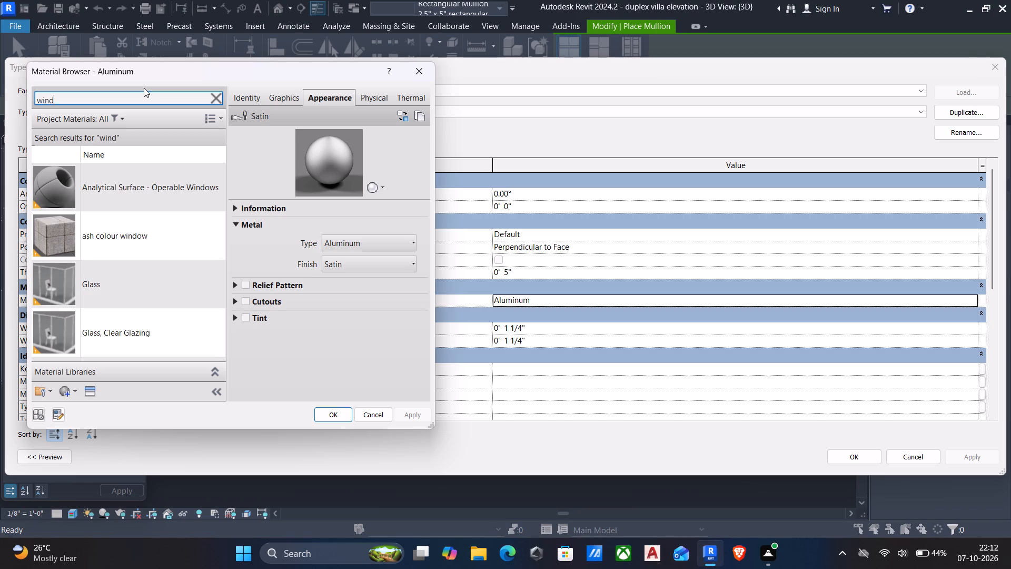
key("BackSpace")
key("BackSpace")
key("BackSpace")
key("BackSpace")
key("BackSpace")
key("BackSpace")
key("BackSpace")
key("BackSpace")
key("BackSpace")
key("BackSpace")
key("BackSpace")
key("BackSpace")
type("mull")
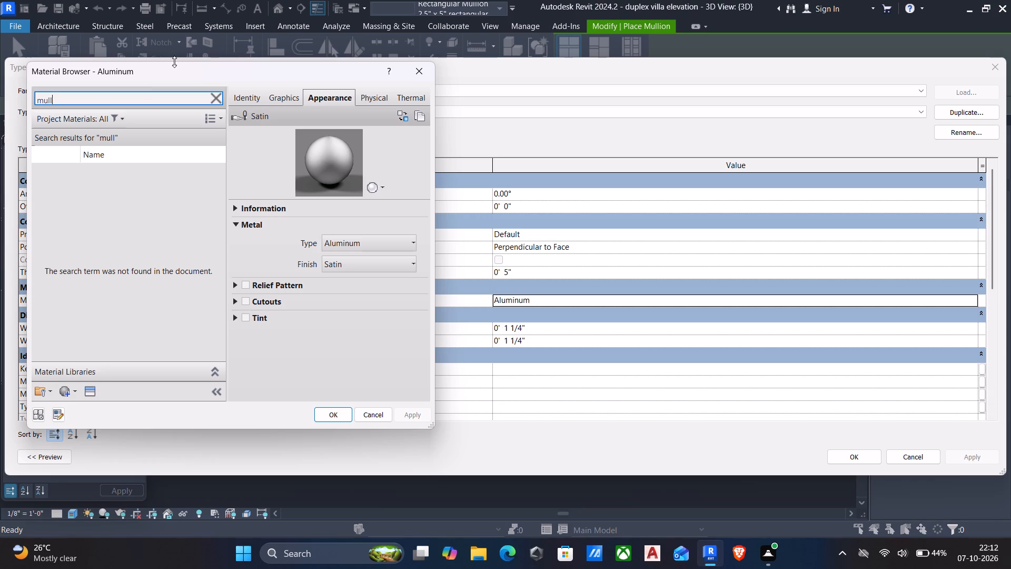
key("BackSpace")
key("BackSpace")
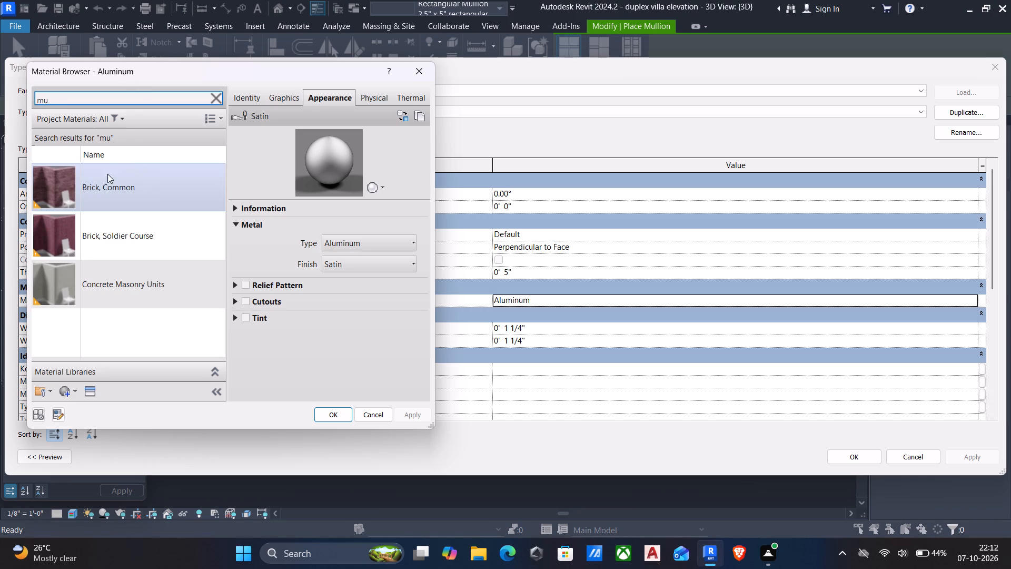
scroll(113, 273, "down", 3)
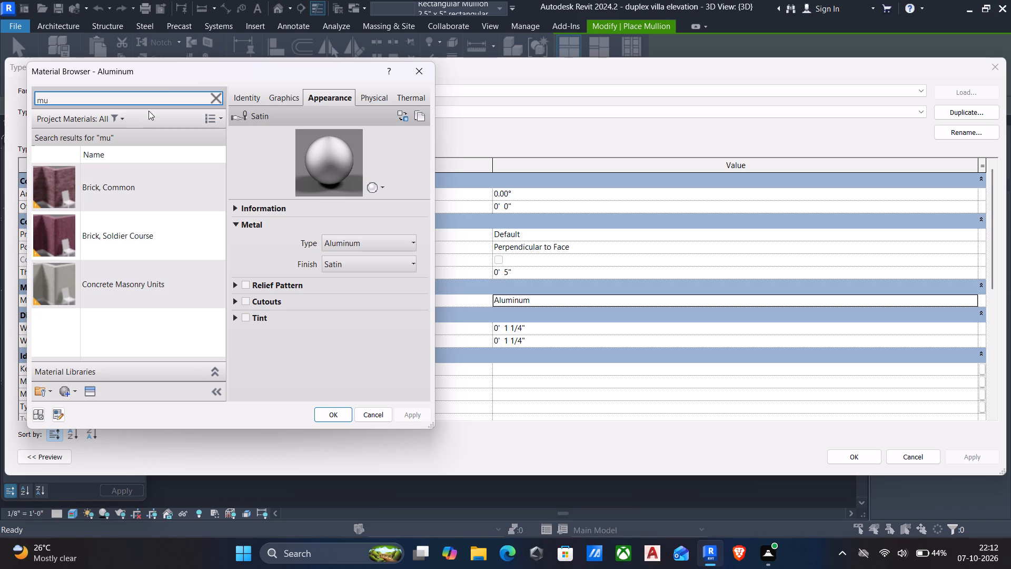
left_click(213, 93)
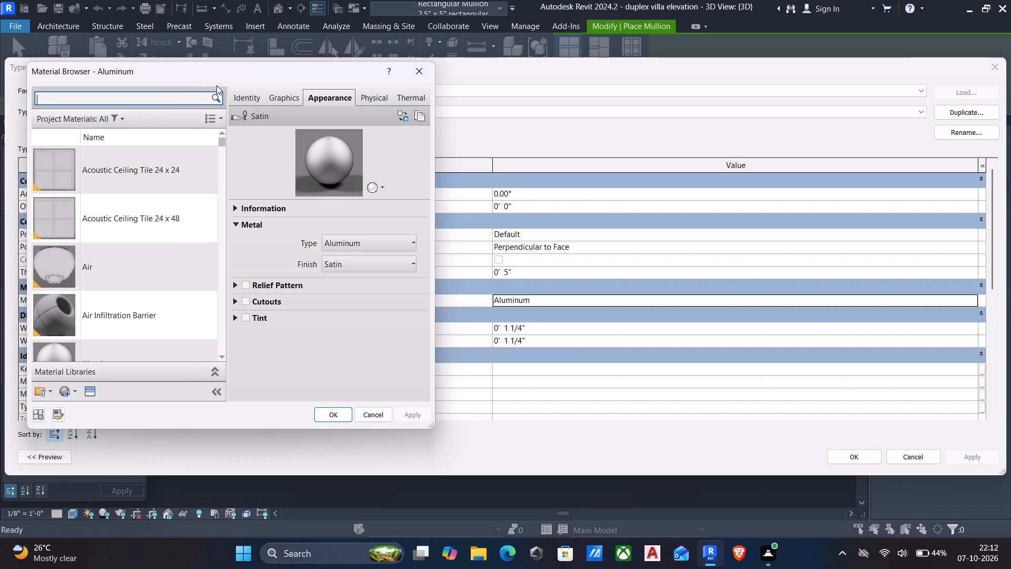
Search the project materials for "metal" and "wind", look through the matches and clear the search.
type("met")
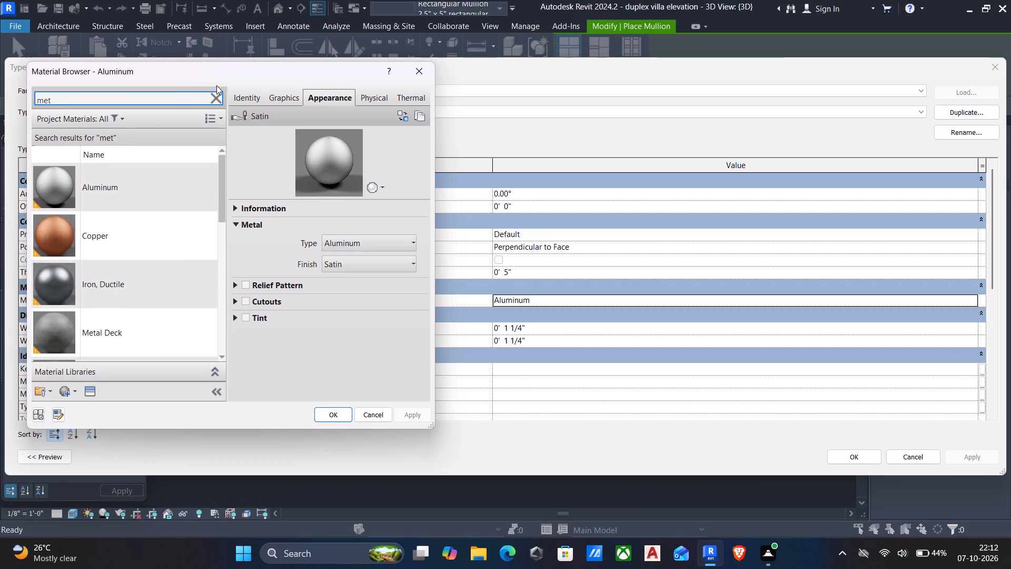
type("al")
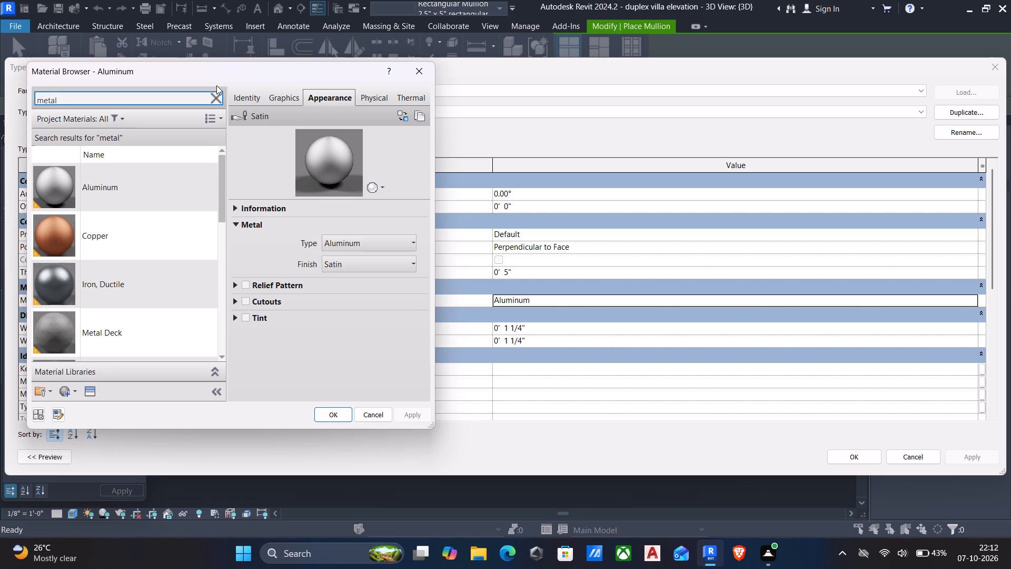
key("BackSpace")
key("BackSpace")
key("BackSpace")
key("BackSpace")
key("BackSpace")
key("BackSpace")
key("BackSpace")
key("BackSpace")
key("BackSpace")
key("BackSpace")
key("BackSpace")
key("BackSpace")
key("BackSpace")
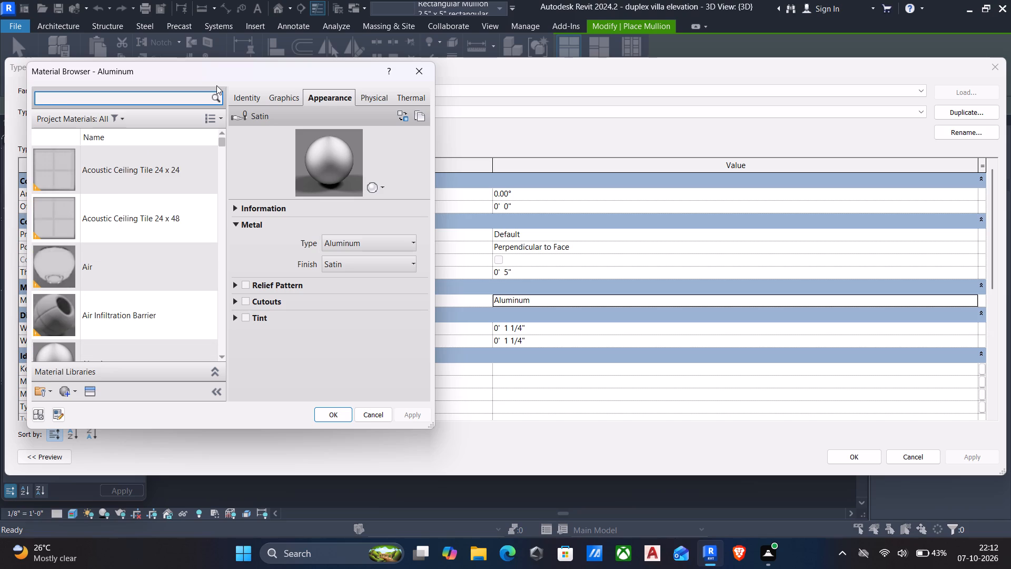
type("wind")
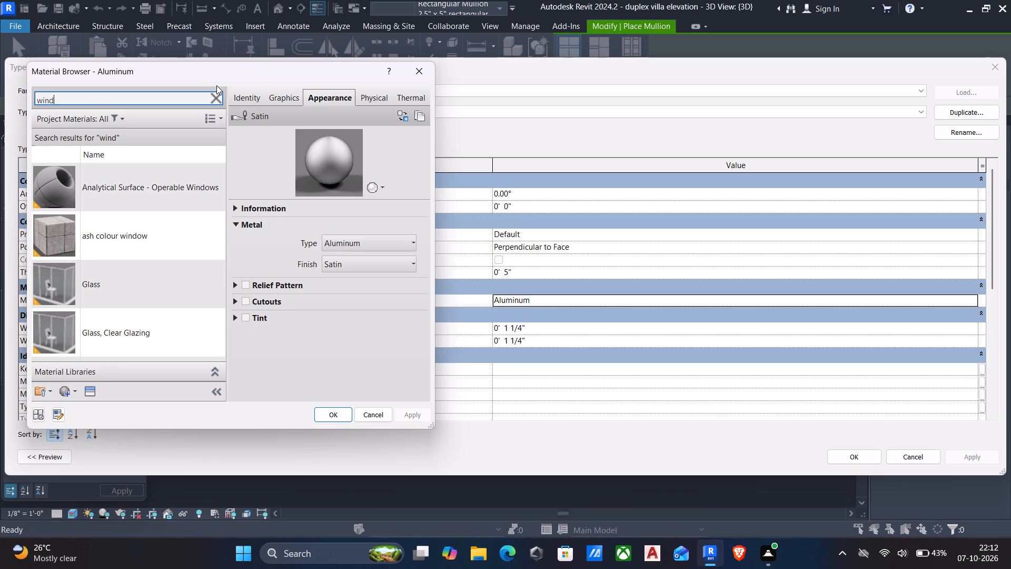
key("Return")
scroll(102, 264, "down", 3)
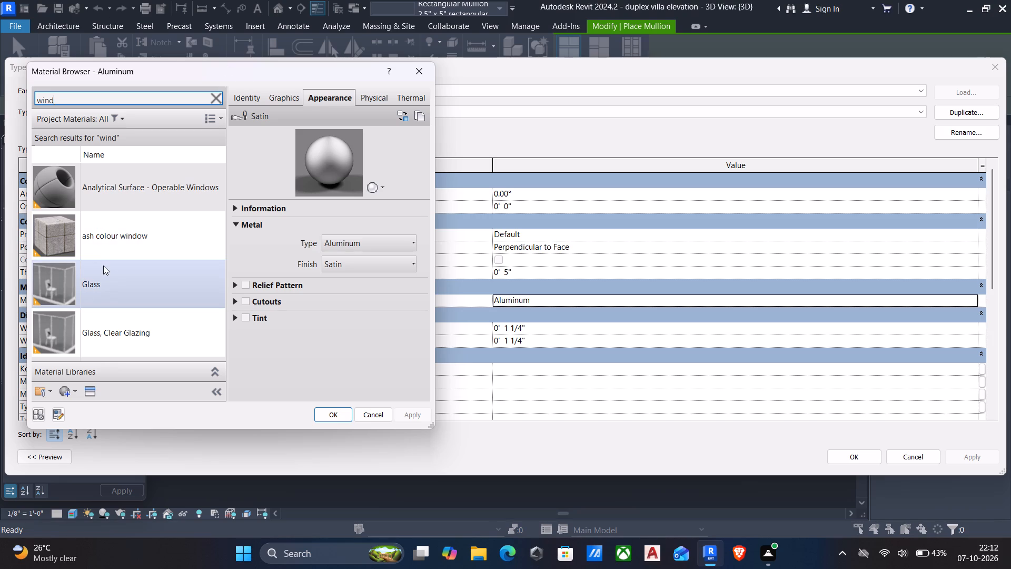
scroll(103, 266, "down", 4)
scroll(107, 291, "up", 2)
left_click(214, 96)
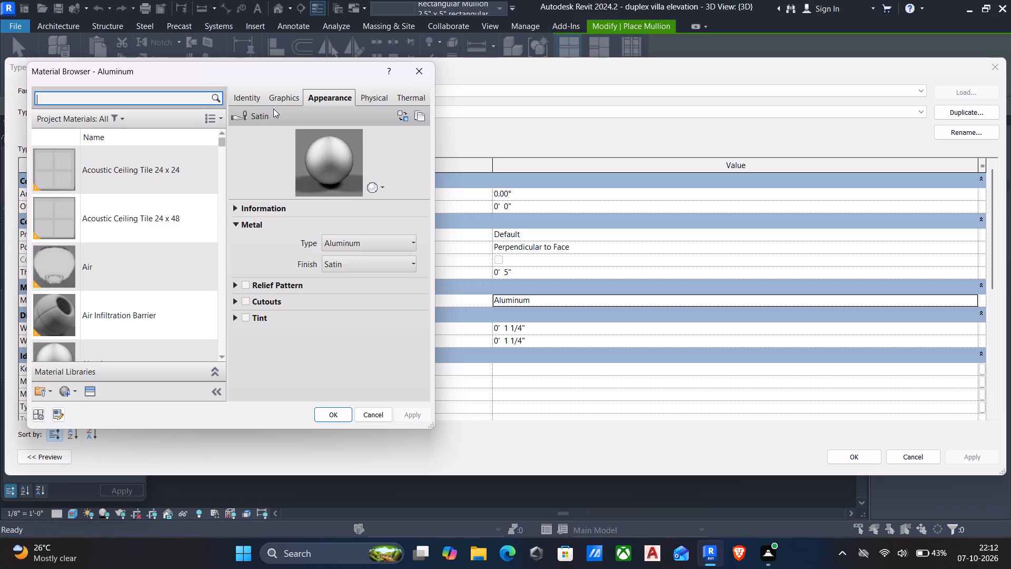
Create a new project material for the rectangular mullions and name it "window mulions".
left_click(253, 97)
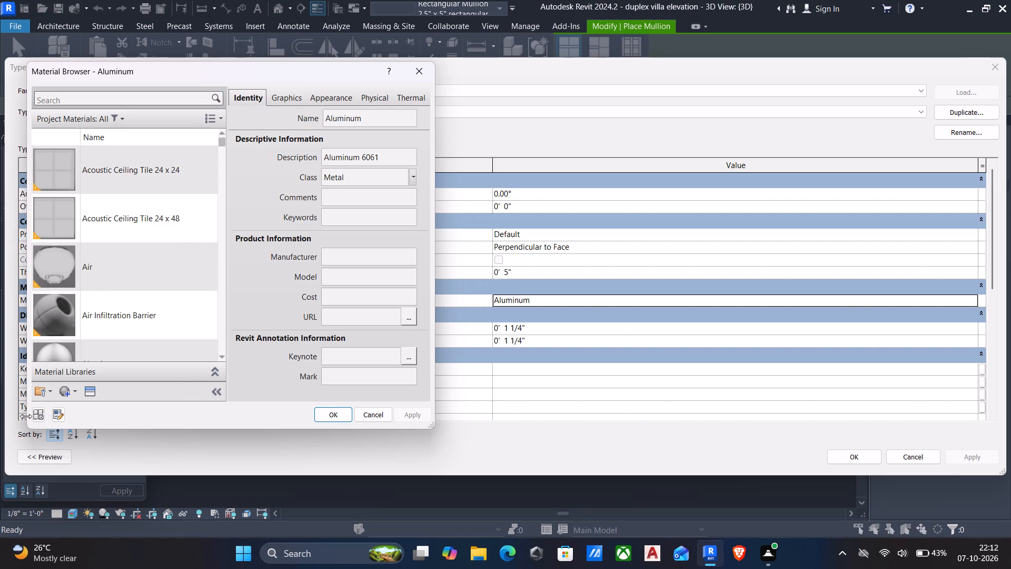
left_click(60, 391)
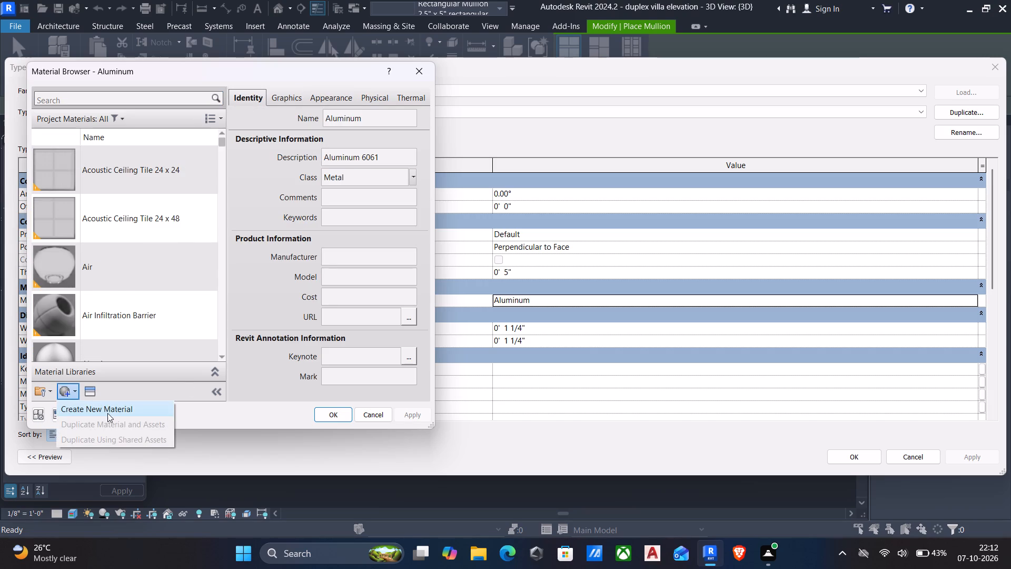
left_click(102, 412)
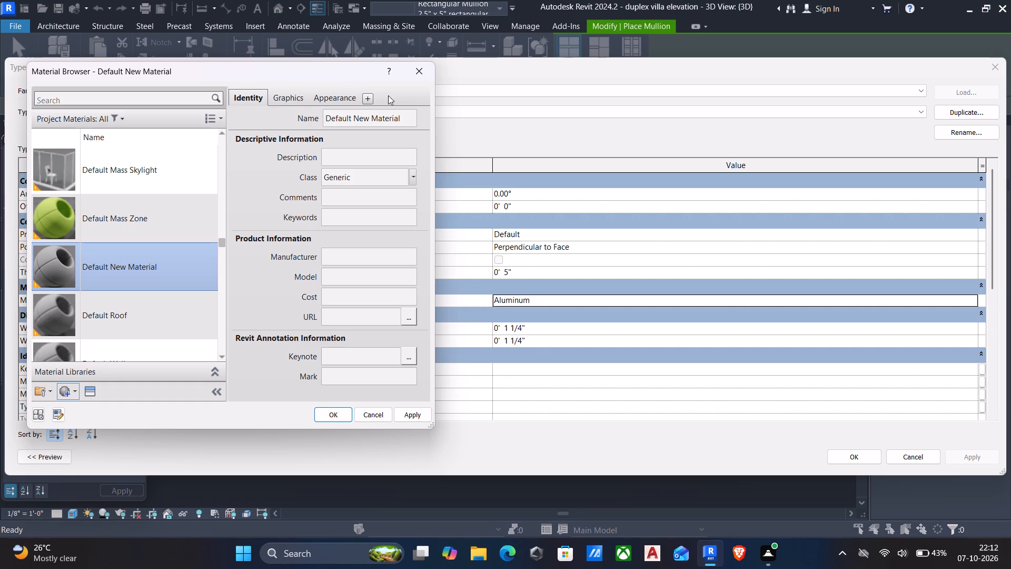
left_click(412, 114)
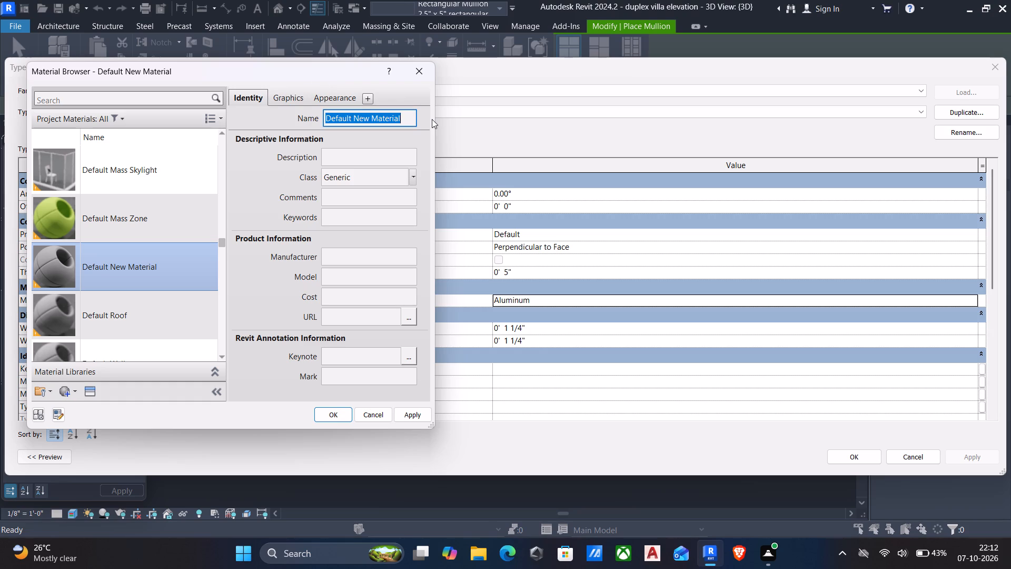
type("window")
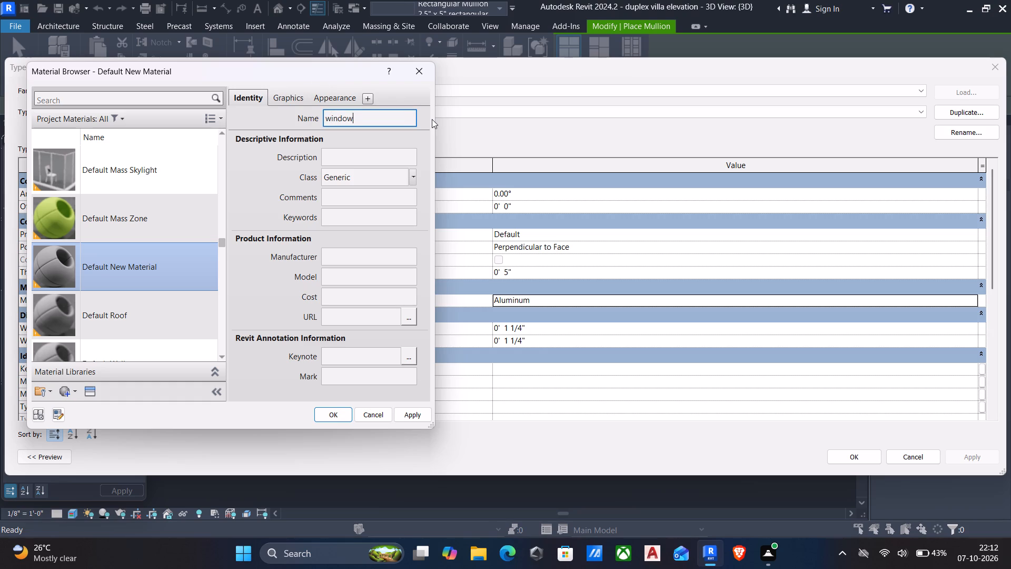
key("space")
type("mu")
type("lions")
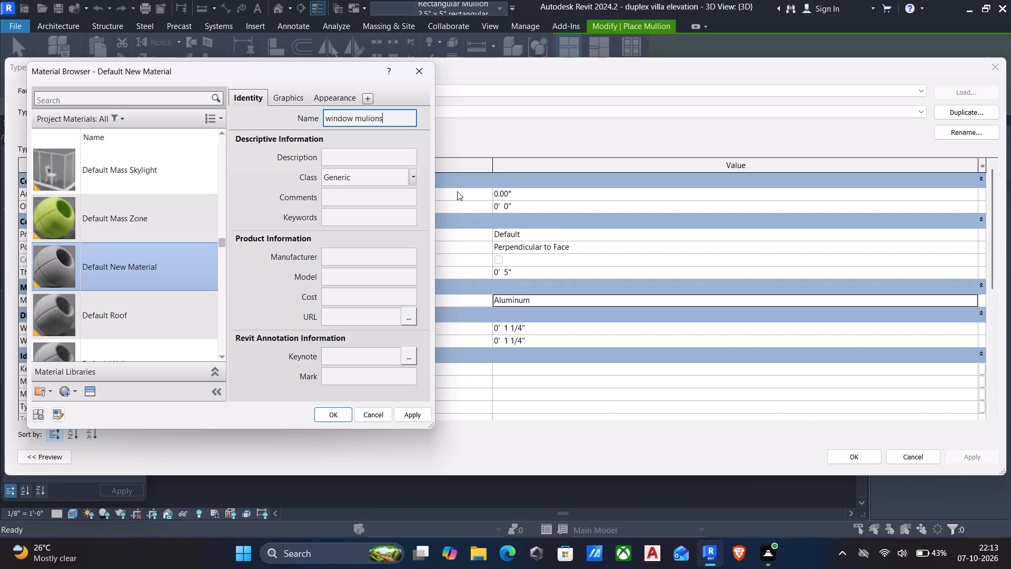
Give the "window mulions" material the Bronze - Patina appearance from the Metal library and assign it to the 2.5" x 5" rectangular mullion type.
left_click(404, 413)
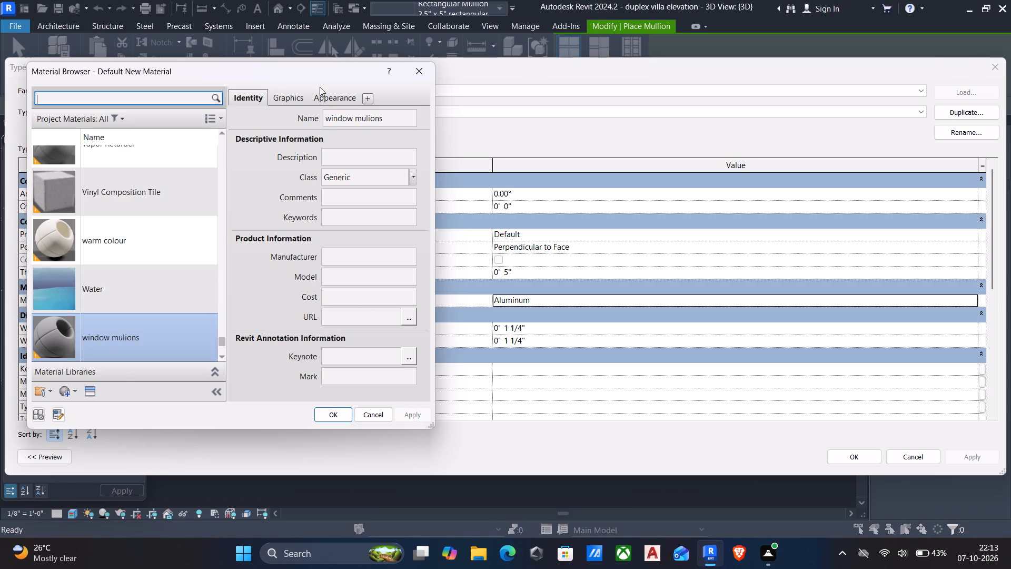
left_click(329, 93)
left_click(392, 260)
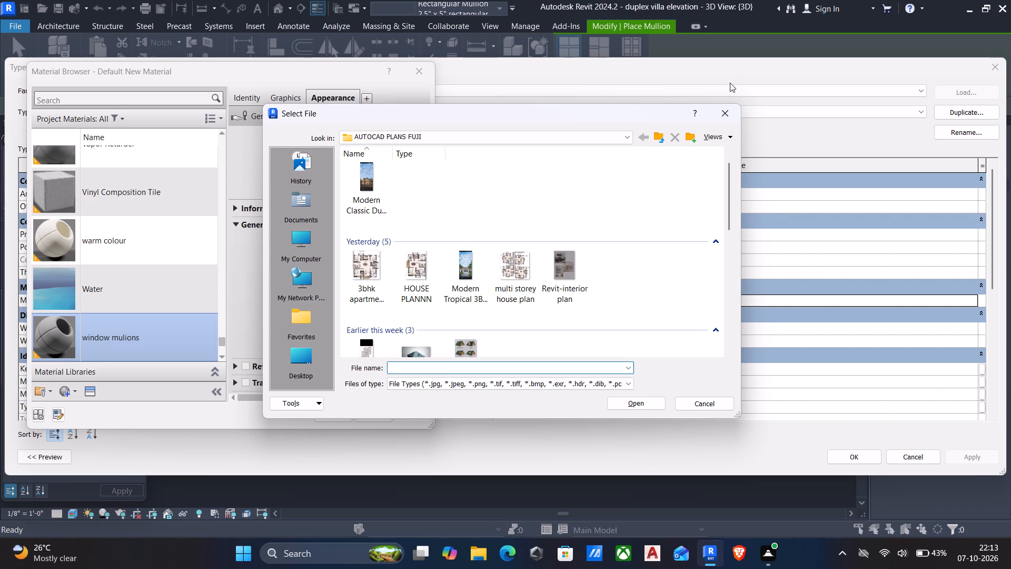
left_click(735, 119)
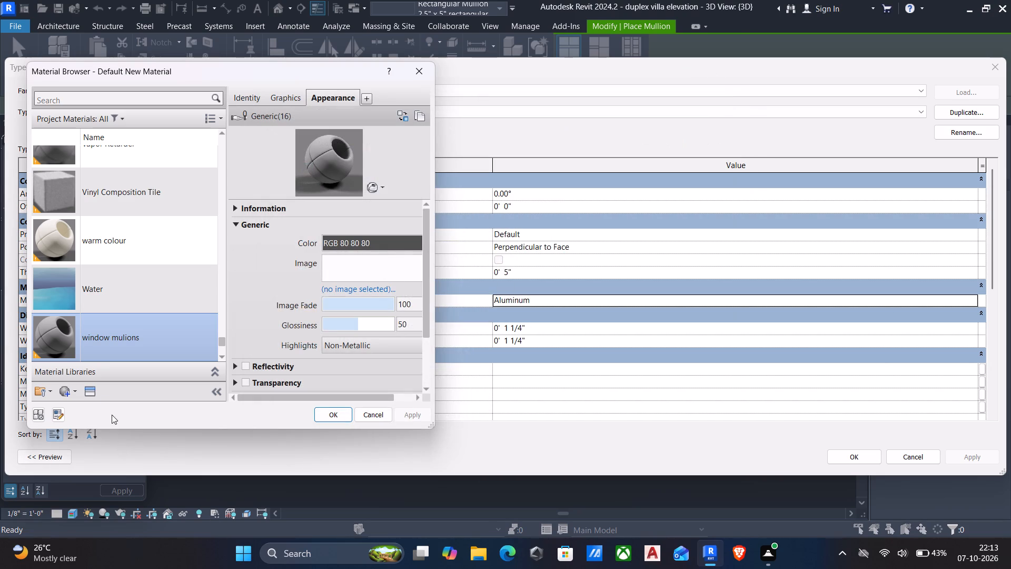
left_click(92, 393)
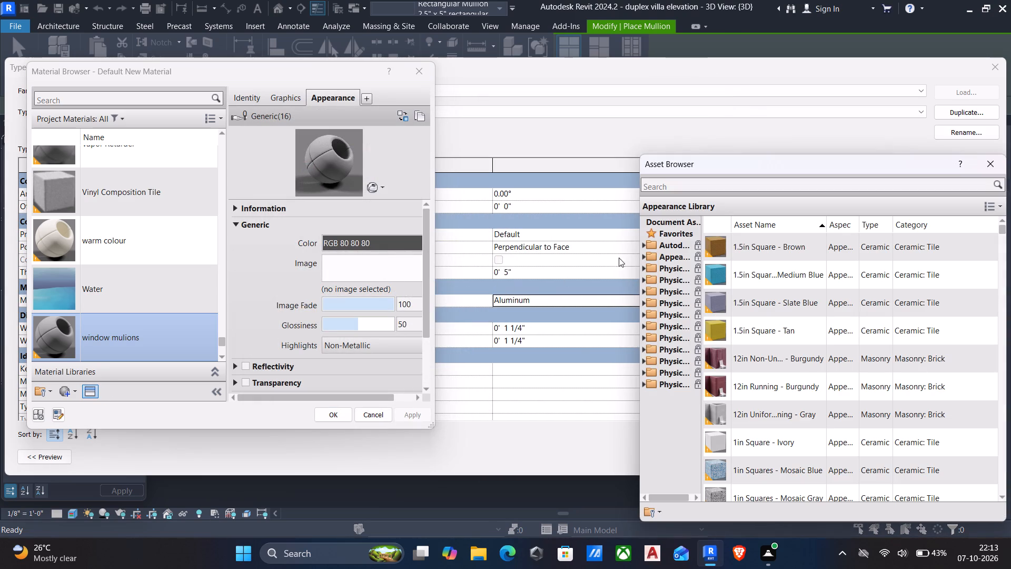
left_click(646, 258)
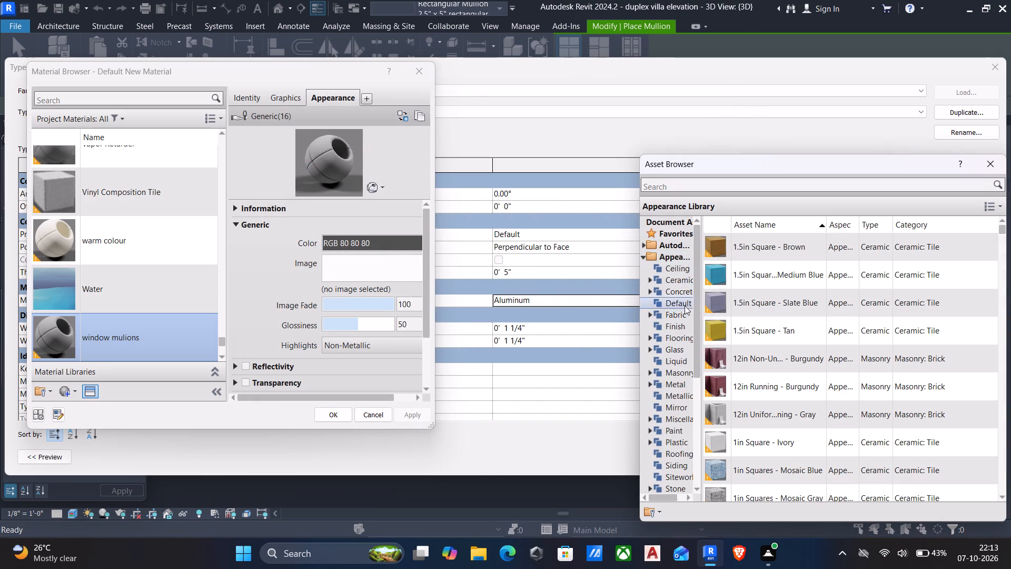
scroll(694, 338, "down", 3)
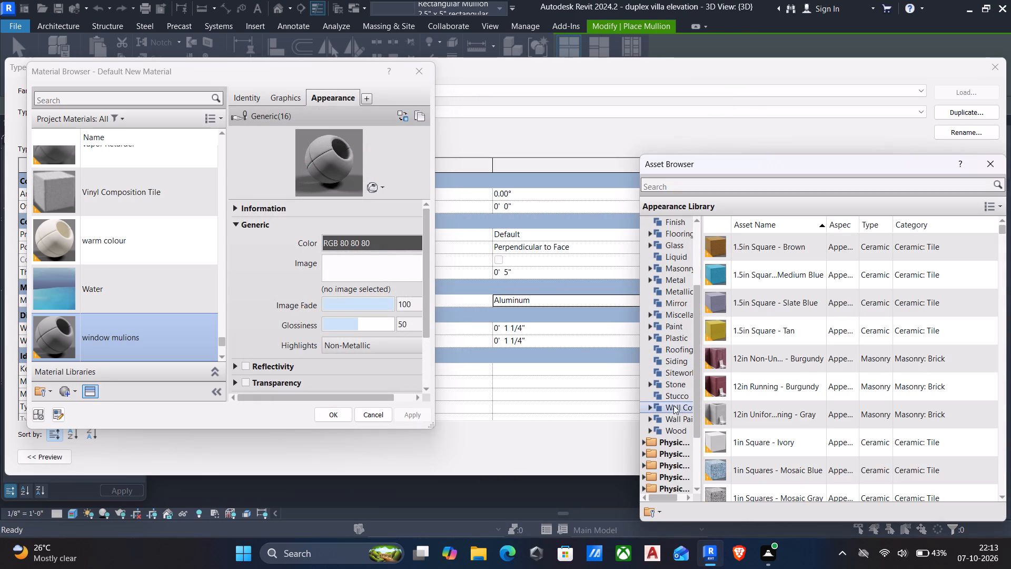
left_click(658, 278)
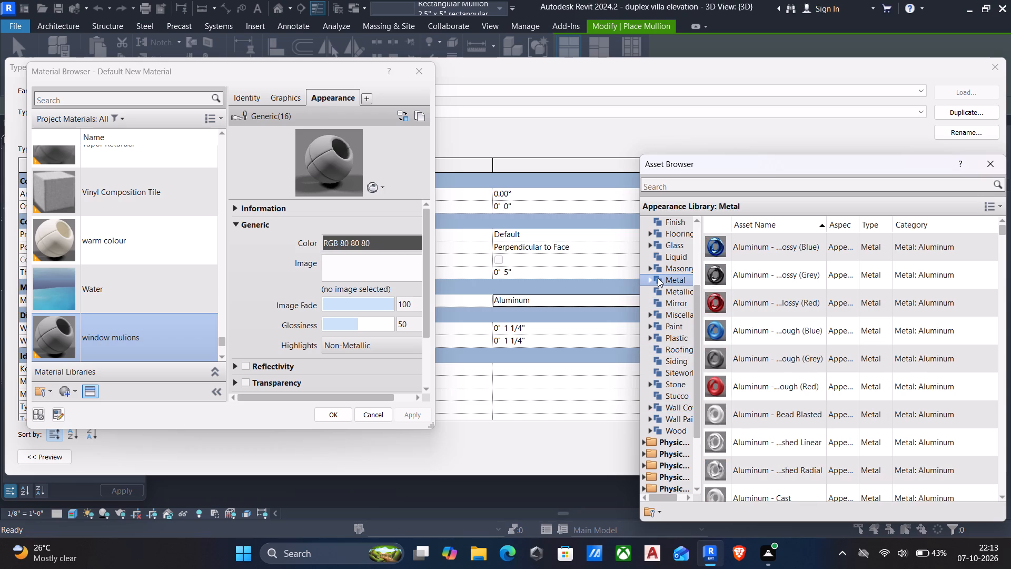
scroll(737, 318, "down", 13)
scroll(750, 363, "down", 4)
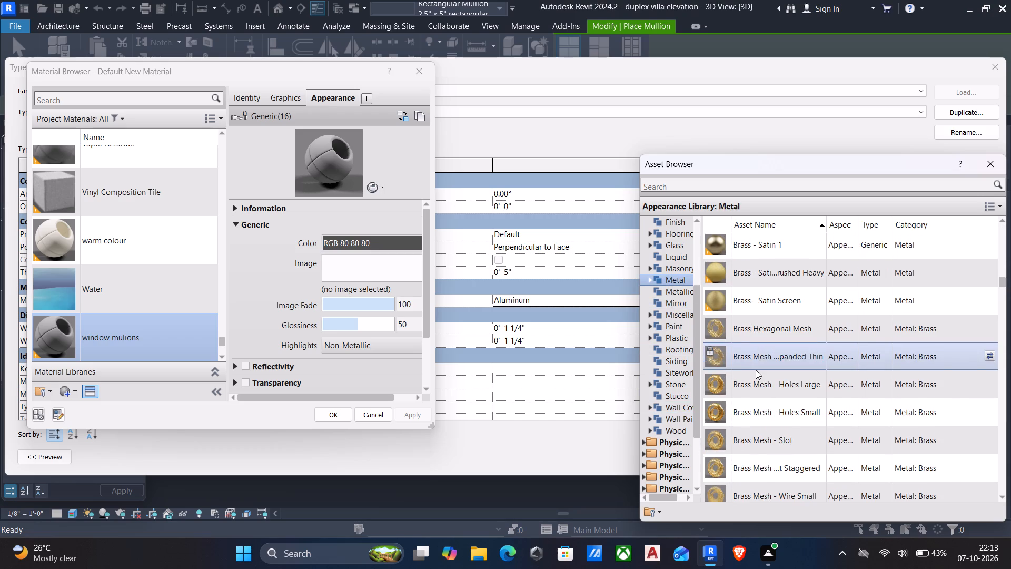
scroll(762, 376, "down", 5)
scroll(774, 328, "up", 2)
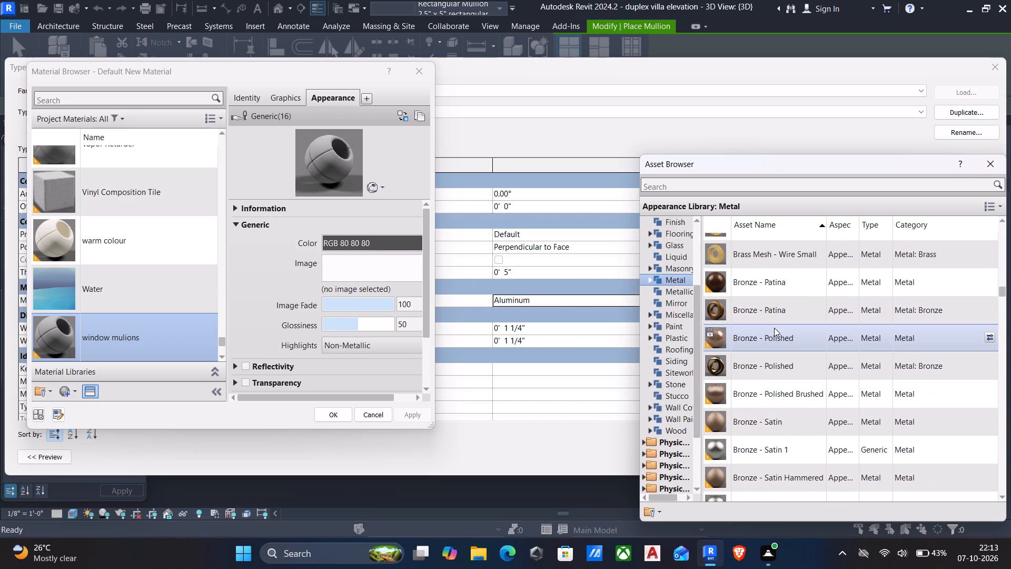
scroll(774, 328, "up", 1)
double_click(771, 362)
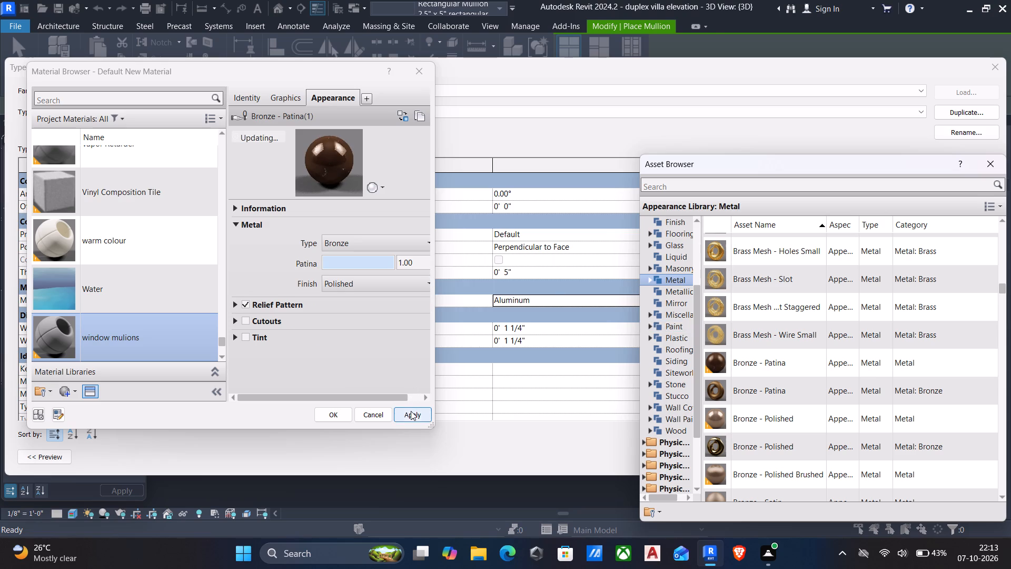
left_click(411, 411)
left_click(326, 415)
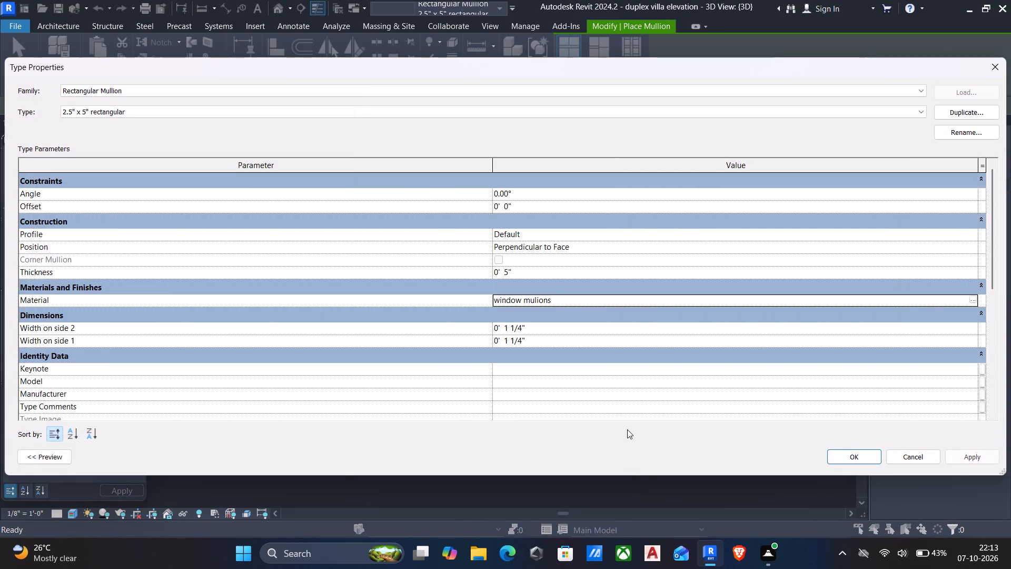
left_click(974, 454)
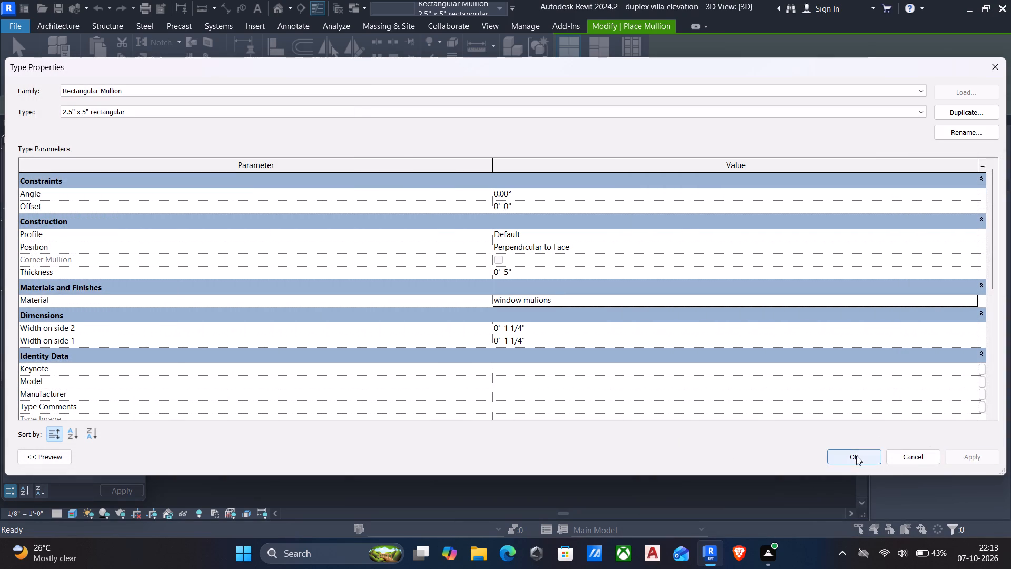
left_click(856, 456)
Examine the villa's front facade, windows and mouldings from the front and the left side.
scroll(509, 305, "down", 4)
scroll(503, 311, "up", 4)
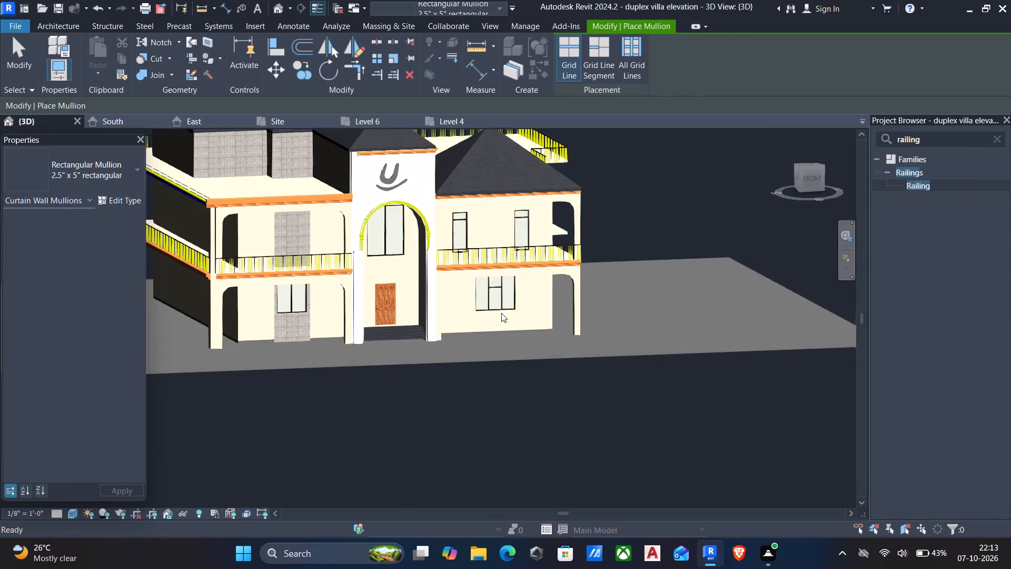
scroll(390, 321, "up", 6)
scroll(389, 323, "down", 4)
middle_click_drag(389, 328, 449, 317)
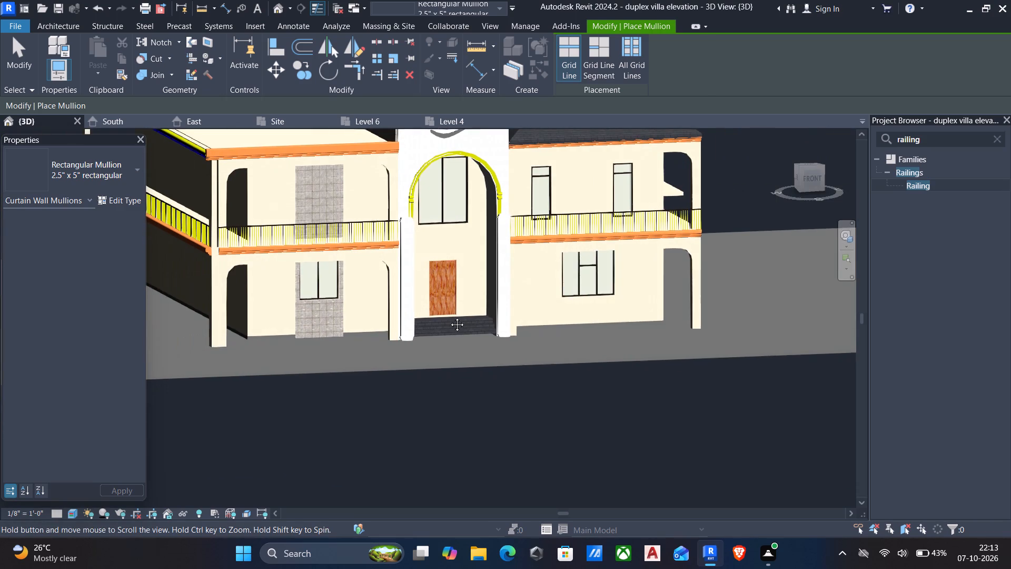
middle_click_drag(449, 317, 502, 405)
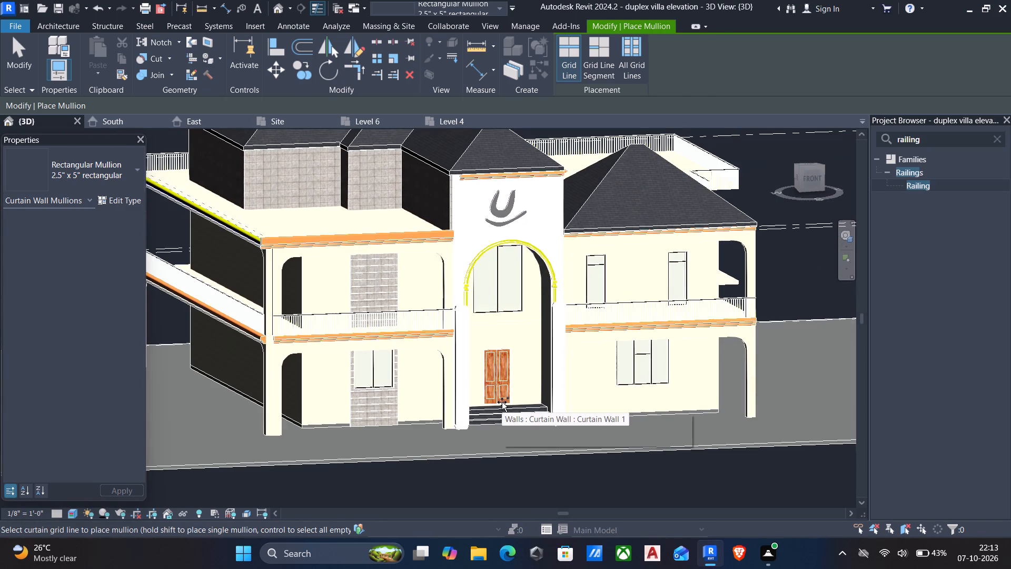
middle_click_drag(502, 402, 548, 377)
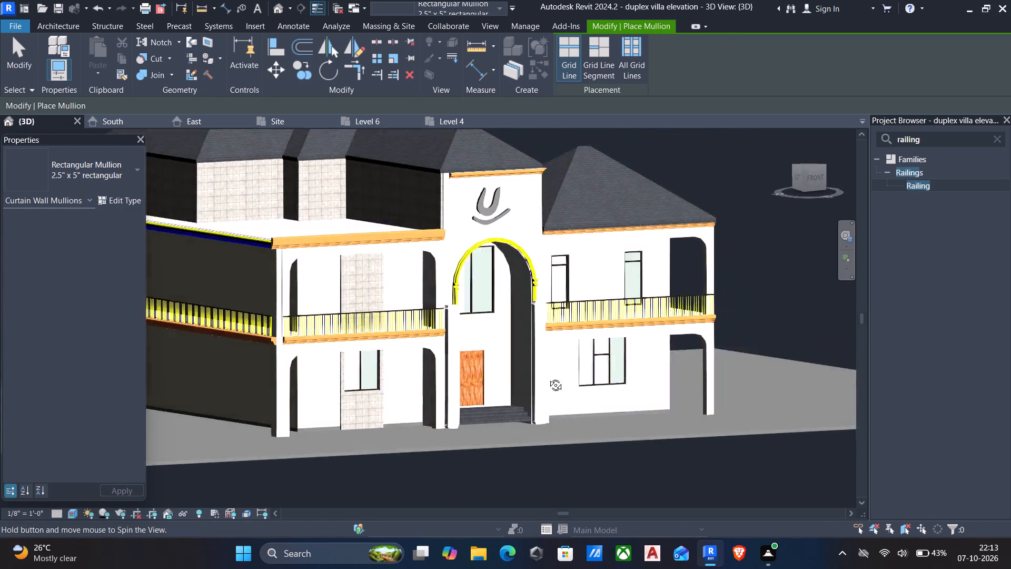
middle_click_drag(548, 377, 596, 409)
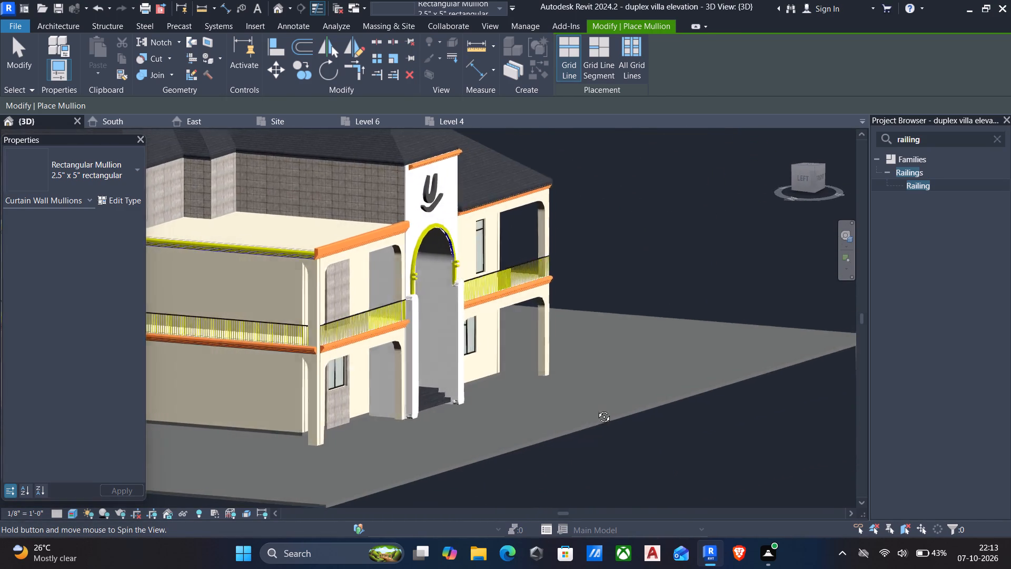
middle_click_drag(596, 409, 582, 417)
Open the in-place model of the left side's upper moulding for editing and delete its overlapping extrusion with the orange material.
scroll(495, 384, "up", 6, "shift")
scroll(213, 169, "up", 3)
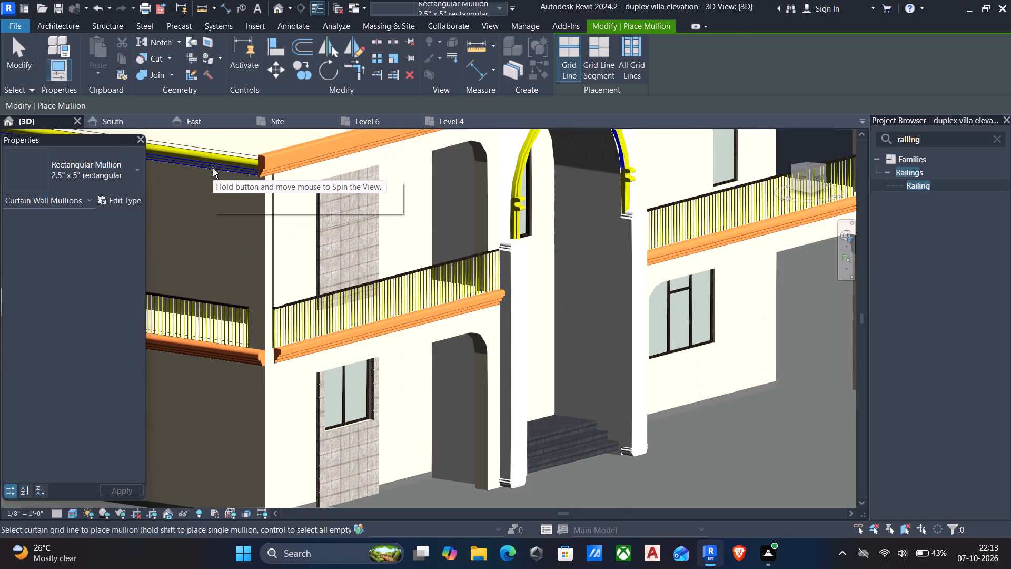
scroll(213, 169, "up", 2)
scroll(216, 214, "down", 1)
middle_click_drag(217, 221, 372, 302)
key("Escape")
scroll(380, 300, "up", 3)
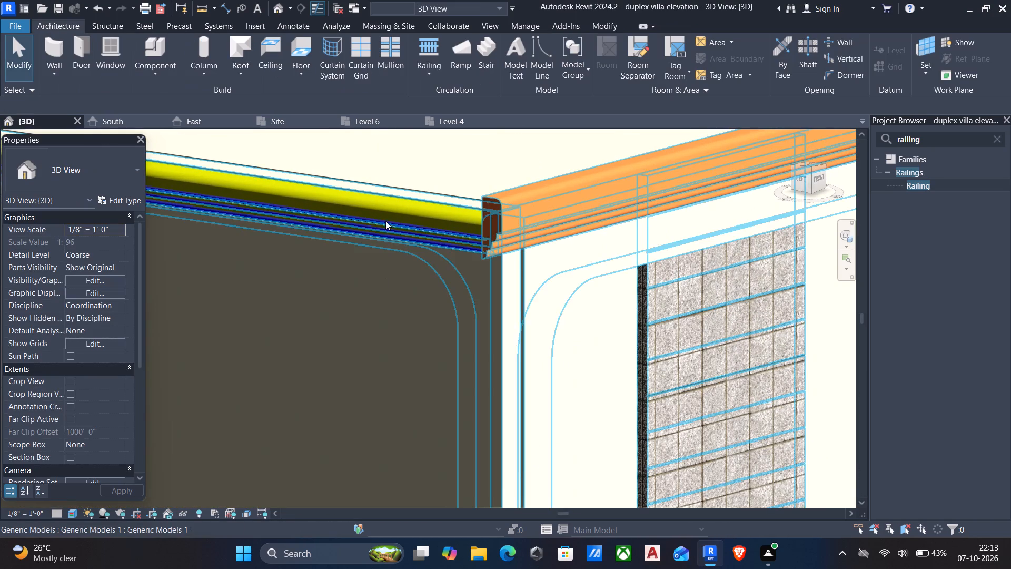
left_click(387, 213)
left_click(414, 234)
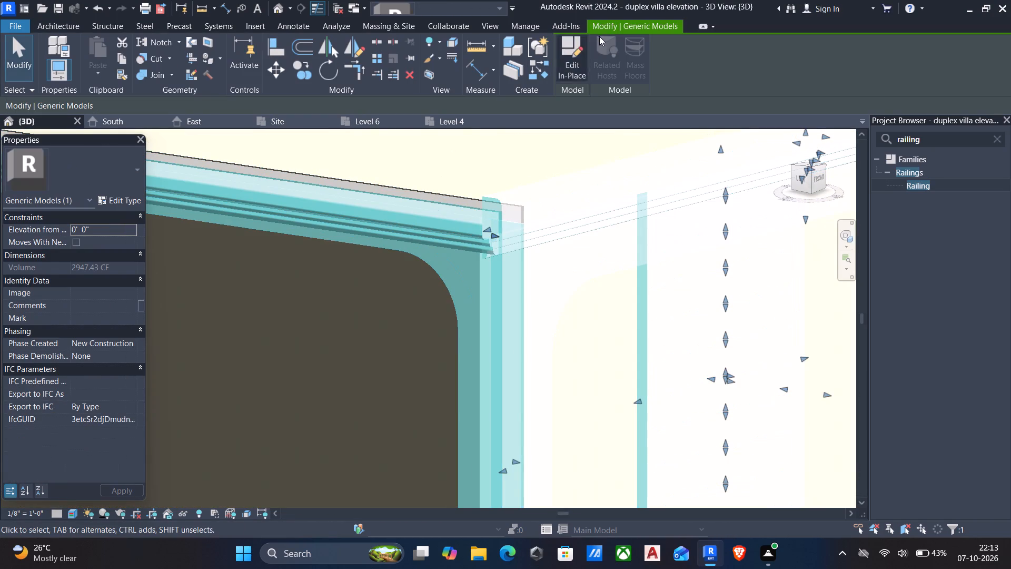
left_click(578, 52)
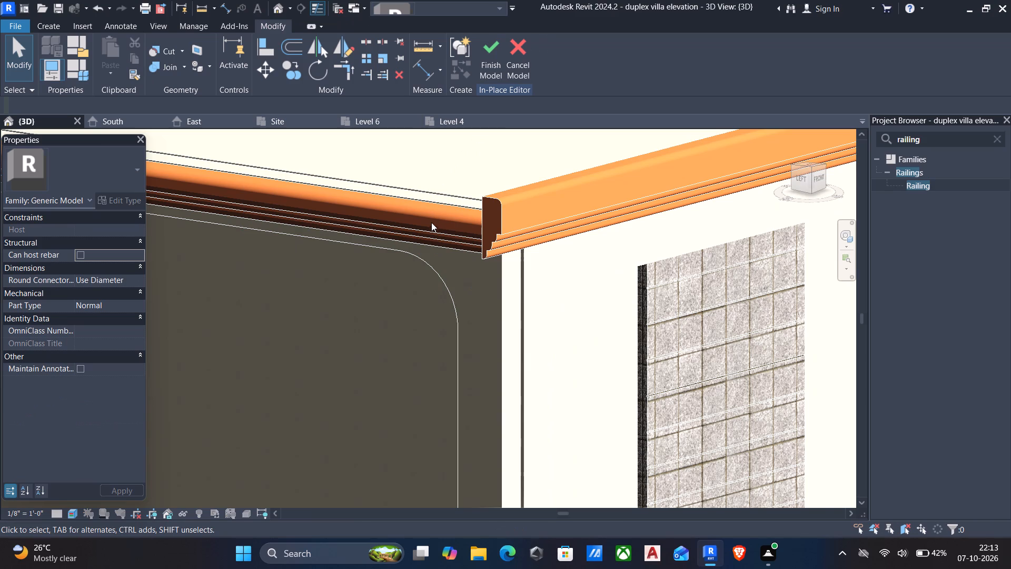
left_click(375, 210)
left_click(384, 223)
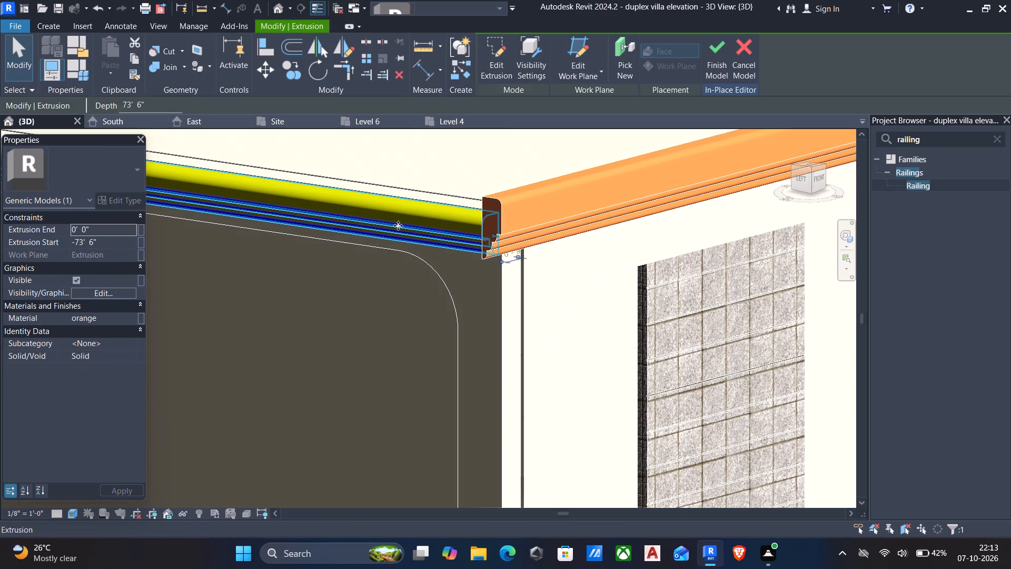
key("Delete")
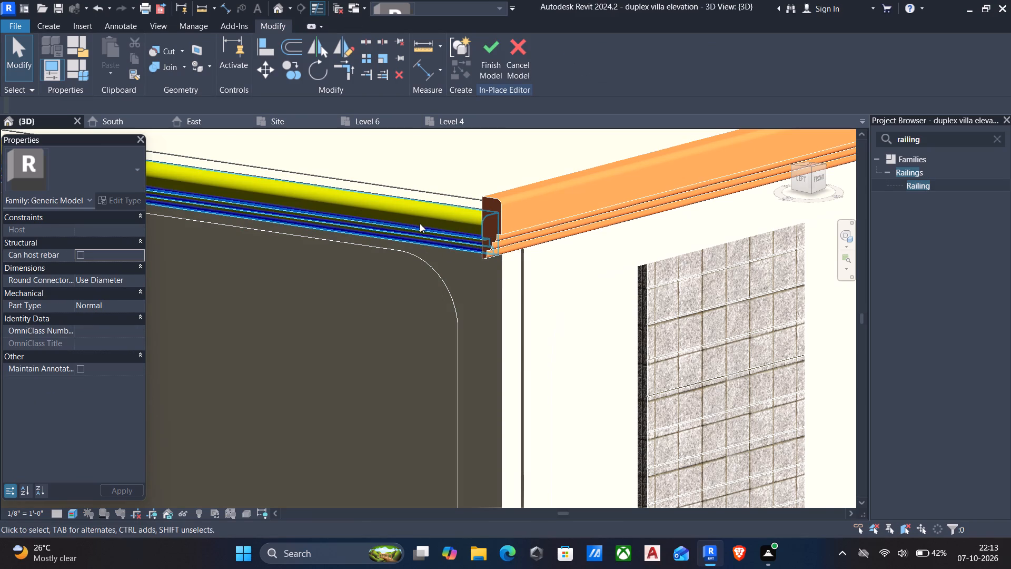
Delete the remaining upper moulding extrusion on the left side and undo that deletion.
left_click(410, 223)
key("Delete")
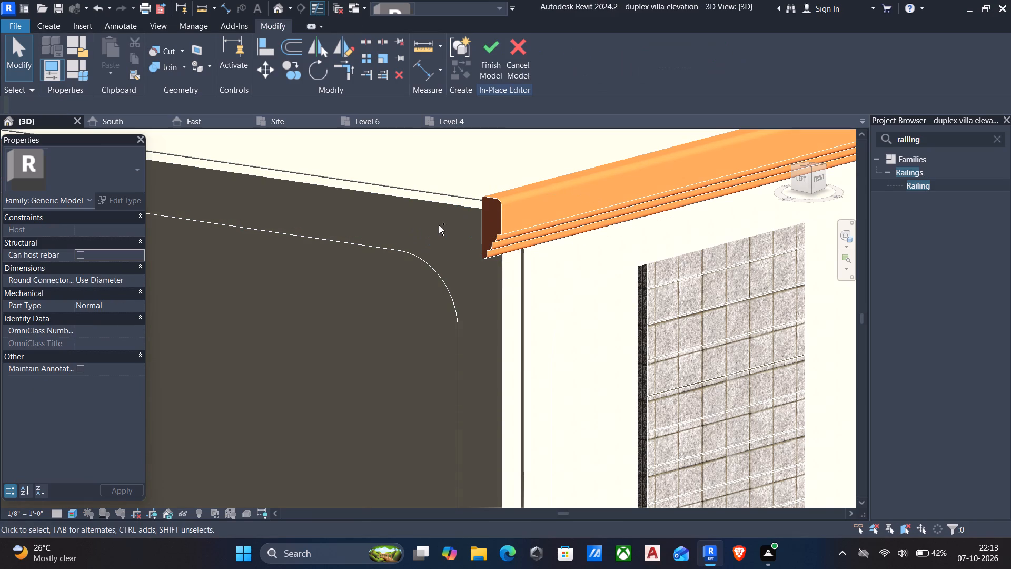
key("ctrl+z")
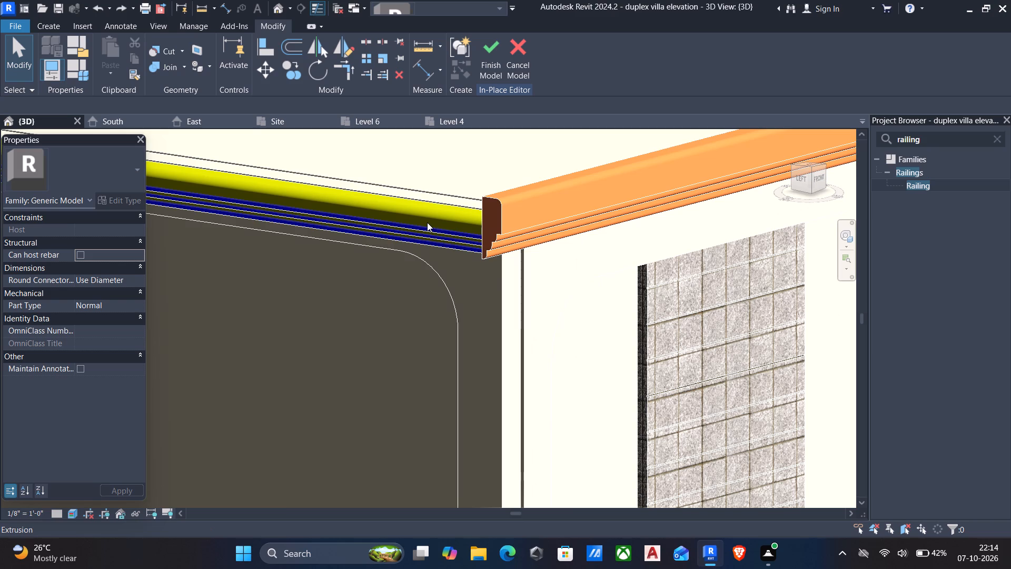
Set the material of the left side's remaining upper moulding extrusion to orange and finish the in-place model.
left_click(427, 222)
left_click(420, 223)
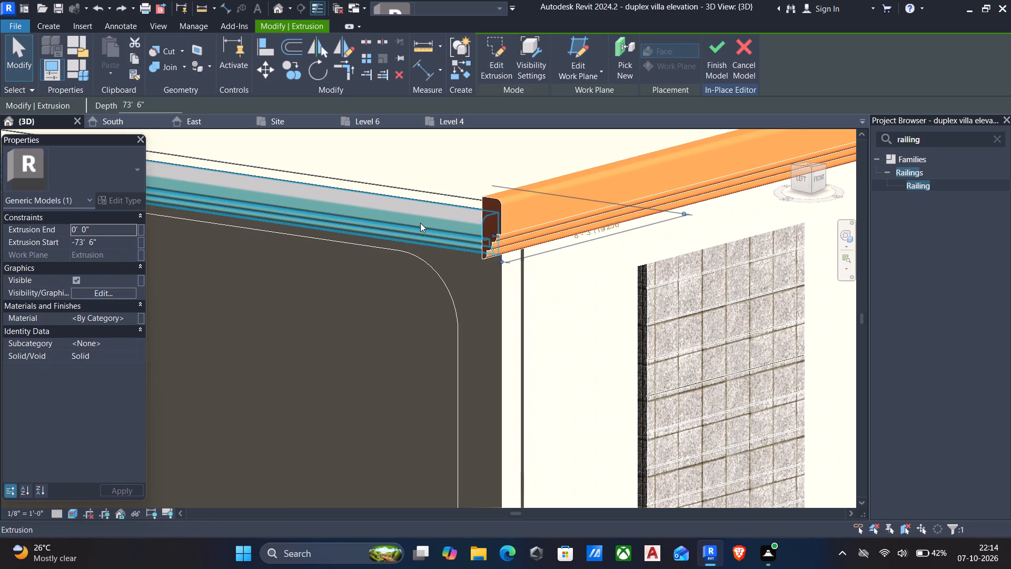
left_click(130, 317)
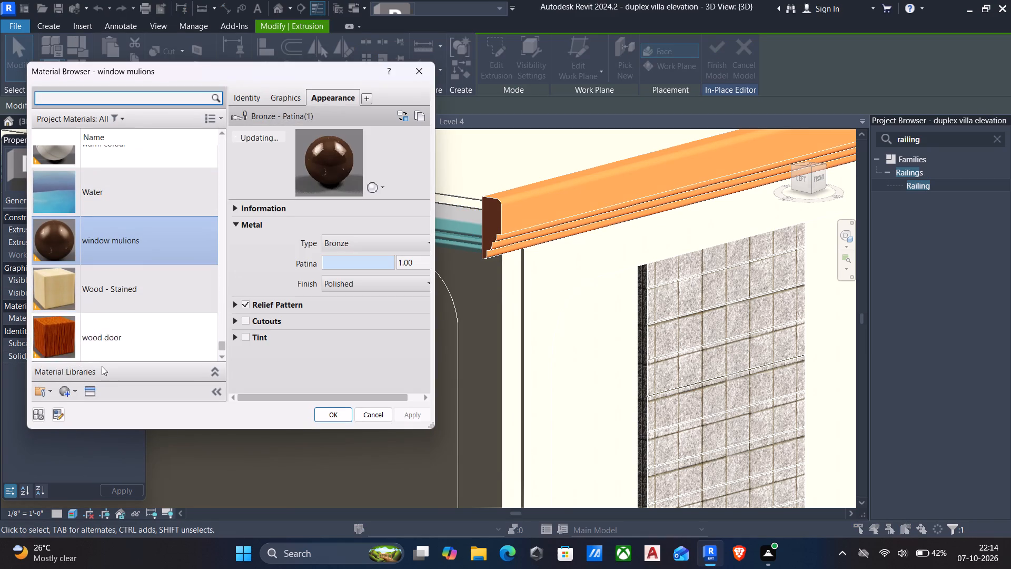
left_click(134, 104)
type("oran")
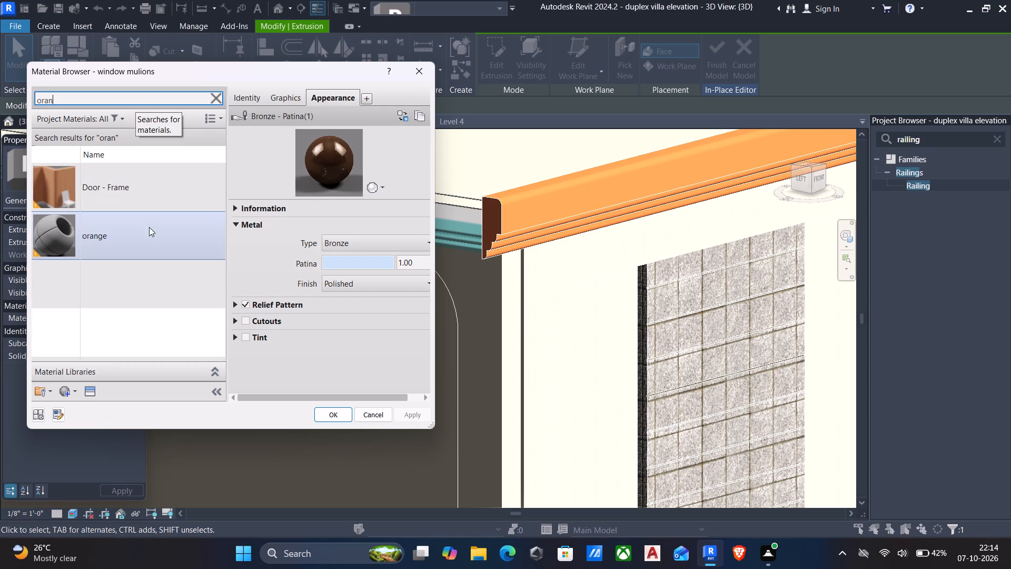
left_click(123, 225)
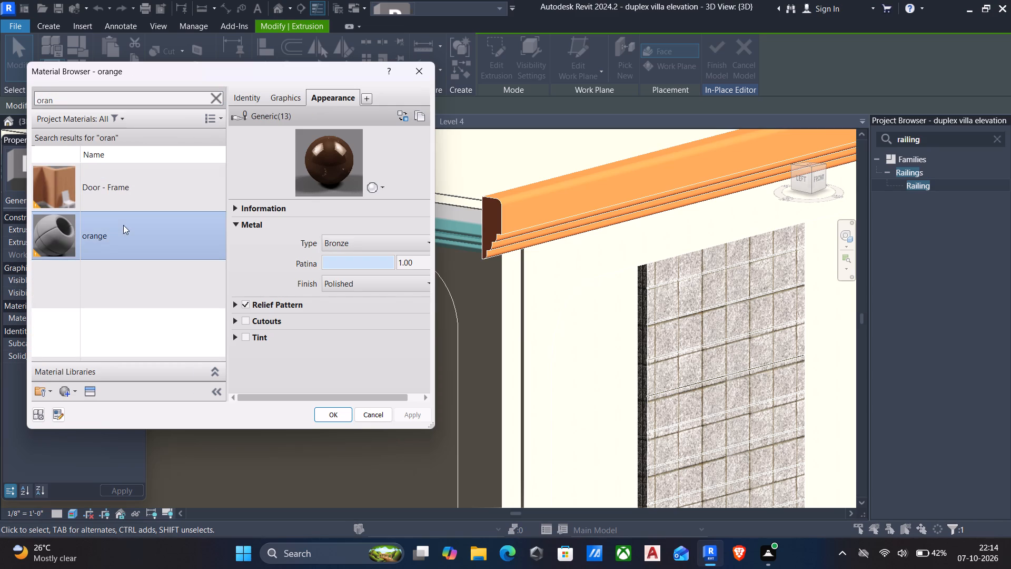
left_click(329, 414)
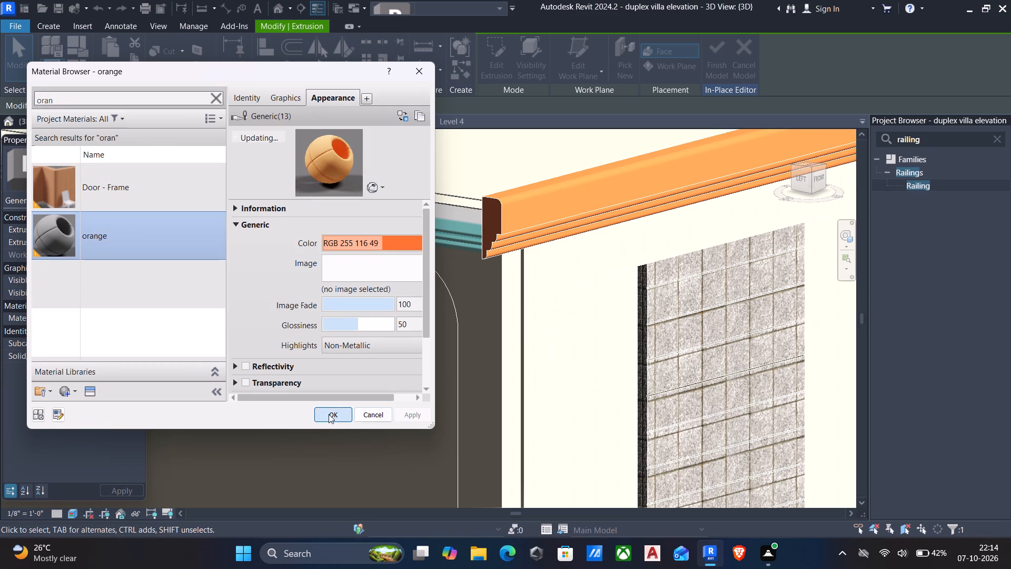
left_click(715, 53)
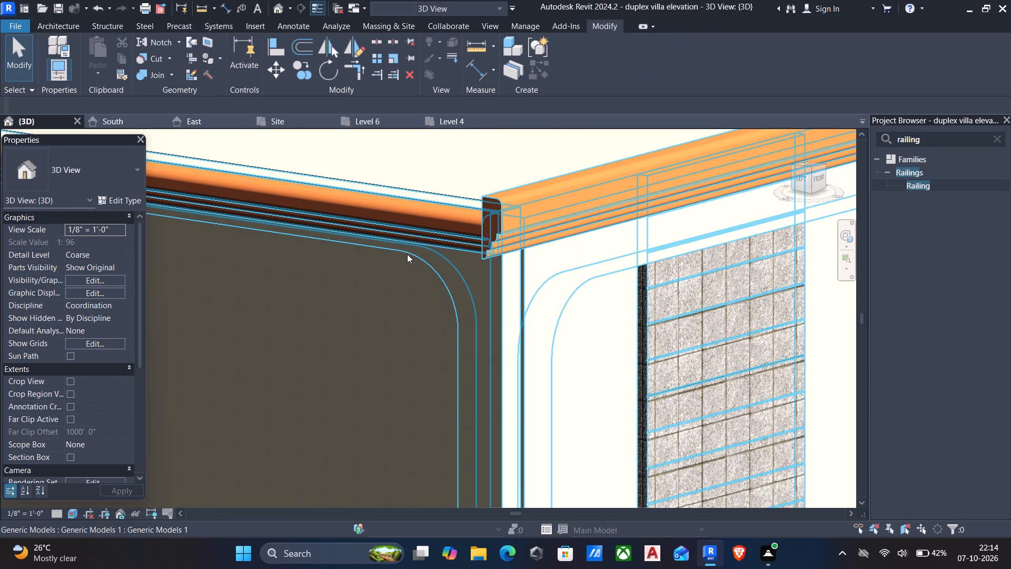
key("Escape")
Open the in-place moulding model for editing and stretch the top of the left side's upper moulding extrusion upward.
scroll(410, 254, "down", 4)
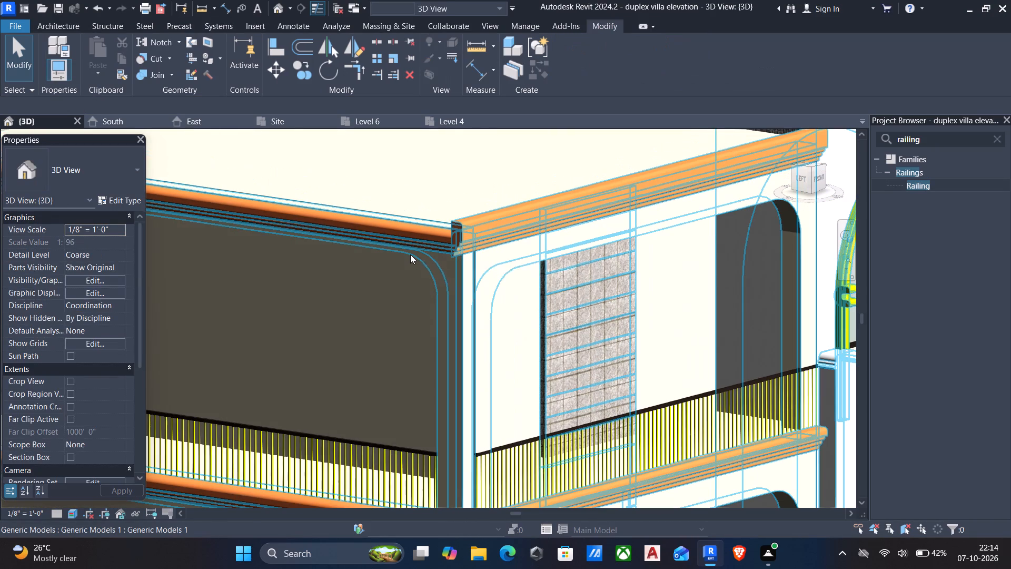
scroll(411, 254, "down", 3)
middle_click_drag(414, 257, 484, 247, "shift")
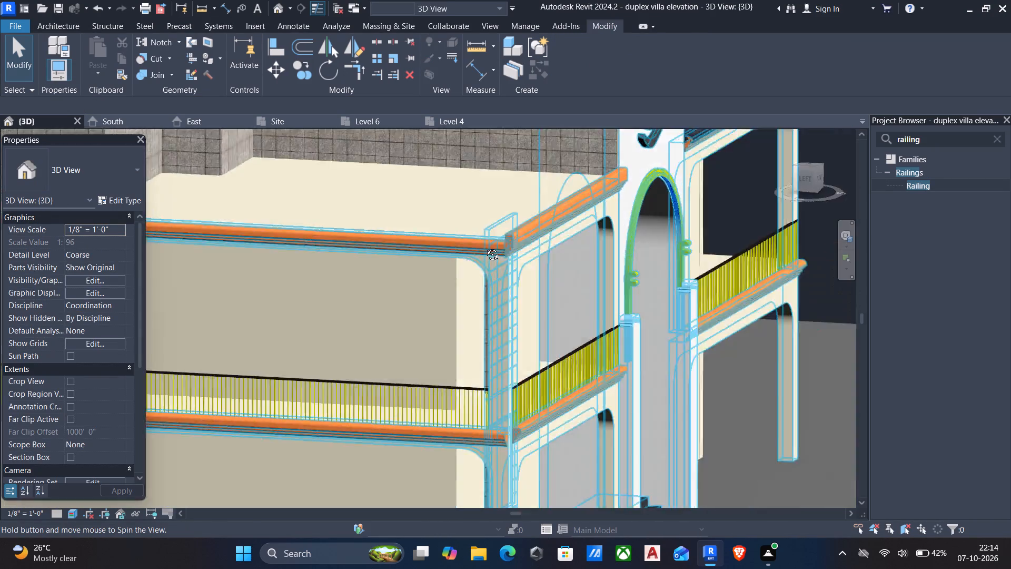
middle_click_drag(484, 247, 567, 286, "shift")
middle_click(567, 286, "shift")
scroll(567, 286, "up", 4, "shift")
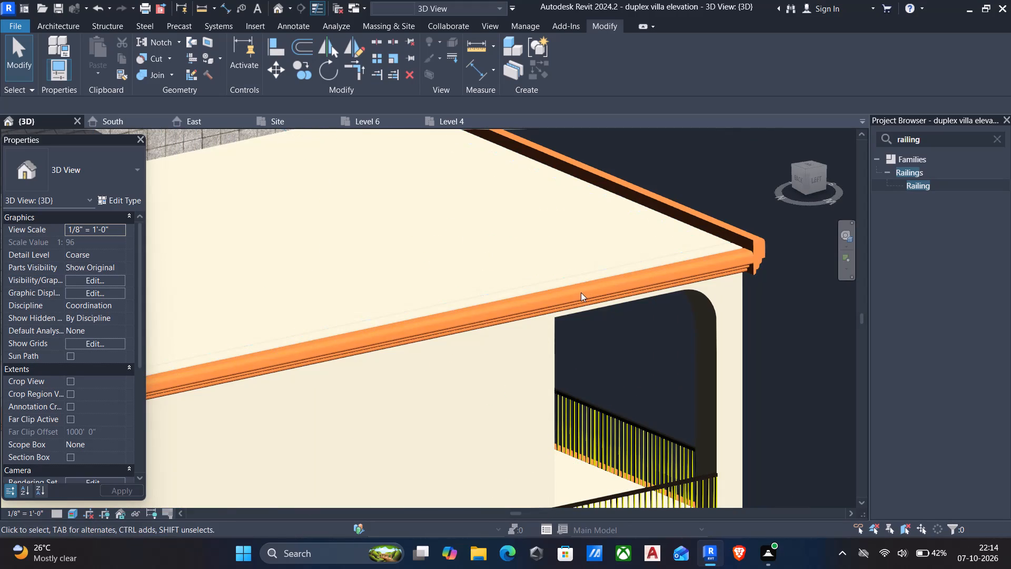
left_click(580, 292)
left_click(622, 287)
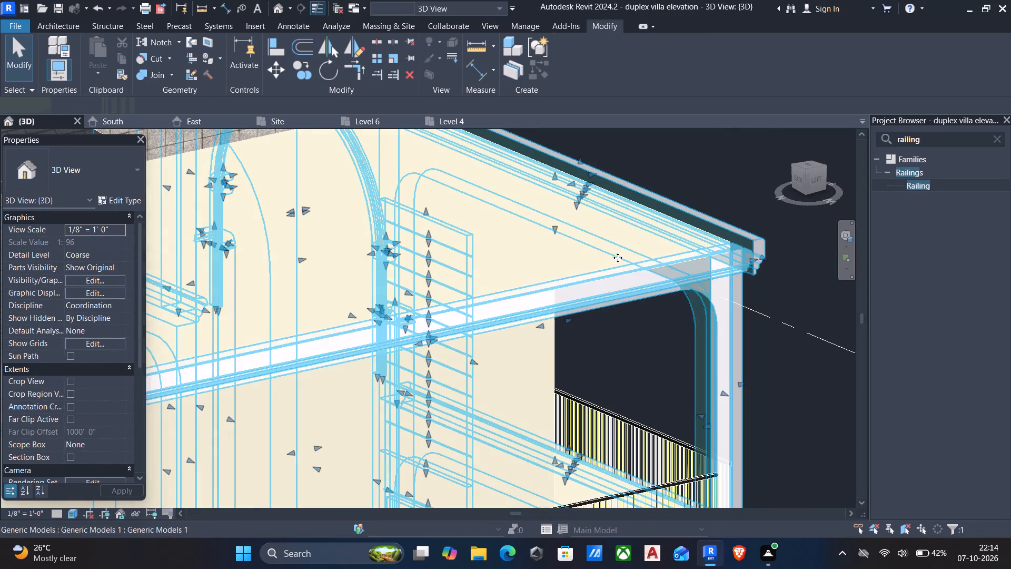
left_click(564, 57)
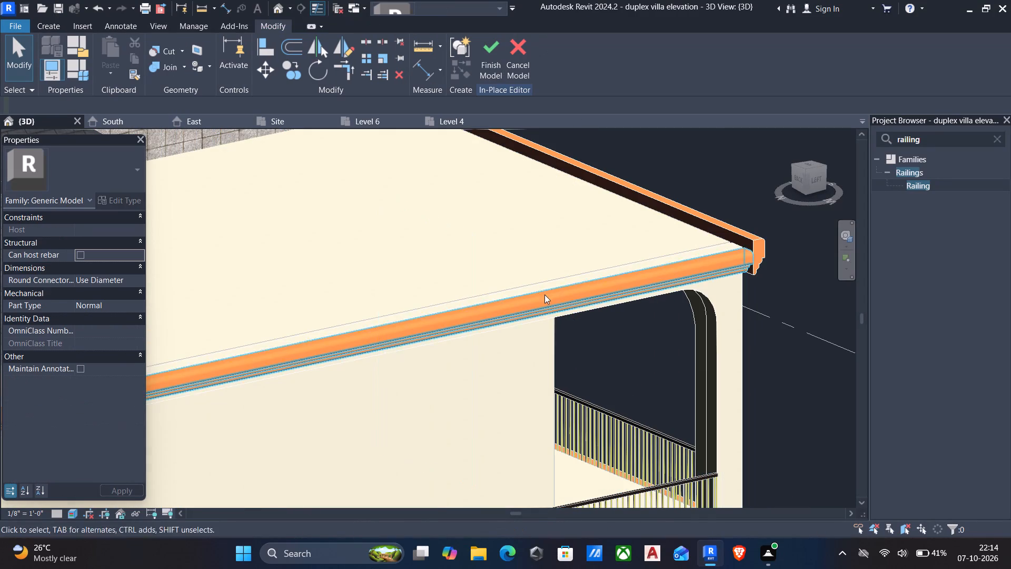
left_click(491, 315)
scroll(437, 331, "down", 3)
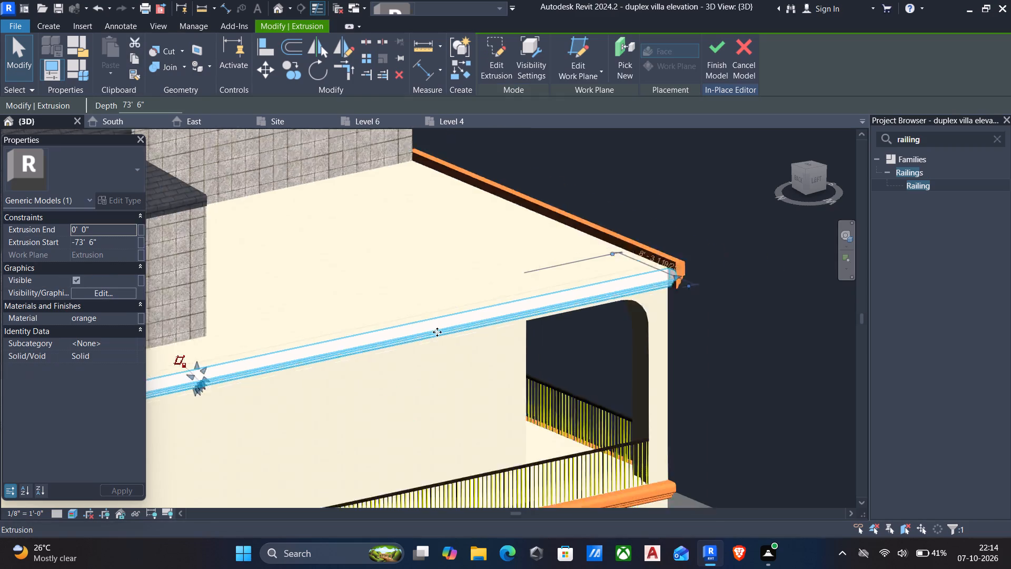
scroll(437, 332, "down", 2)
scroll(262, 360, "up", 5)
scroll(313, 347, "up", 3)
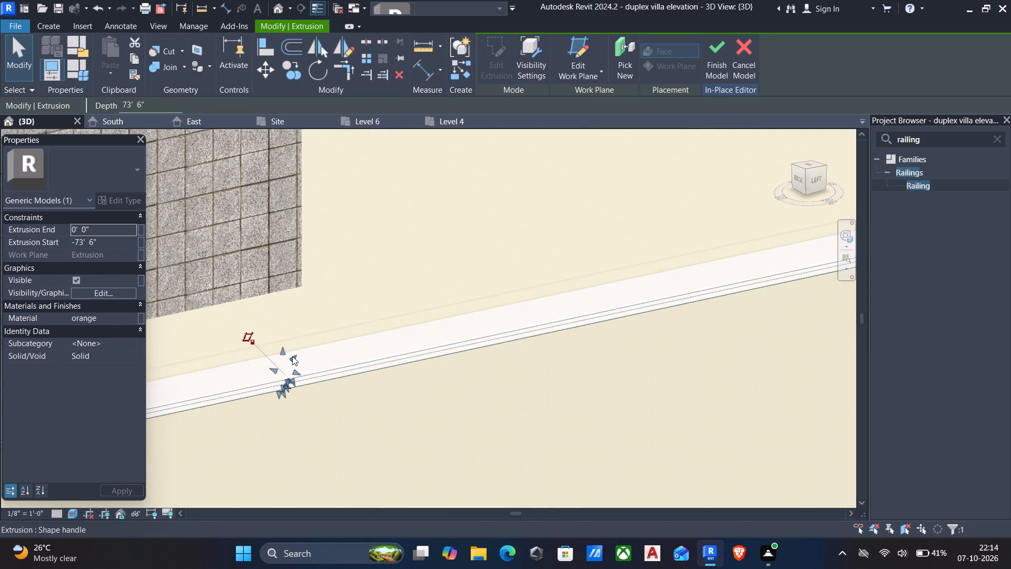
left_click_drag(286, 355, 284, 327)
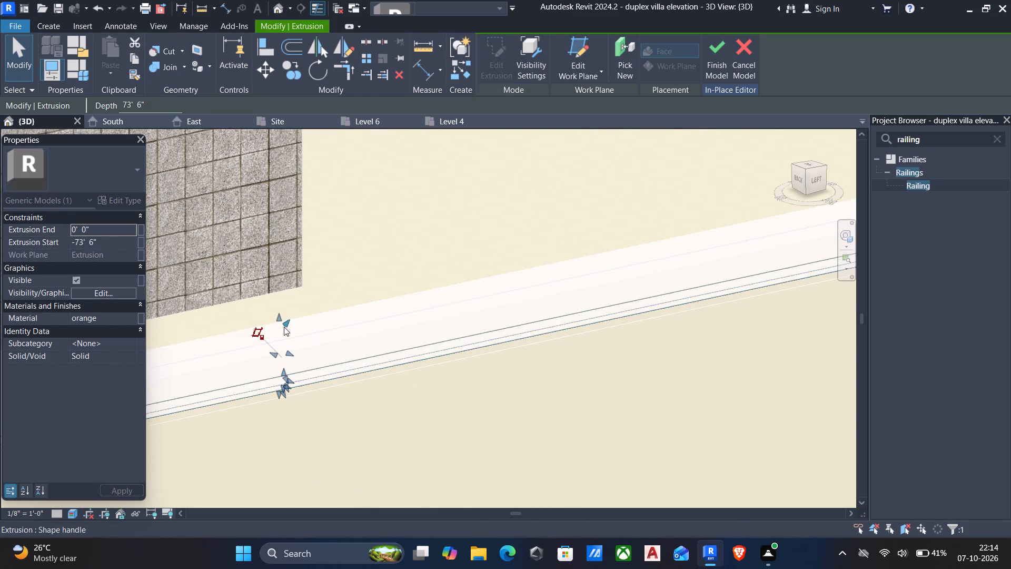
scroll(288, 332, "down", 6)
scroll(415, 359, "down", 4)
scroll(656, 323, "up", 3)
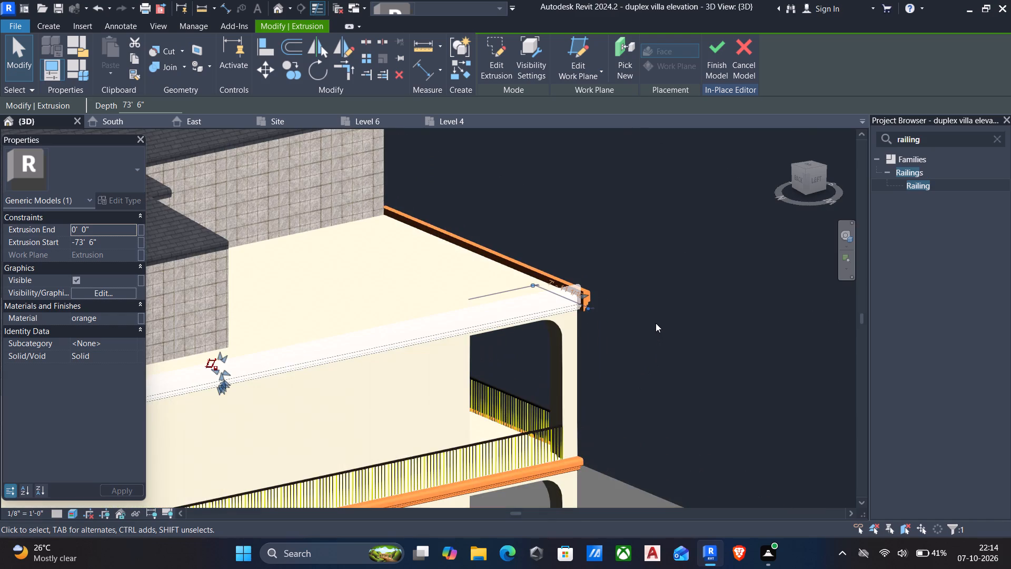
key("Escape")
Align the top of the left side's upper moulding with the top of the adjoining front moulding.
scroll(570, 295, "up", 5)
key("a")
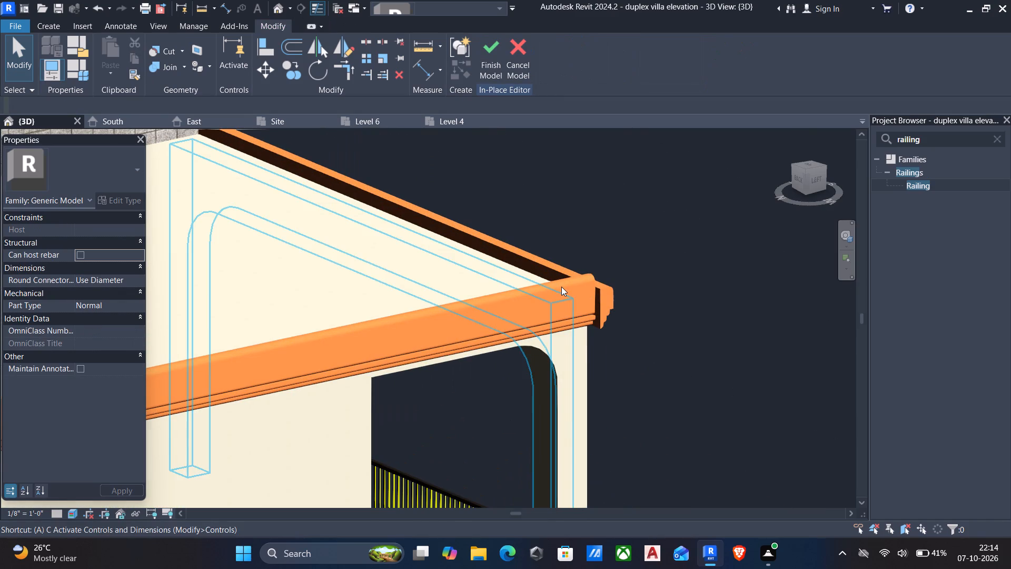
key("l")
scroll(524, 252, "up", 4)
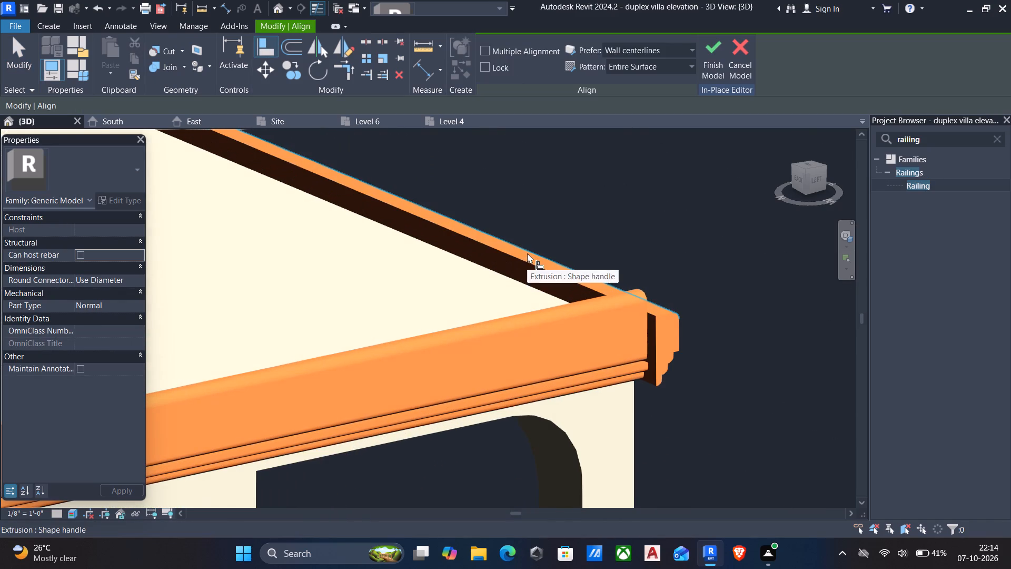
left_click(532, 261)
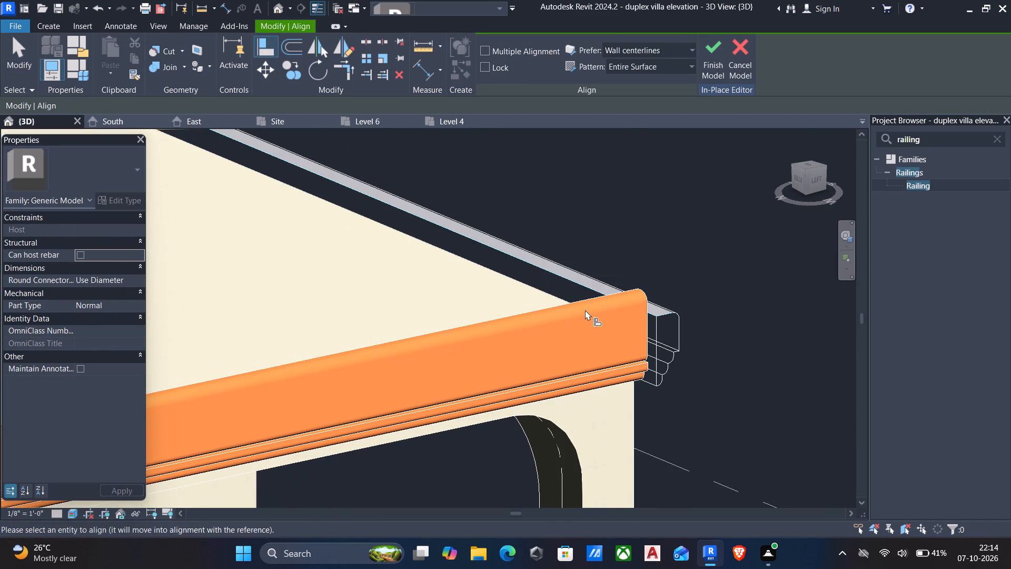
left_click(581, 303)
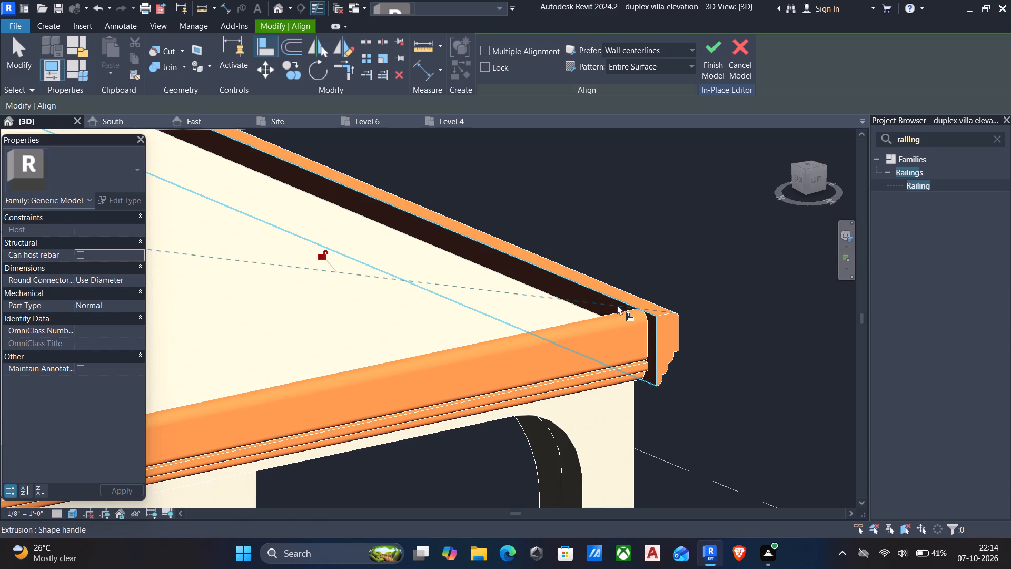
key("Escape")
Examine the mouldings along the front facade and above the entrance bay.
scroll(618, 305, "down", 5)
middle_click_drag(626, 318, 435, 344, "shift")
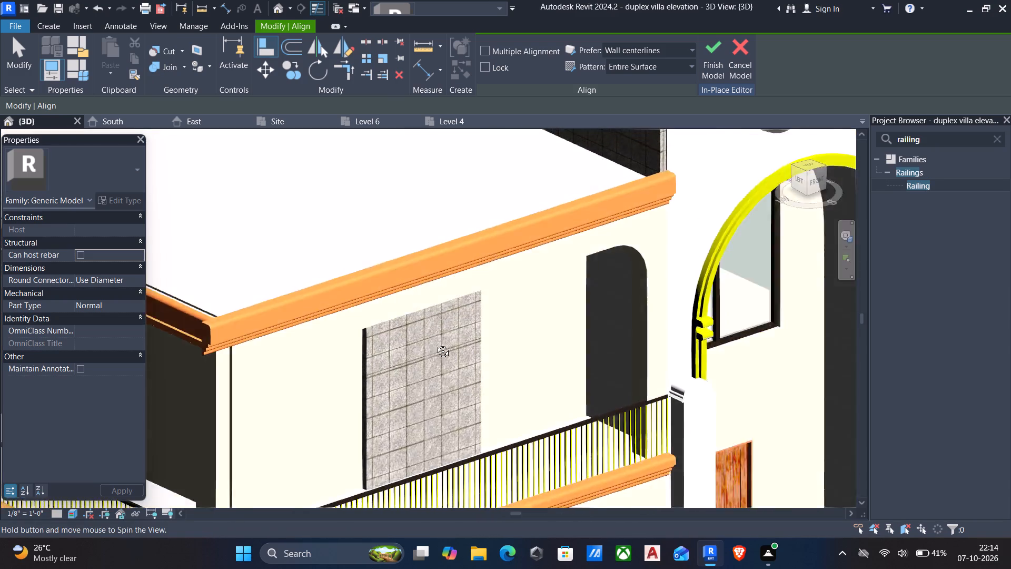
middle_click_drag(435, 344, 424, 342, "shift")
scroll(421, 339, "down", 4)
middle_click_drag(427, 352, 364, 364, "shift")
scroll(376, 354, "down", 4)
middle_click_drag(385, 365, 397, 361)
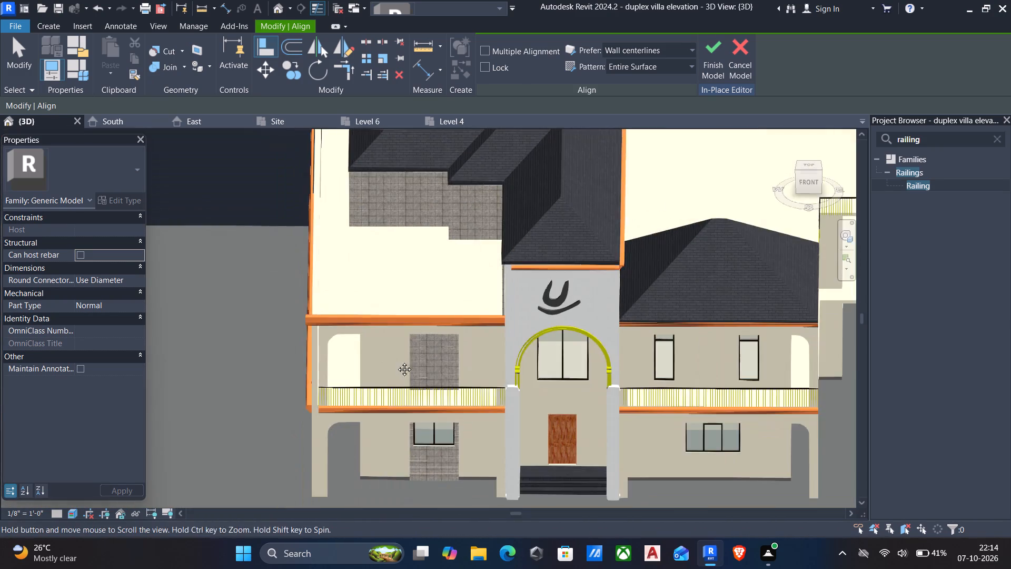
middle_click_drag(397, 361, 476, 302)
scroll(480, 296, "up", 5)
scroll(545, 218, "up", 4)
key("Escape")
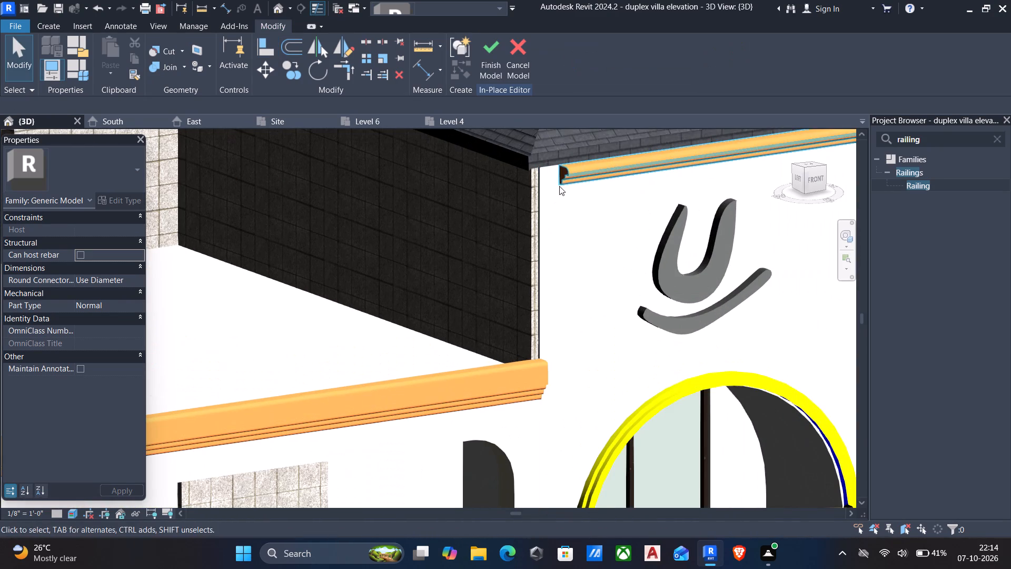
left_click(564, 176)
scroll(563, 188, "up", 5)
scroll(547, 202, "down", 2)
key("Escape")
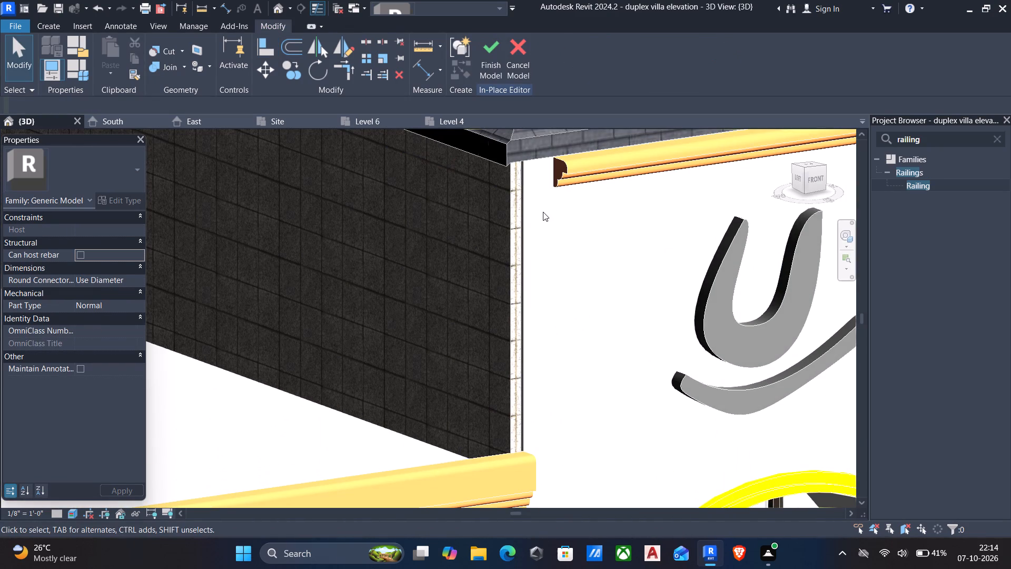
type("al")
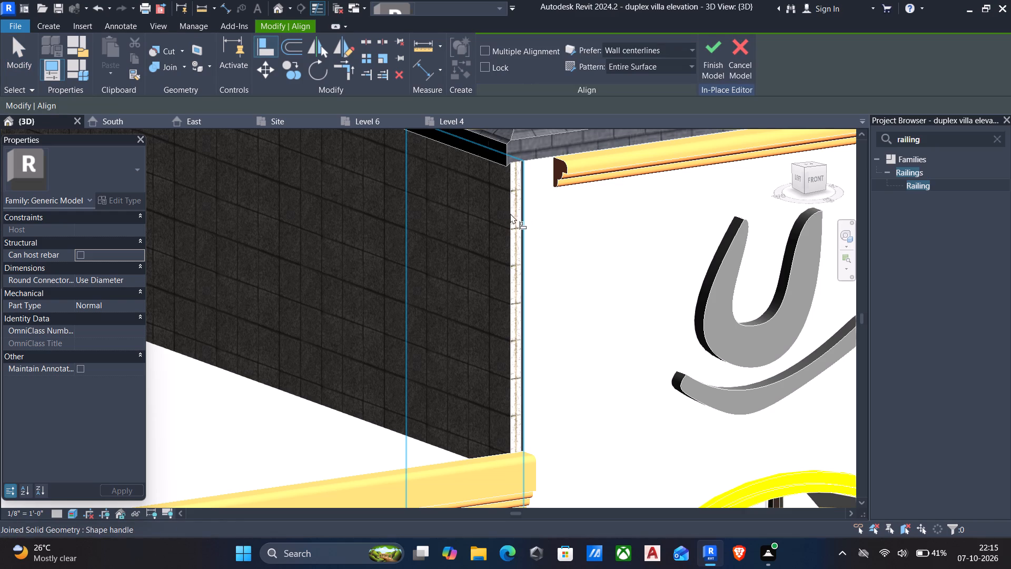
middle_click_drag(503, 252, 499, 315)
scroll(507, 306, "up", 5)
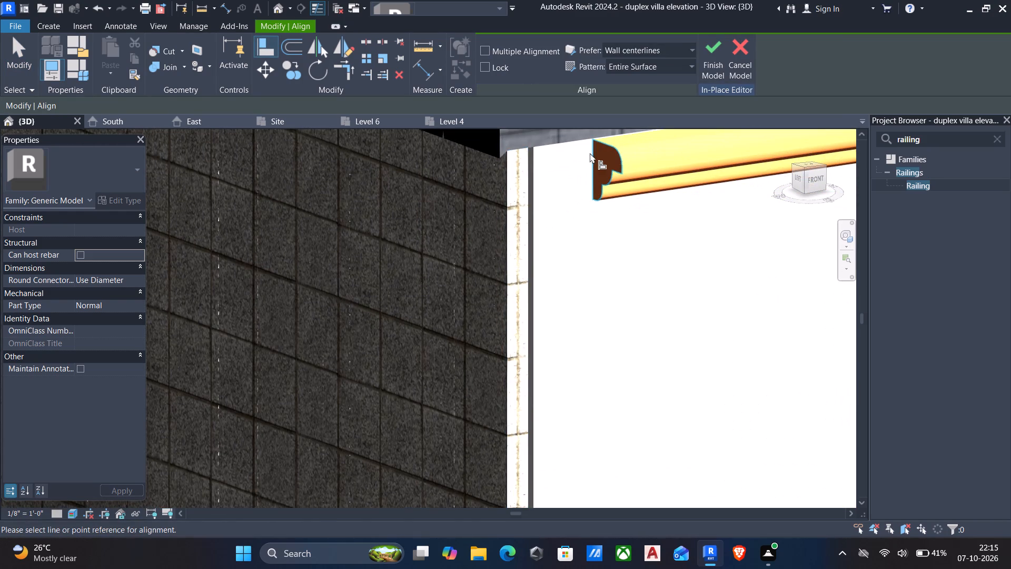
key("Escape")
Extend the left end of the moulding under the entrance bay's roof to the wall corner and finish the in-place model.
left_click(614, 161)
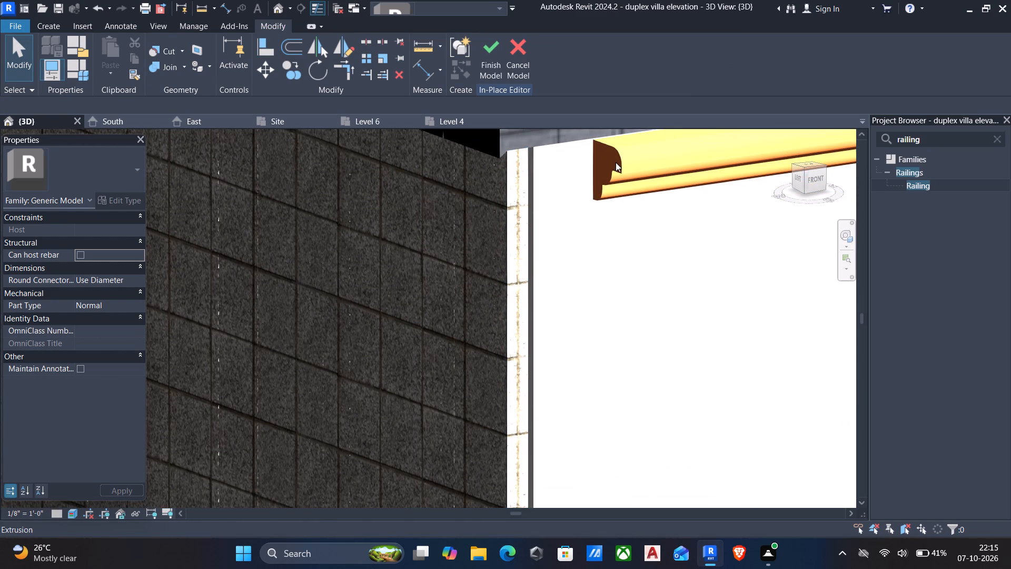
left_click(617, 163)
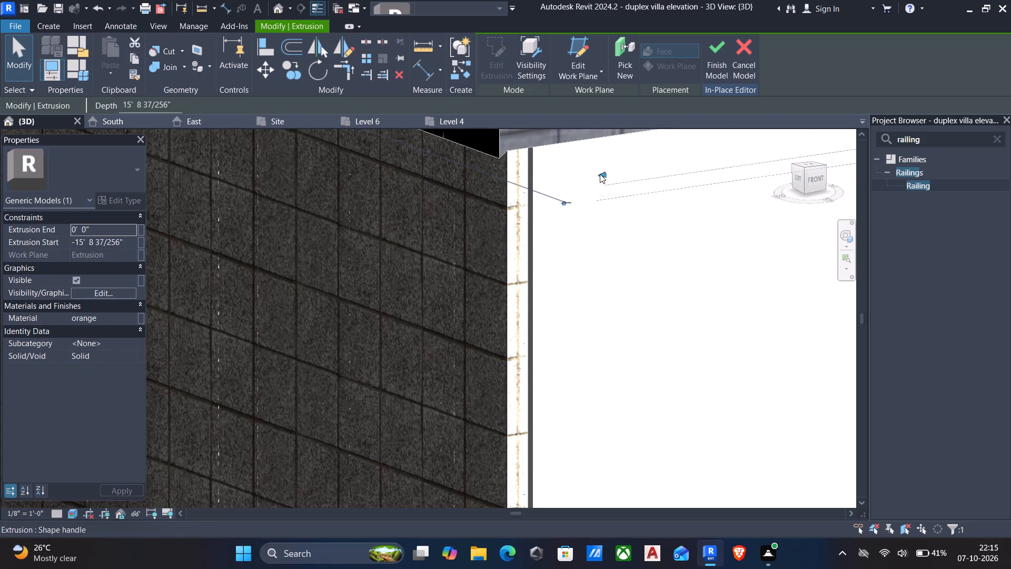
left_click_drag(601, 174, 512, 191)
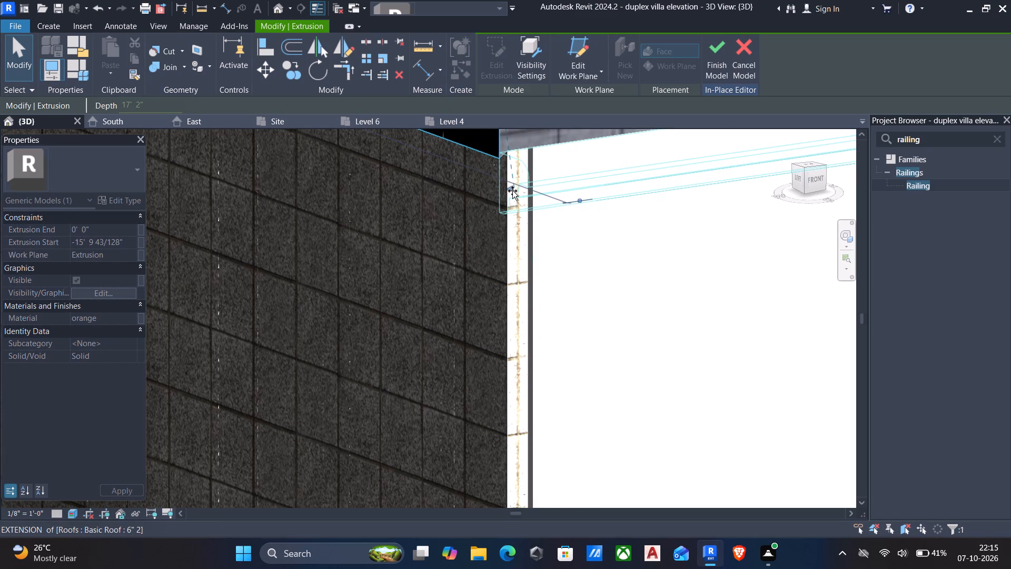
left_click_drag(512, 191, 518, 187)
key("Escape")
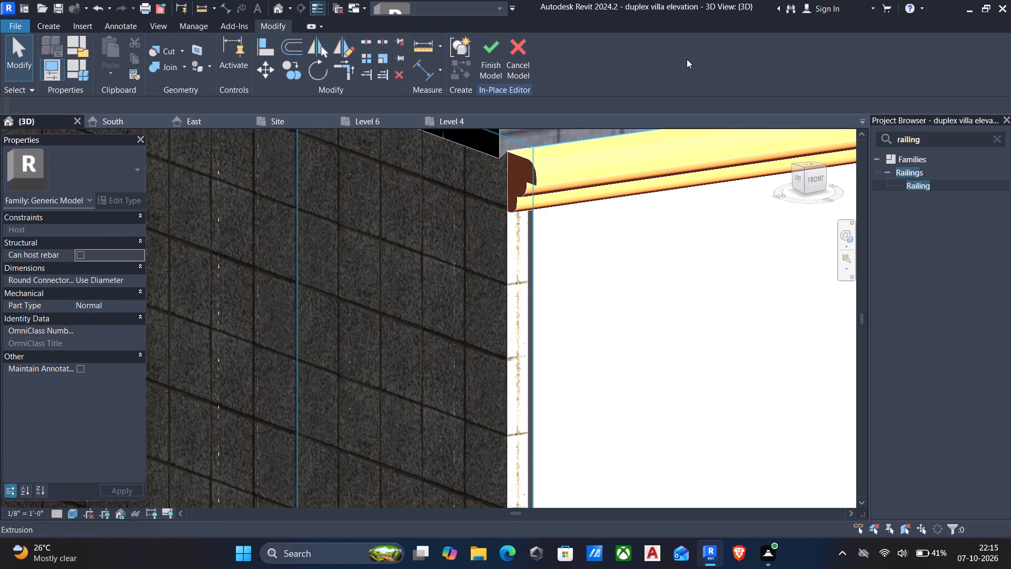
left_click(493, 50)
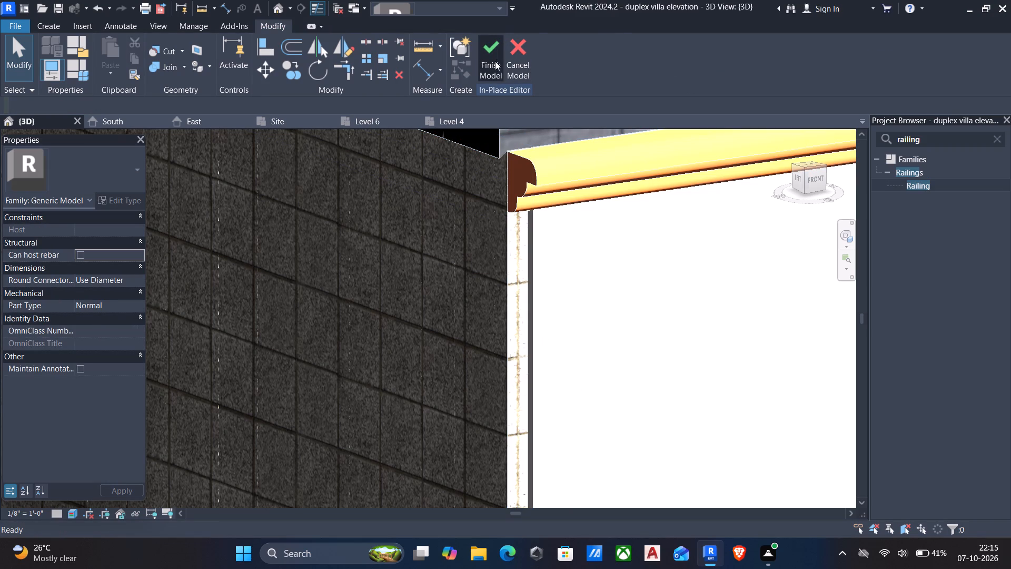
Select the ground floor slab surrounding the villa.
scroll(488, 153, "down", 6)
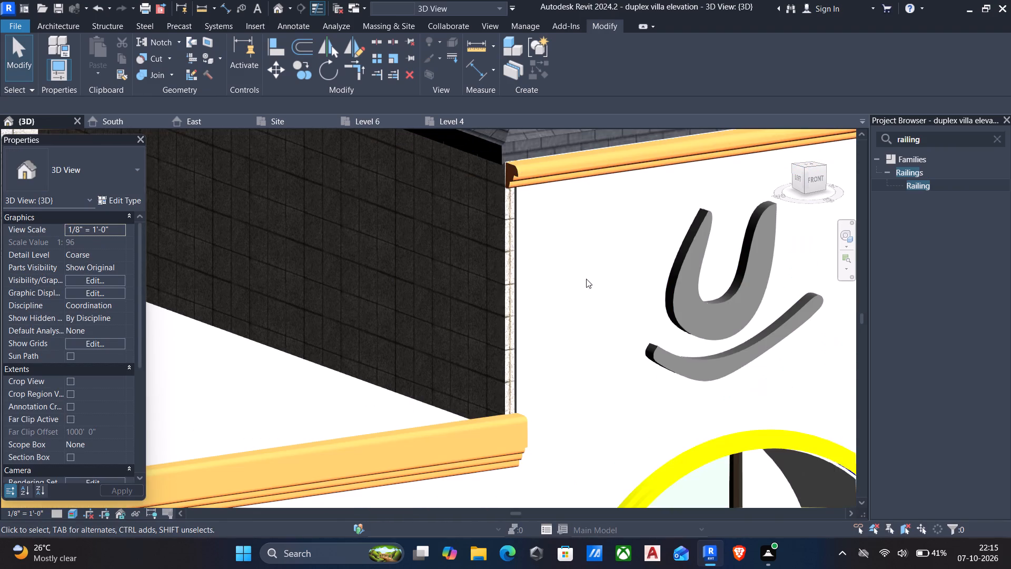
scroll(583, 288, "down", 9)
middle_click_drag(582, 303, 572, 300)
scroll(569, 295, "down", 4)
middle_click_drag(570, 305, 561, 250)
middle_click_drag(580, 314, 566, 316)
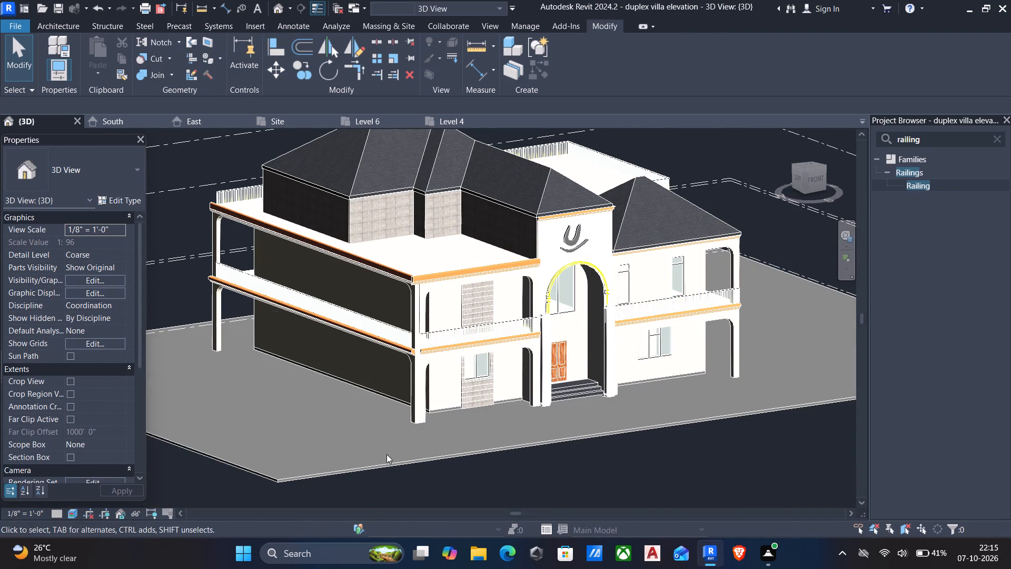
left_click(386, 462)
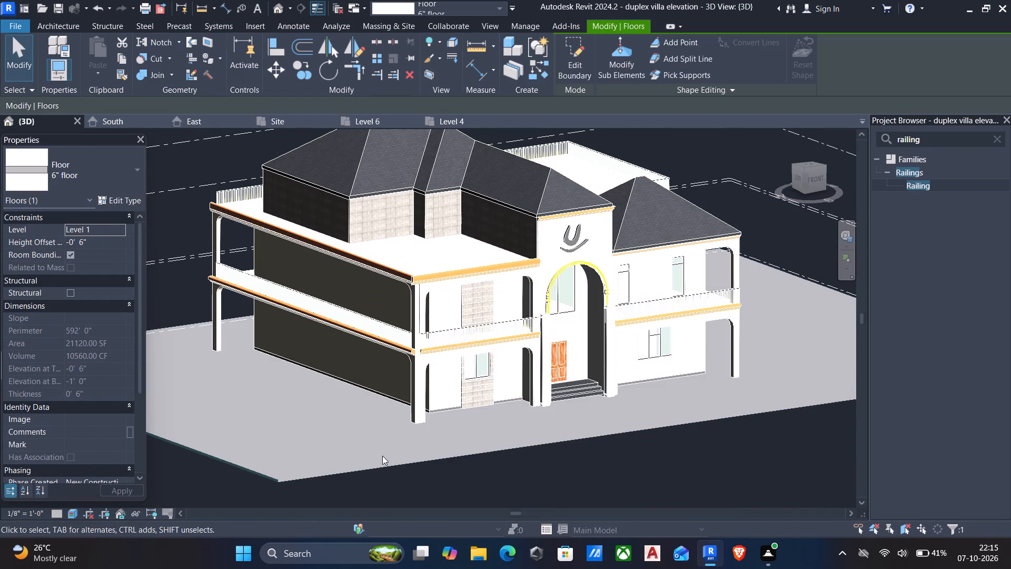
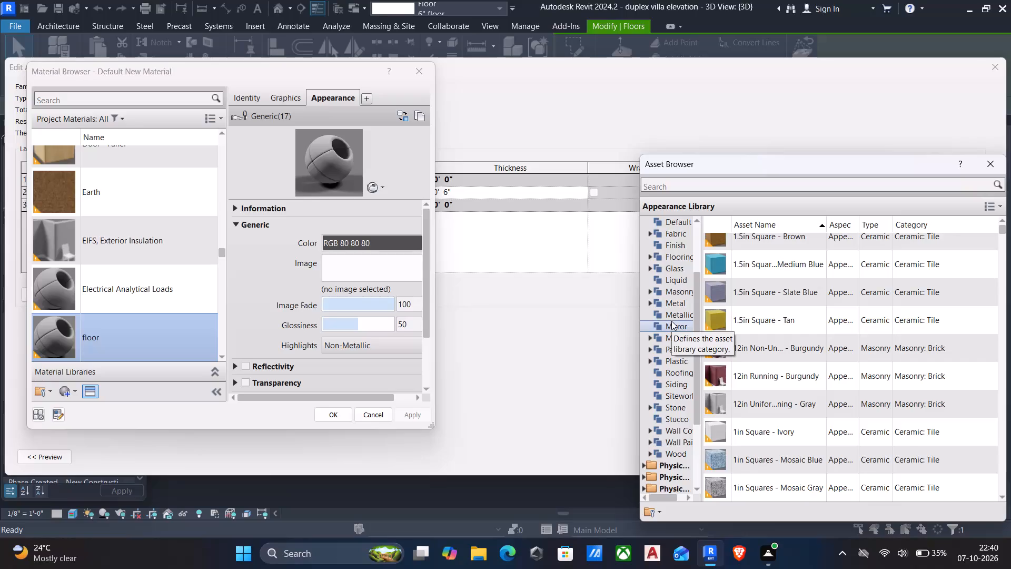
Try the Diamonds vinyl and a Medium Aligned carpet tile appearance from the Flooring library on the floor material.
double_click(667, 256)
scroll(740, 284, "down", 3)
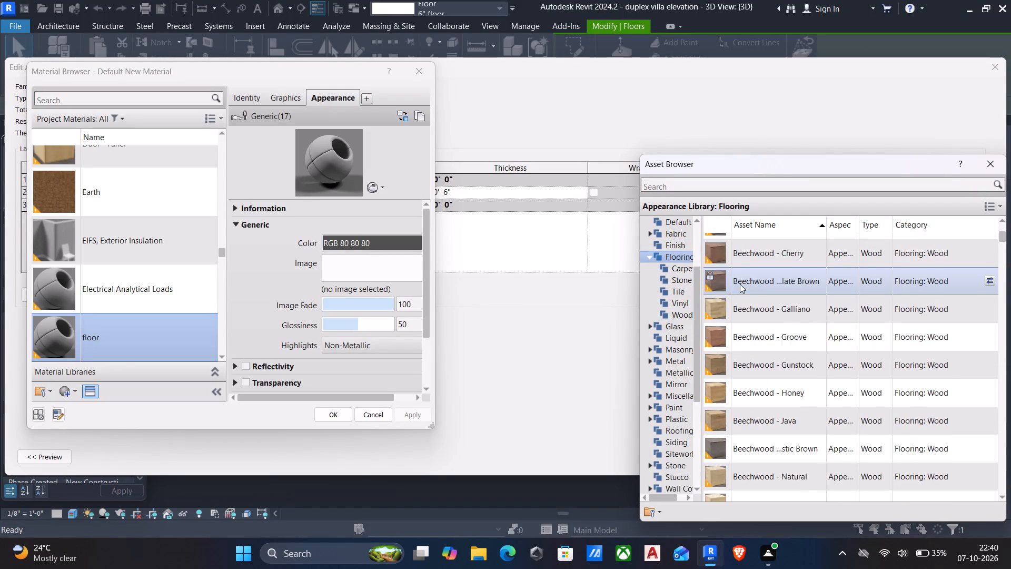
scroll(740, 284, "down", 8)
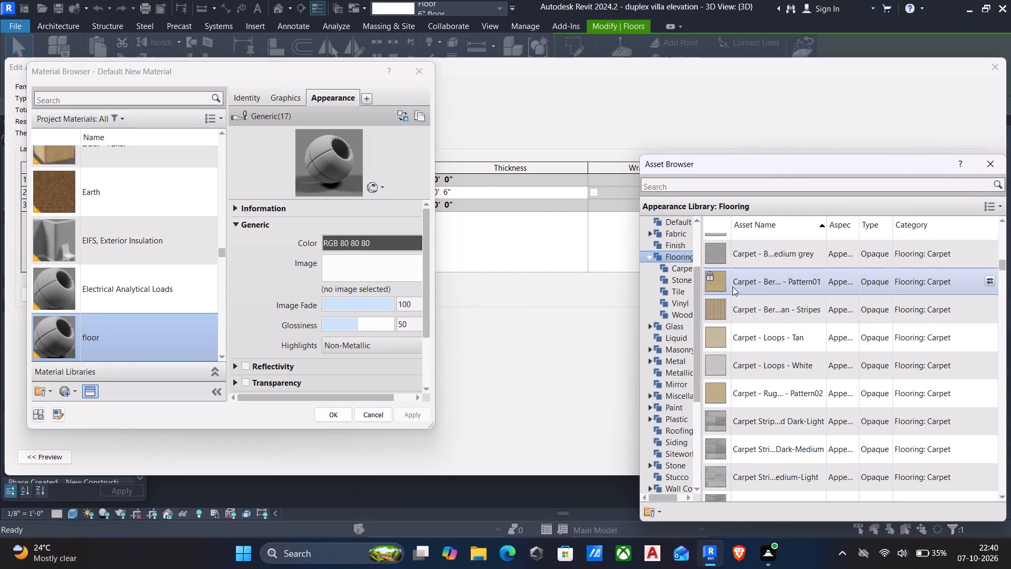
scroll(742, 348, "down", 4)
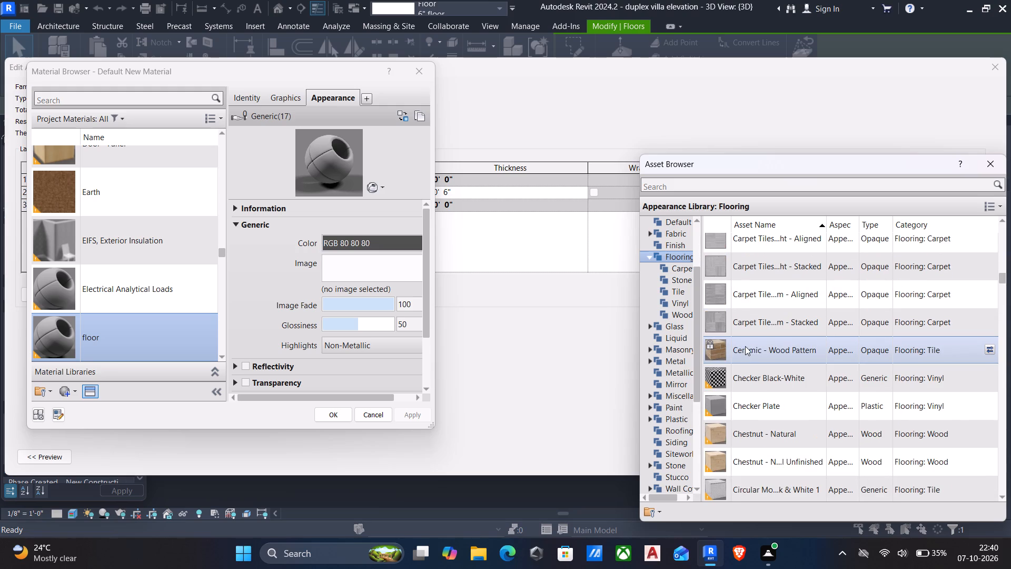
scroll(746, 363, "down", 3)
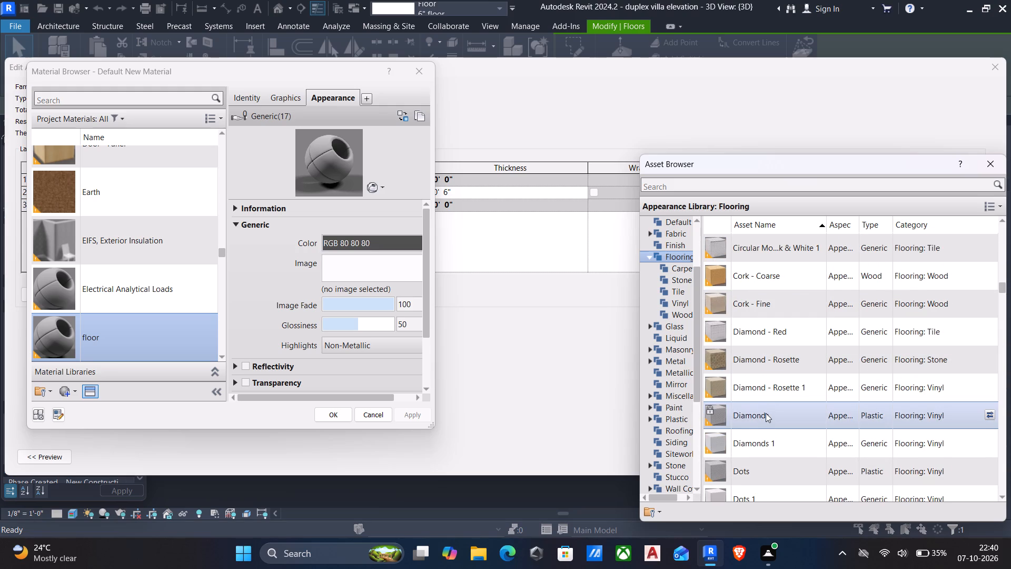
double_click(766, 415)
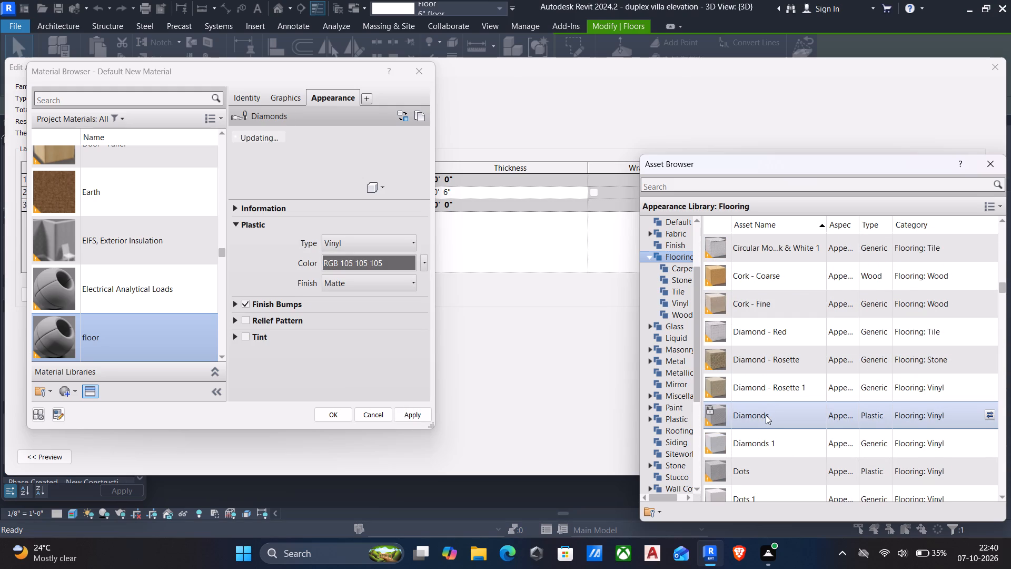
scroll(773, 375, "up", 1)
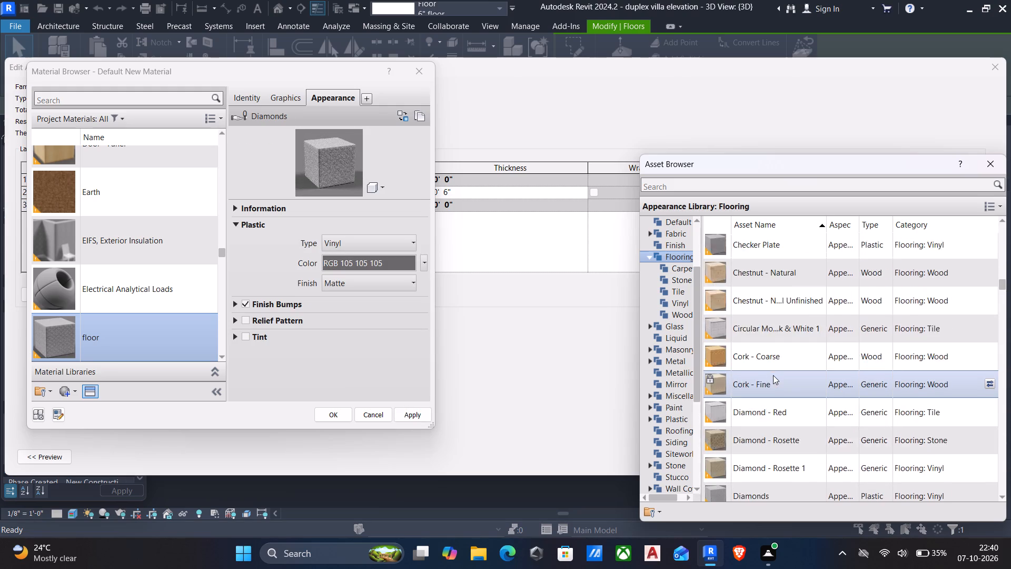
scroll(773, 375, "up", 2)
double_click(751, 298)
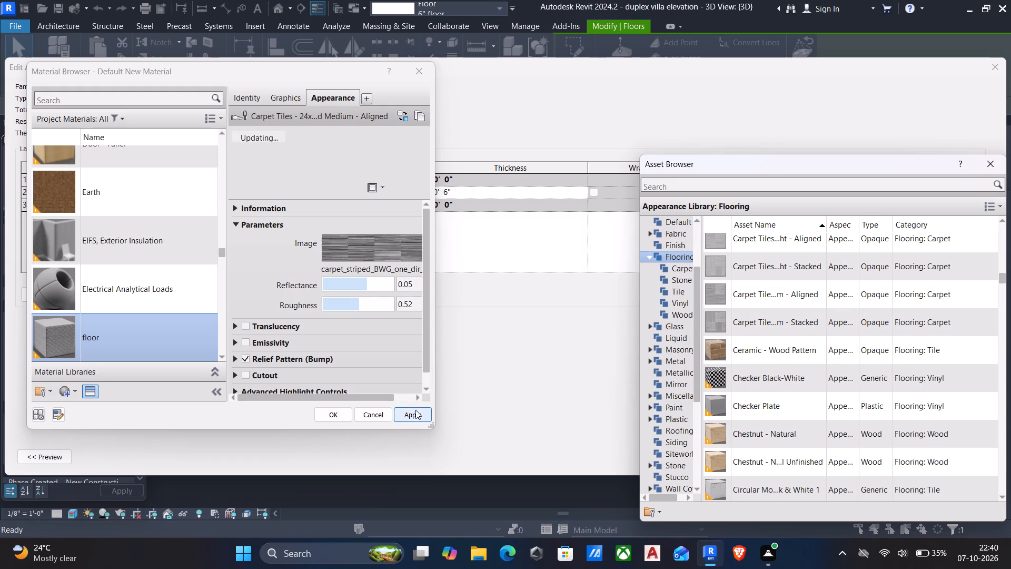
Replace the floor material's appearance with Checker Black-White and apply it through the 6" floor type's structure.
double_click(745, 377)
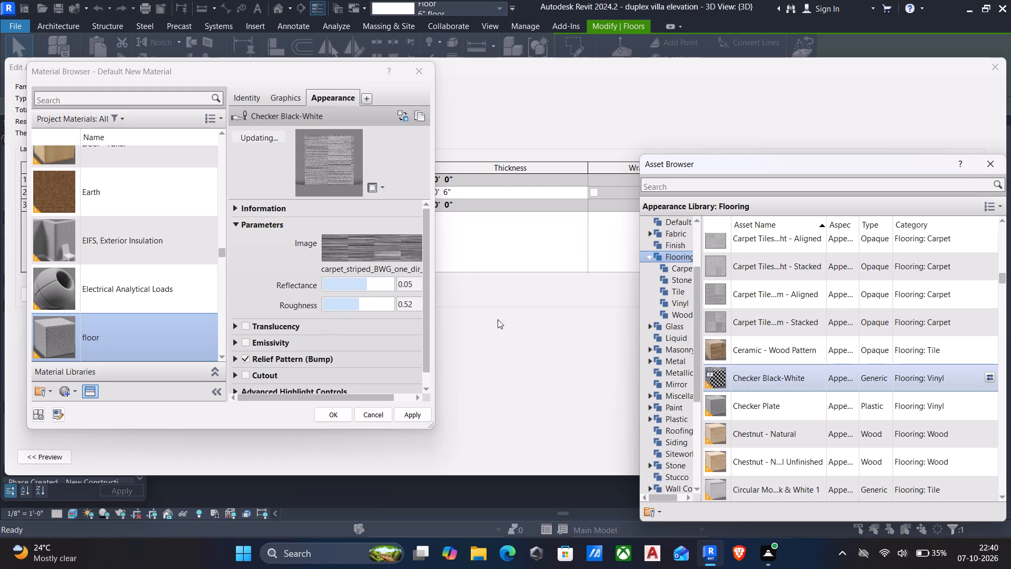
left_click(413, 412)
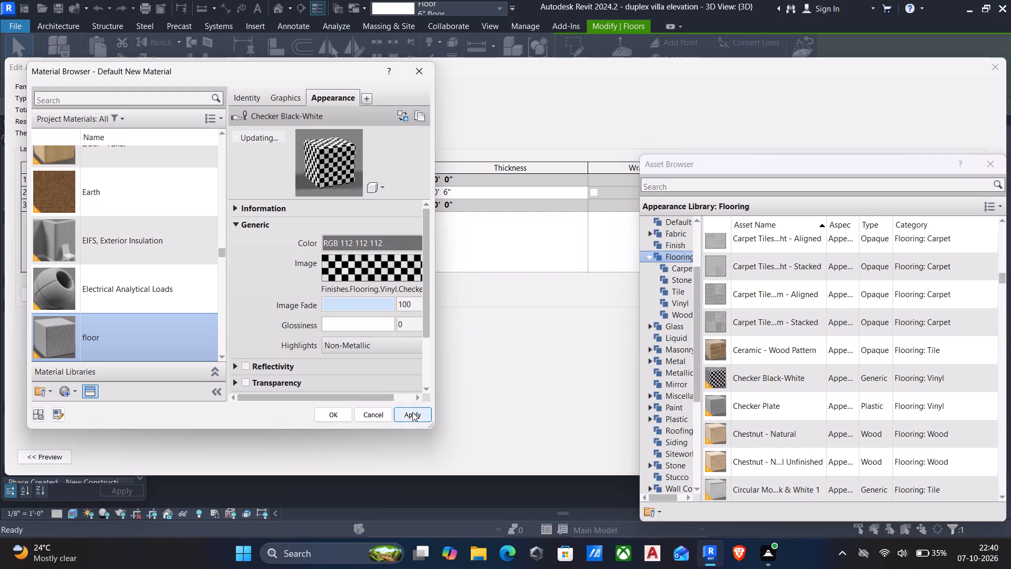
left_click(332, 414)
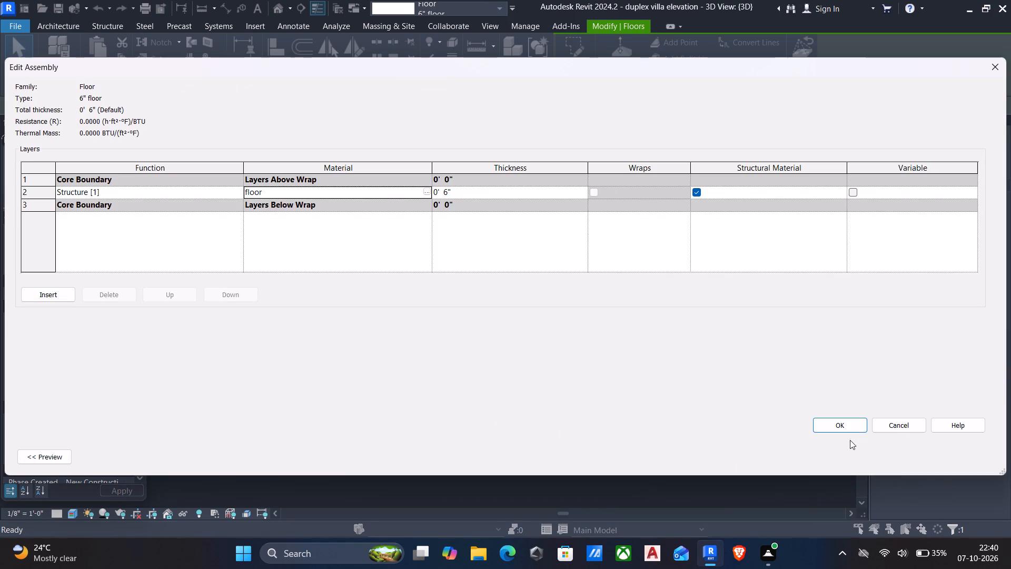
left_click(832, 427)
left_click(956, 455)
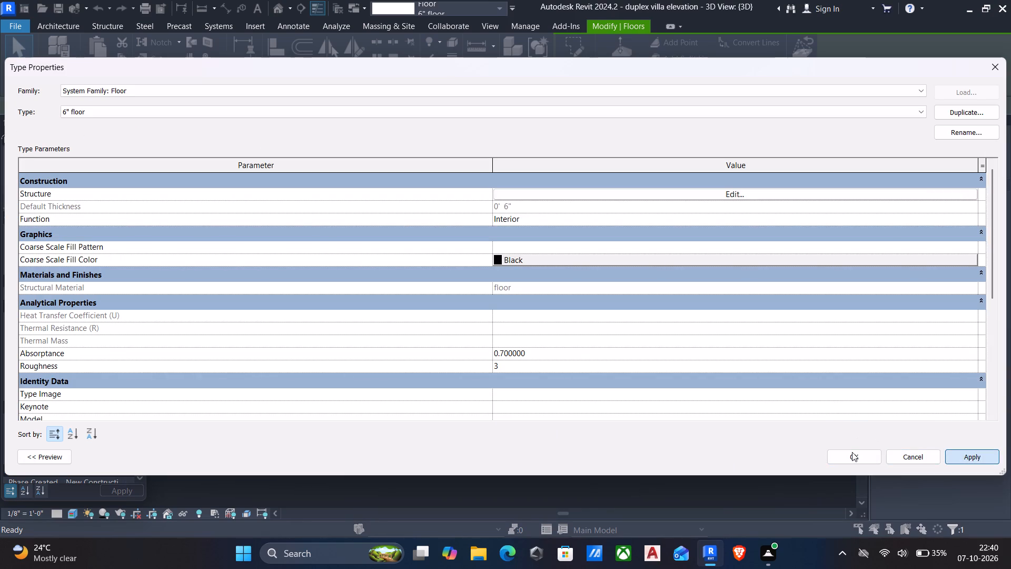
left_click(852, 452)
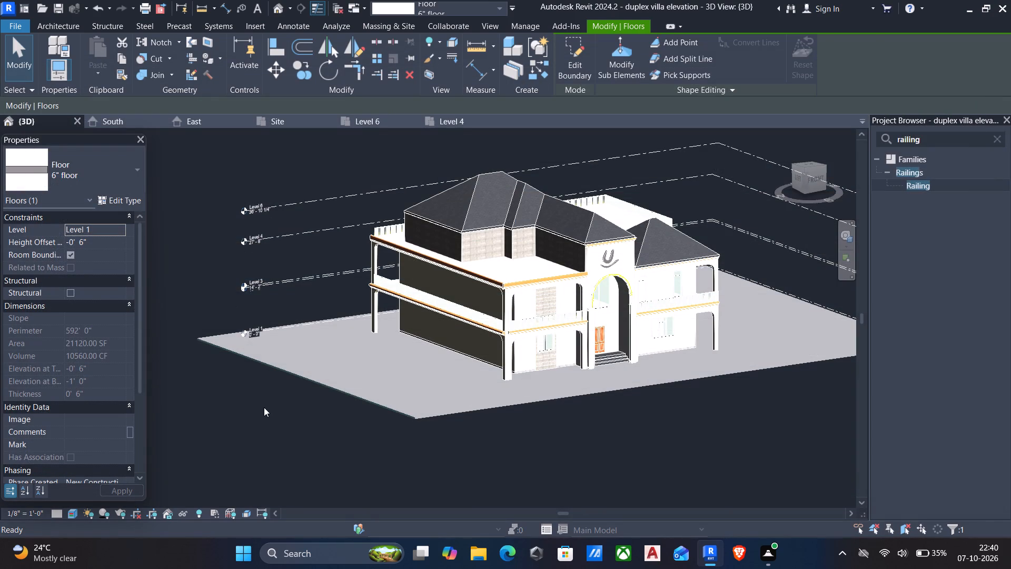
Set the 3D view's visual style to Realistic, dismissing the save reminder without saving.
left_click(78, 511)
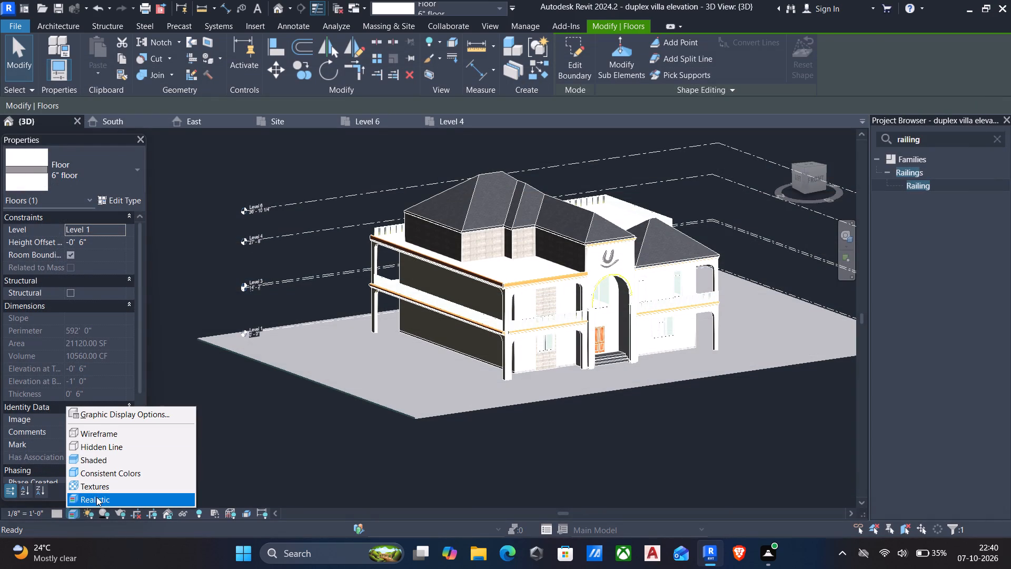
left_click(96, 497)
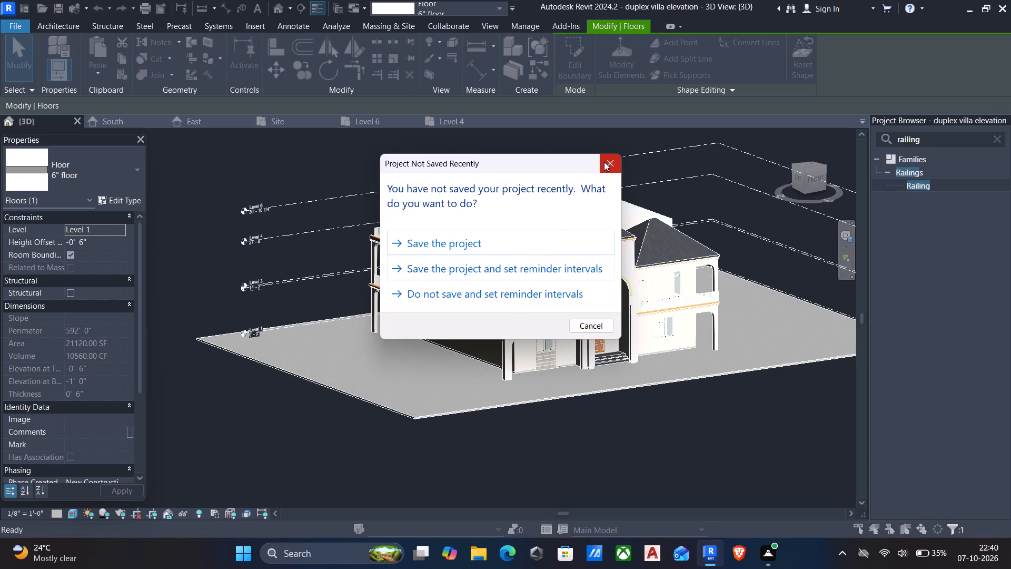
left_click(604, 161)
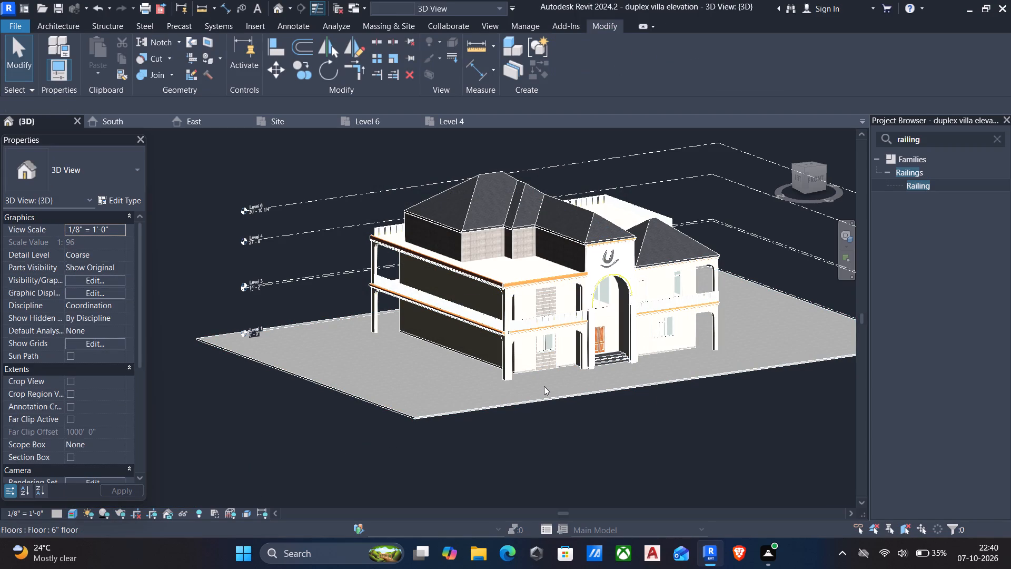
Examine the checker finish on the ground floor slab up close and from the front of the villa.
scroll(545, 386, "down", 3)
middle_click_drag(546, 386, 512, 397)
scroll(553, 423, "down", 1)
middle_click_drag(557, 427, 543, 429, "shift")
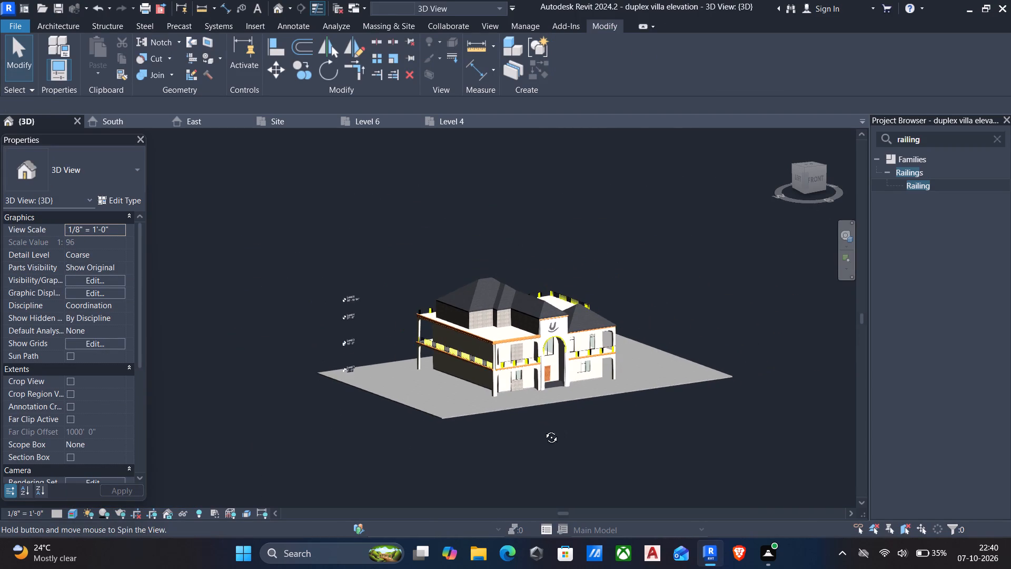
middle_click_drag(543, 429, 502, 443, "shift")
scroll(502, 439, "up", 6)
scroll(460, 394, "up", 5)
scroll(360, 333, "up", 6)
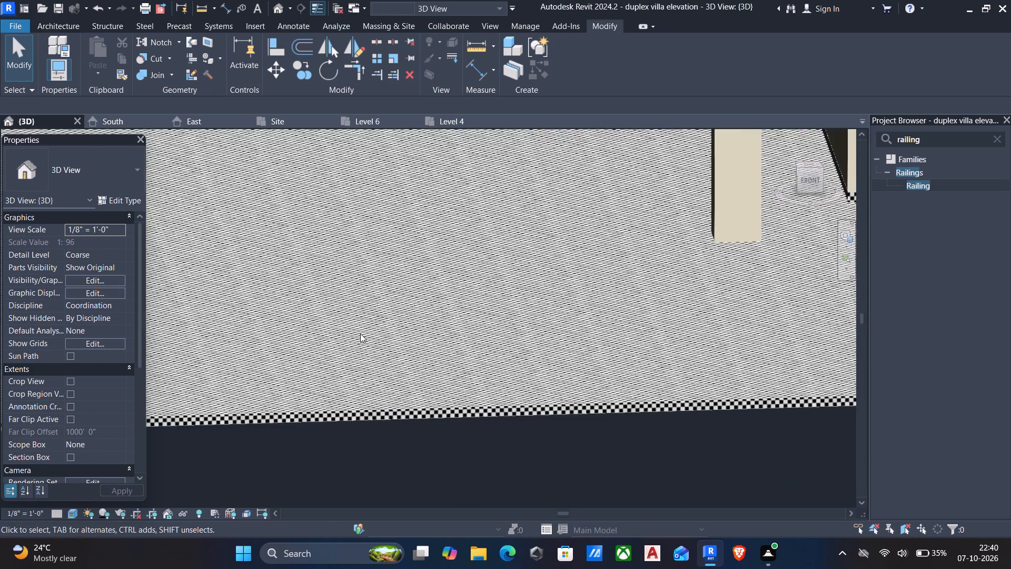
scroll(360, 333, "down", 14)
middle_click_drag(397, 349, 363, 386)
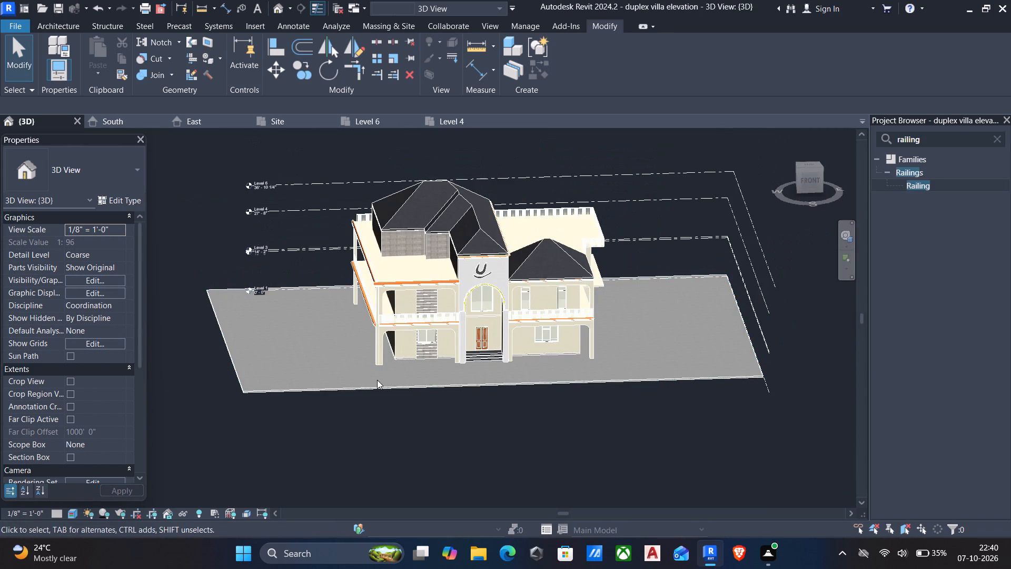
middle_click_drag(378, 380, 370, 414)
scroll(370, 414, "up", 1)
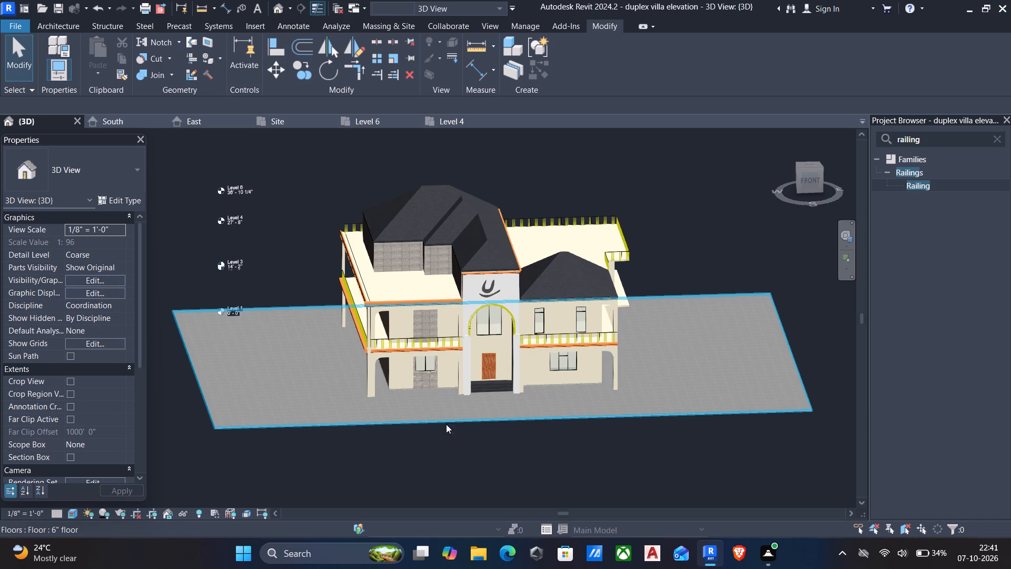
Examine the villa's front and side facades from several angles, ending on an angled overview of the whole building.
scroll(424, 421, "down", 1)
scroll(449, 388, "up", 3)
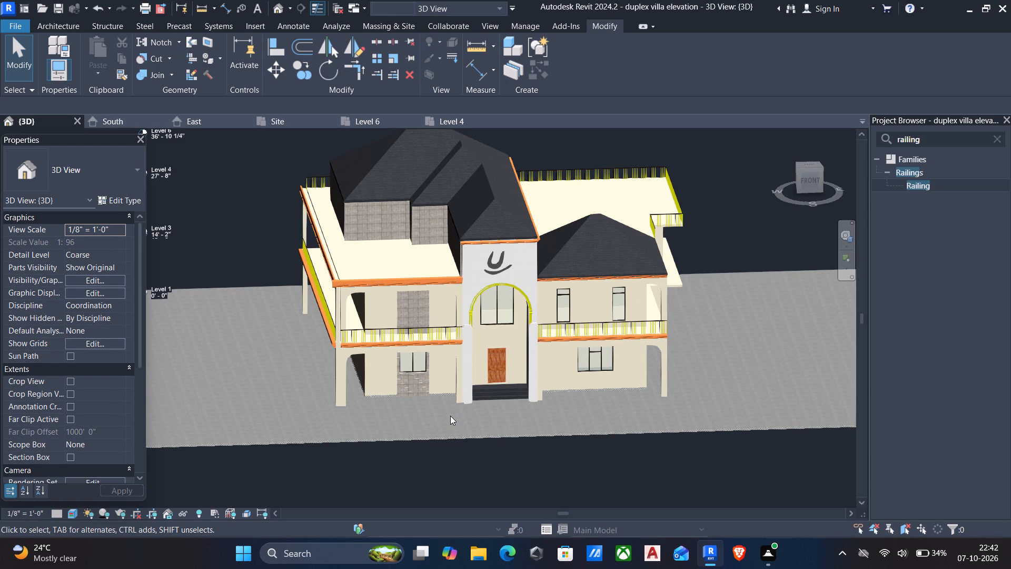
scroll(444, 421, "down", 3)
middle_click_drag(444, 427, 502, 416, "shift")
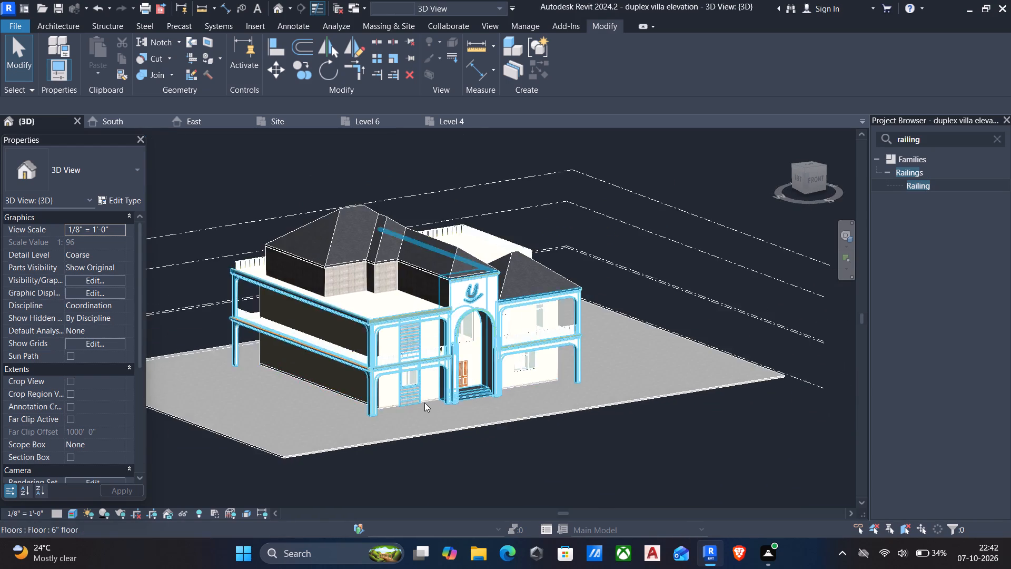
scroll(424, 401, "up", 4)
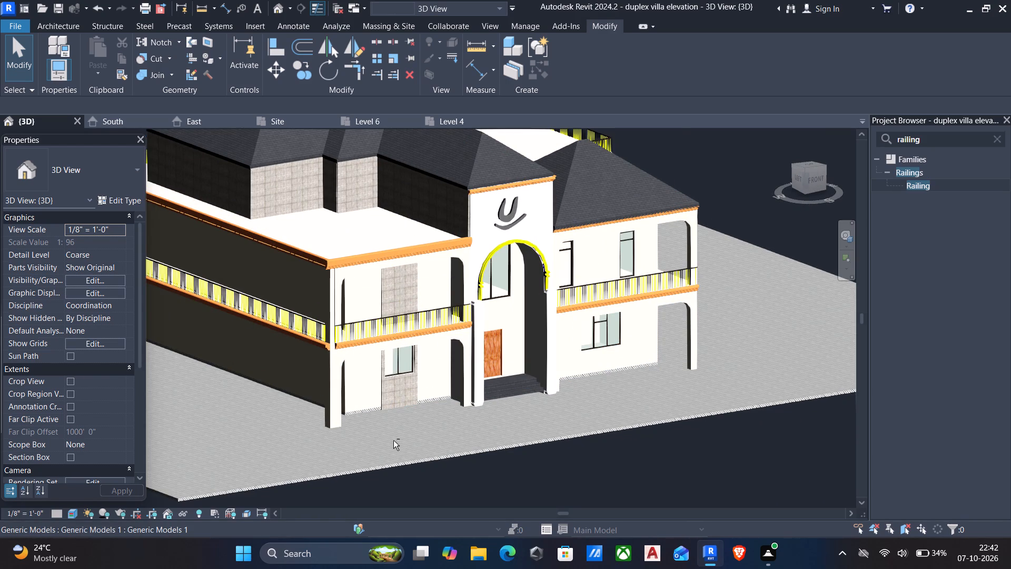
scroll(393, 440, "up", 1)
scroll(403, 439, "down", 3)
middle_click_drag(417, 437, 420, 433, "shift")
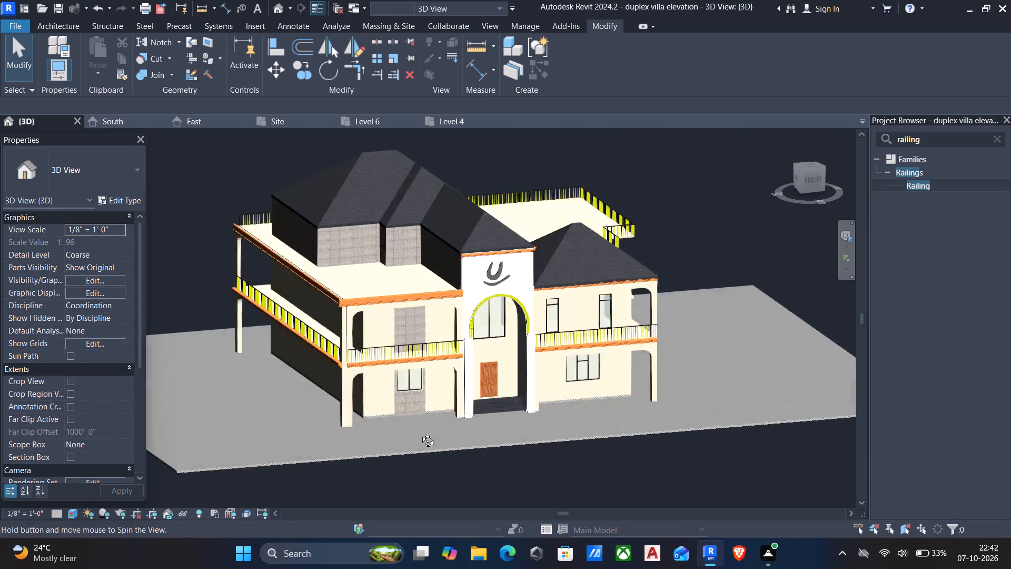
middle_click_drag(420, 433, 406, 434, "shift")
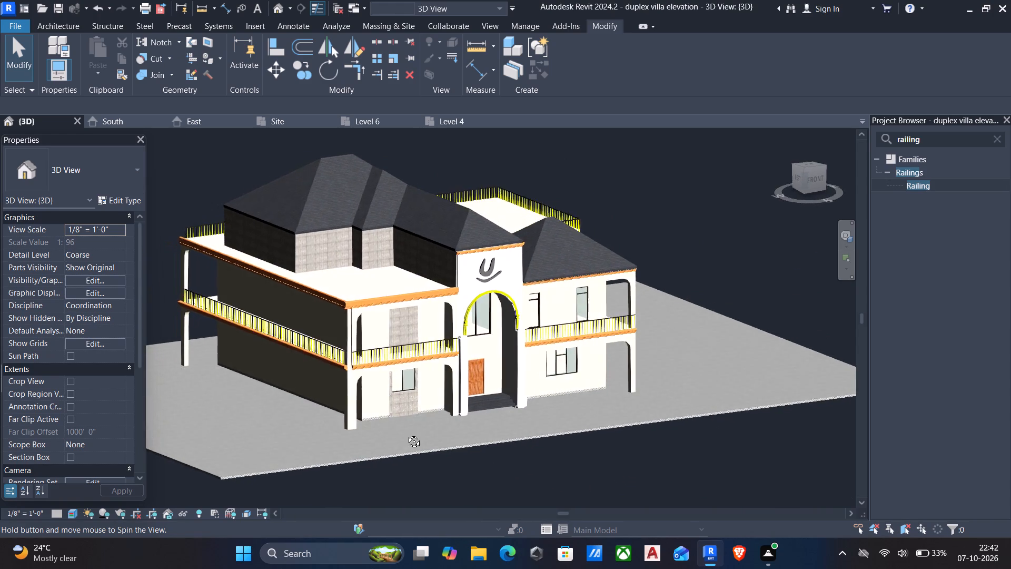
middle_click_drag(406, 434, 313, 411, "shift")
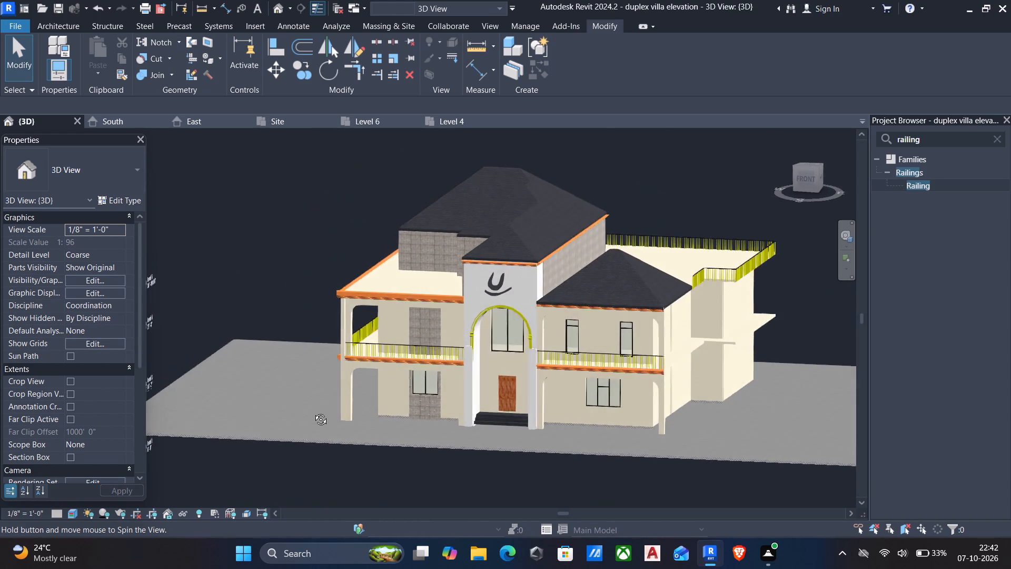
middle_click_drag(313, 411, 430, 431, "shift")
scroll(424, 410, "up", 3)
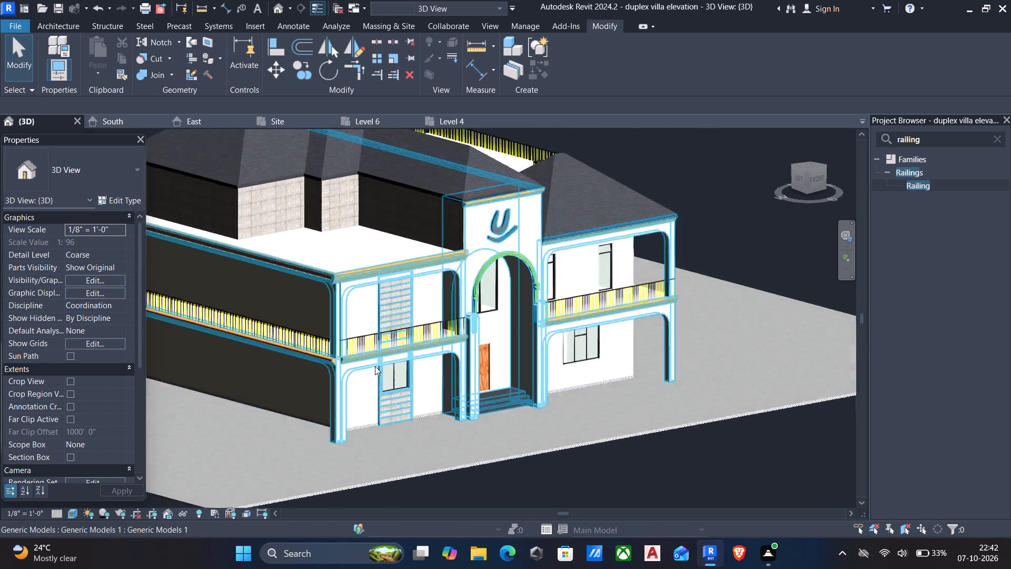
scroll(375, 366, "up", 1)
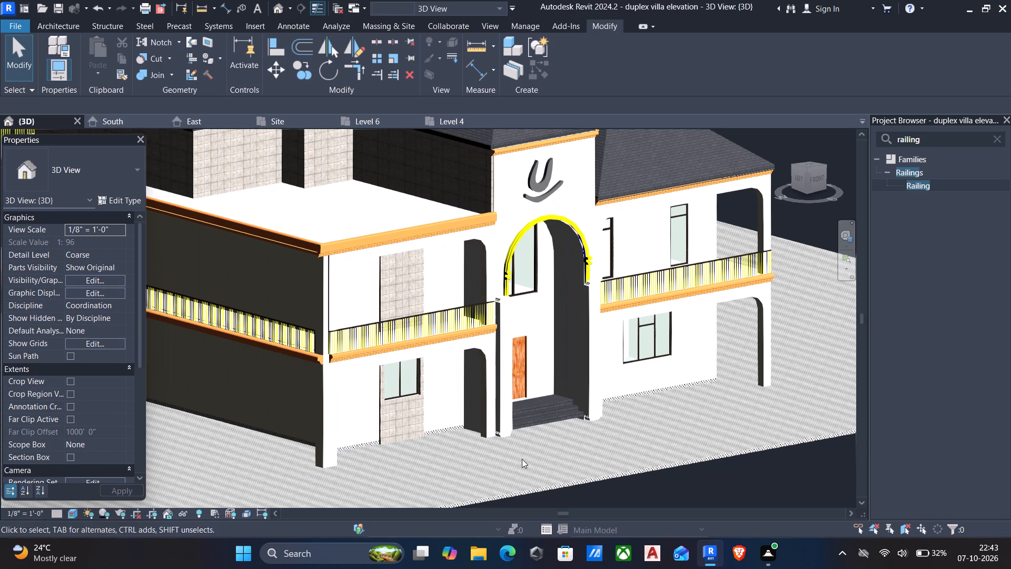
scroll(450, 421, "down", 2)
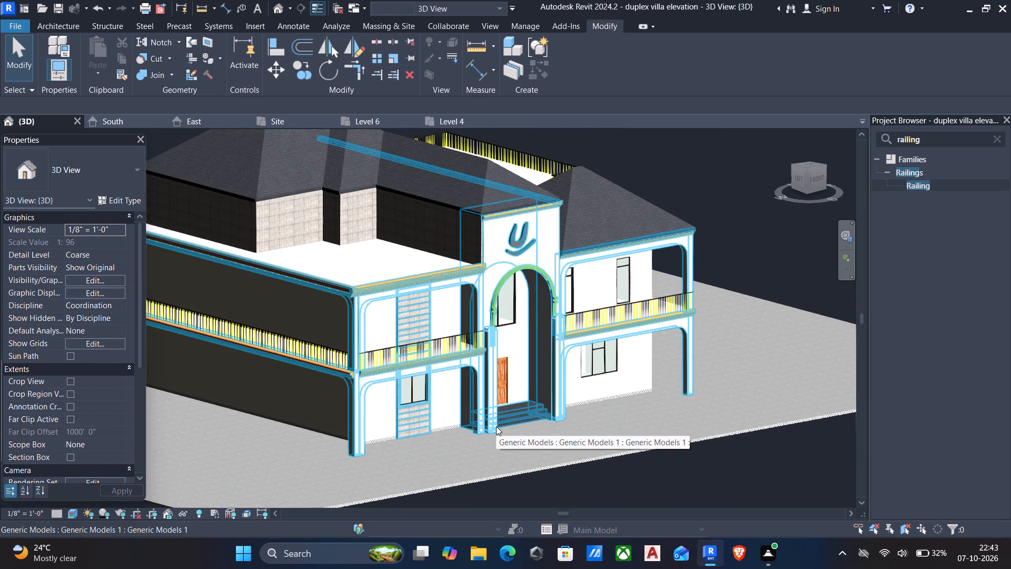
scroll(496, 426, "down", 1)
middle_click_drag(496, 427, 481, 406)
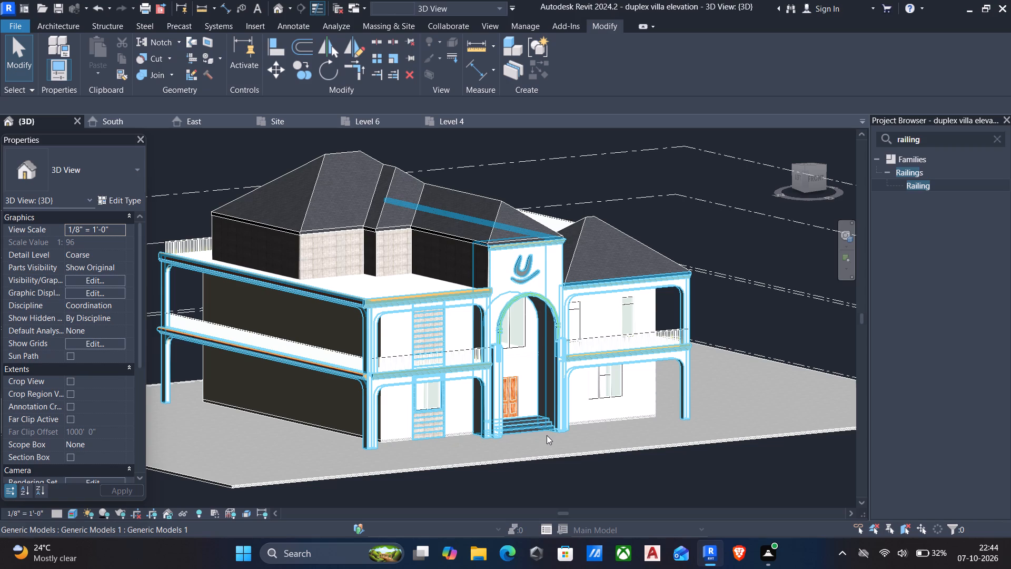
middle_click_drag(488, 430, 488, 431, "shift")
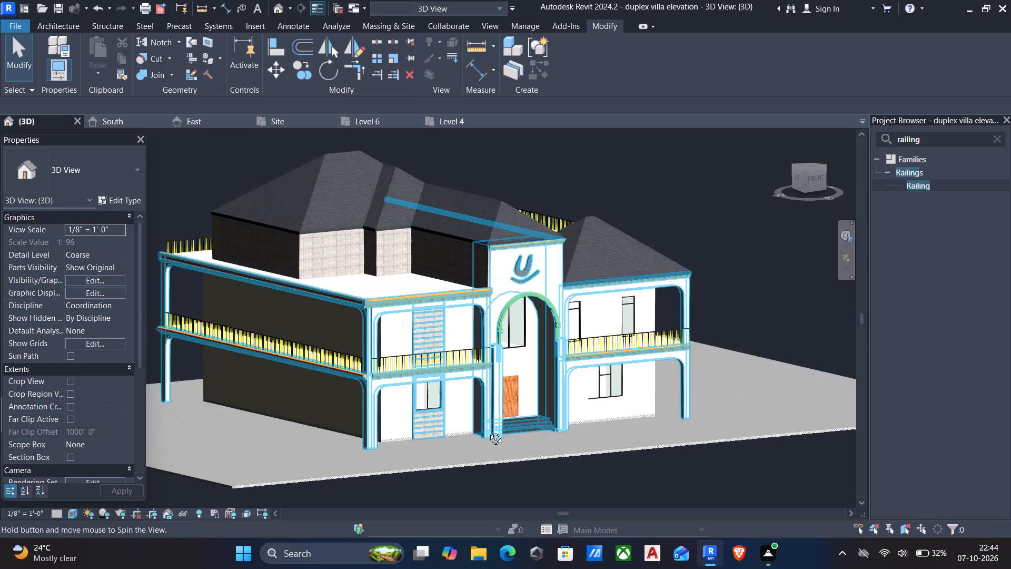
middle_click_drag(488, 431, 472, 442, "shift")
scroll(472, 442, "down", 3)
middle_click_drag(495, 424, 482, 423, "shift")
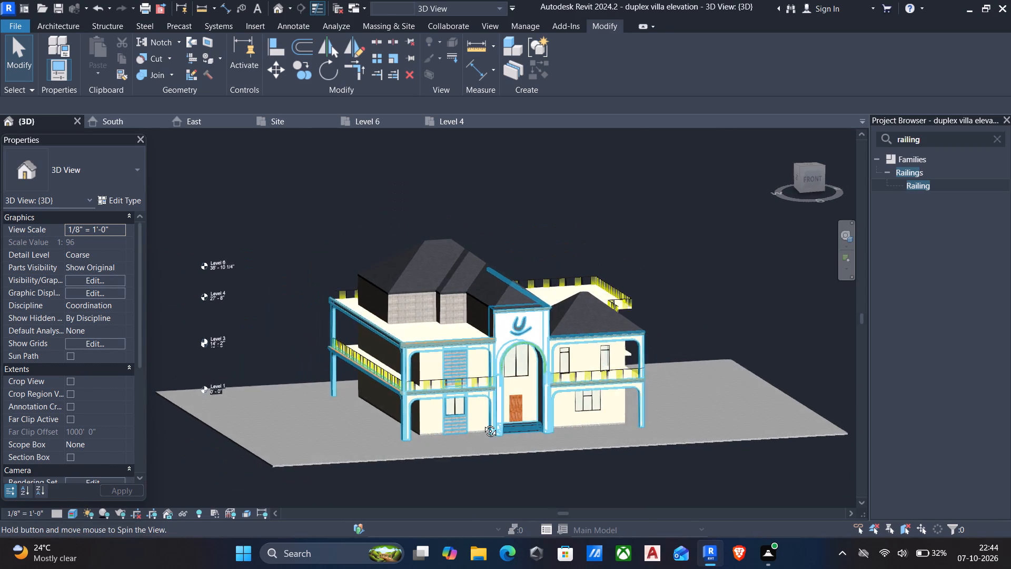
middle_click_drag(482, 423, 507, 454, "shift")
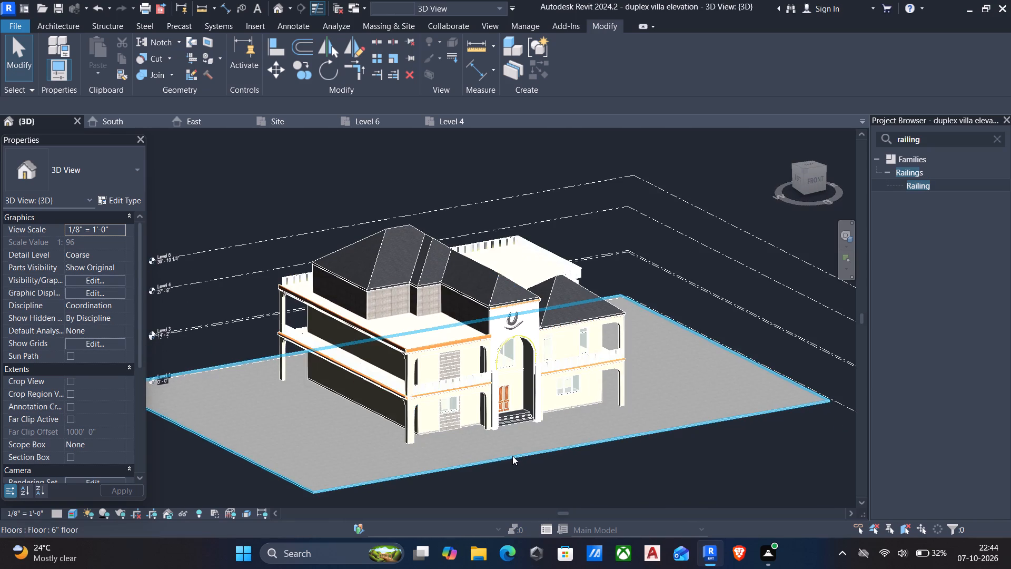
scroll(515, 456, "up", 2)
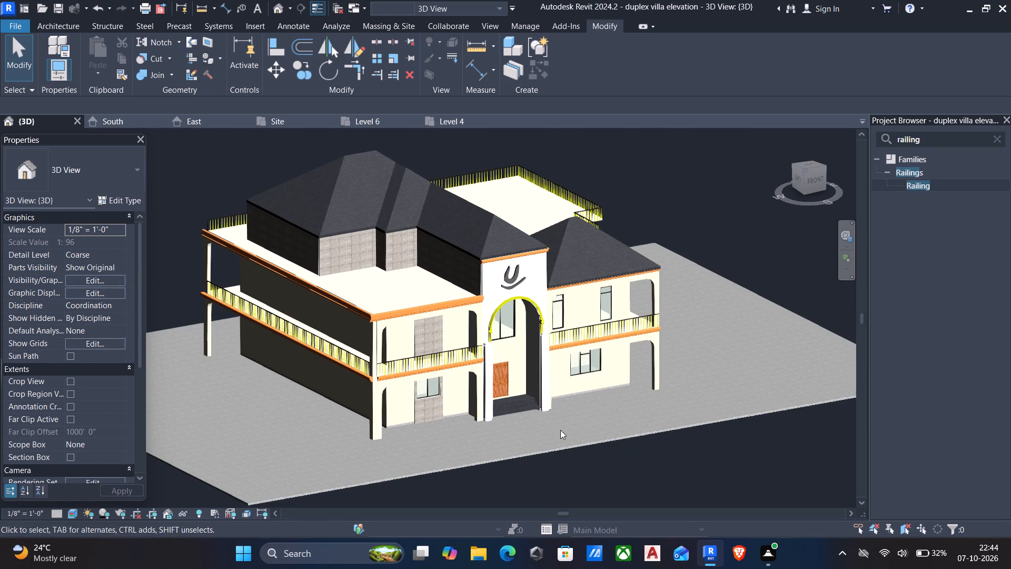
Save the duplex villa elevation project.
key("ctrl+s")
Set the print range to the visible portion of the current window for Microsoft Print to PDF and preview the print.
key("ctrl+p")
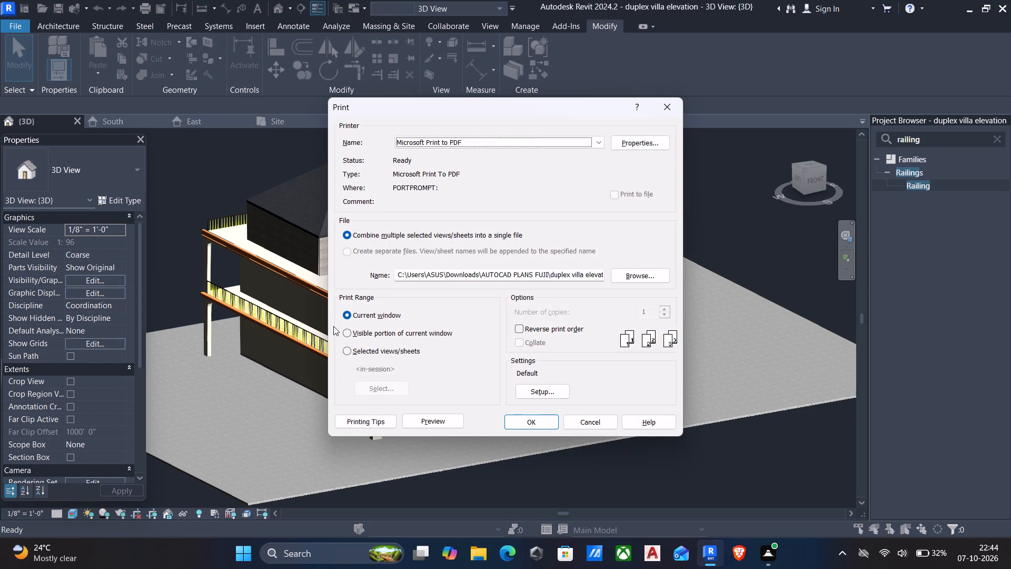
left_click(354, 337)
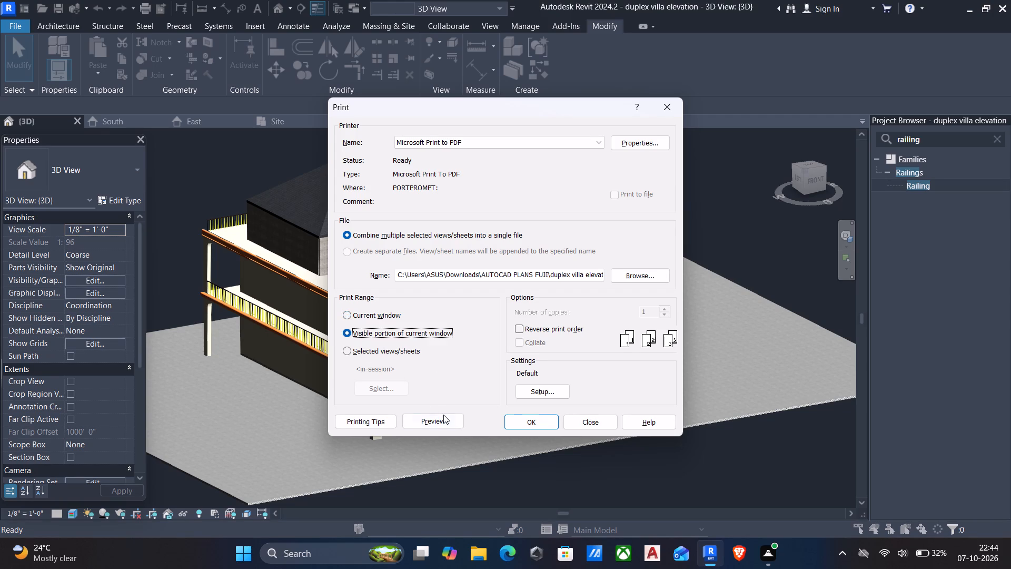
left_click(431, 418)
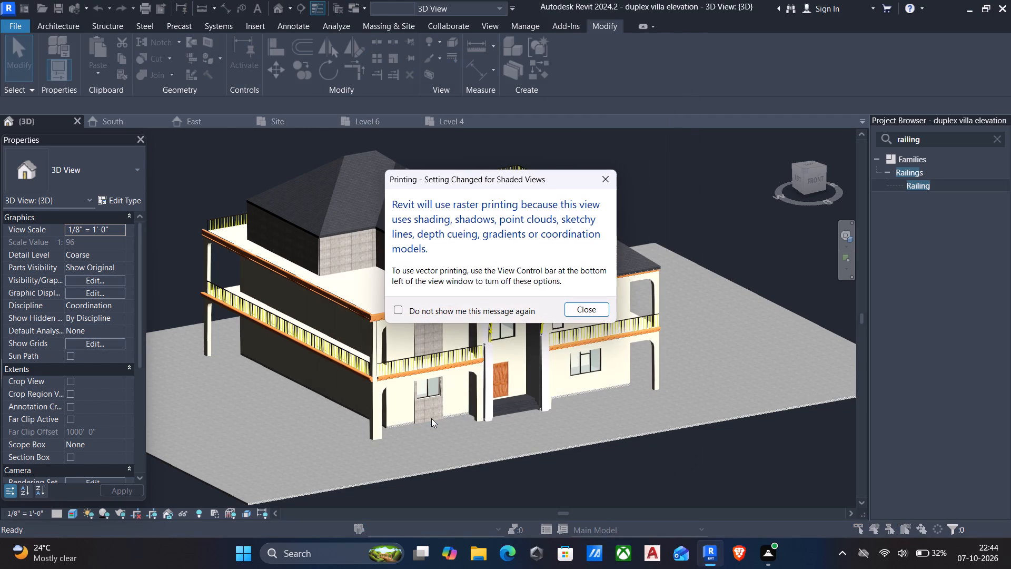
left_click(584, 307)
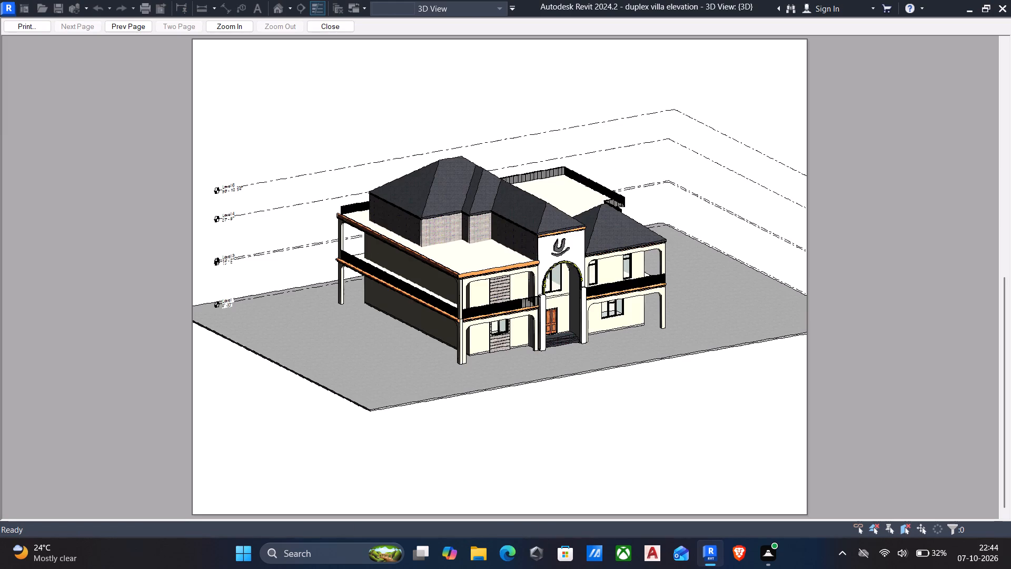
scroll(537, 286, "up", 6)
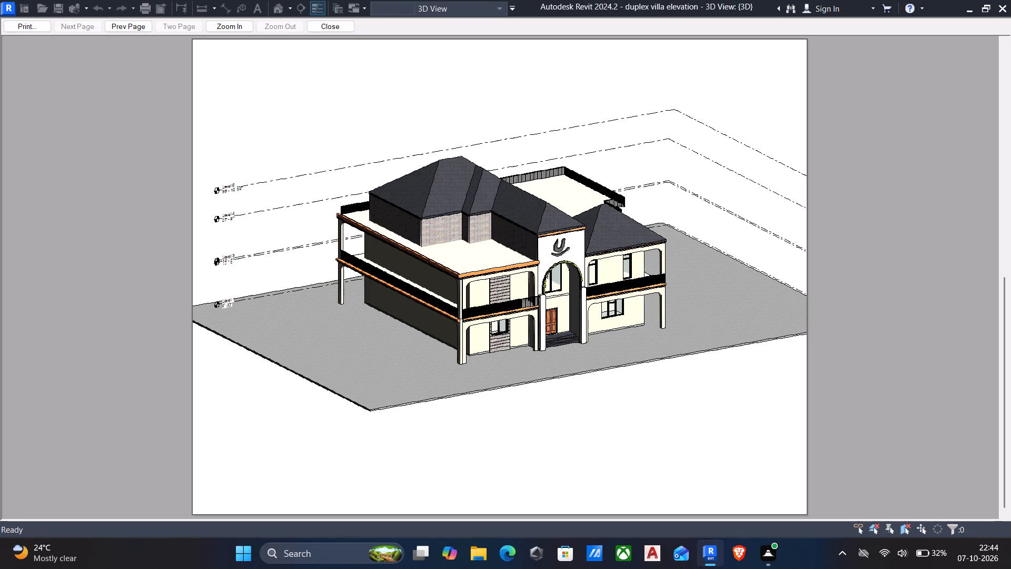
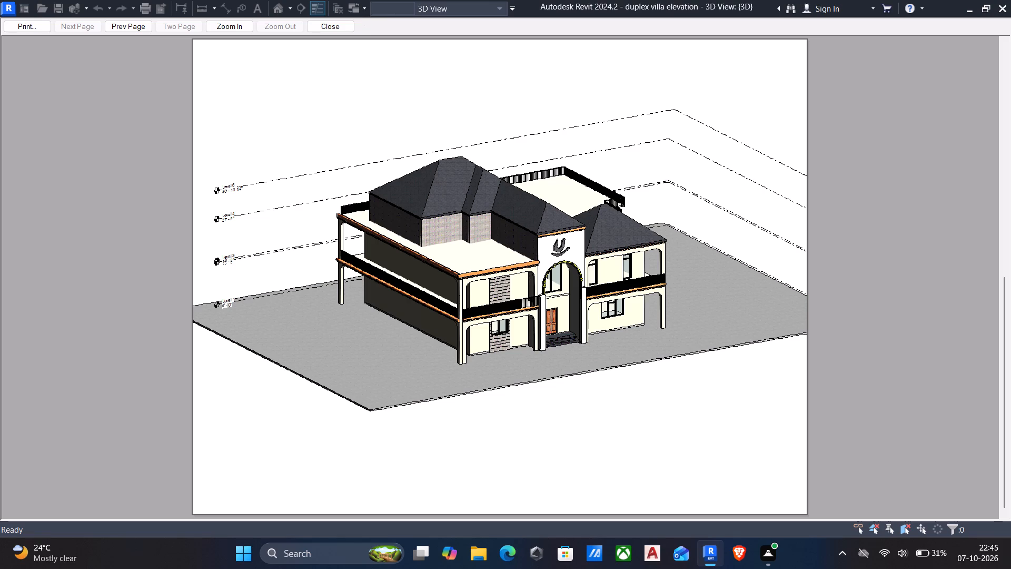
Close the print preview and print the 3D view with Microsoft Print to PDF, saving it as "Duplex villla" in the REVIT -PLANS folder.
left_click(325, 25)
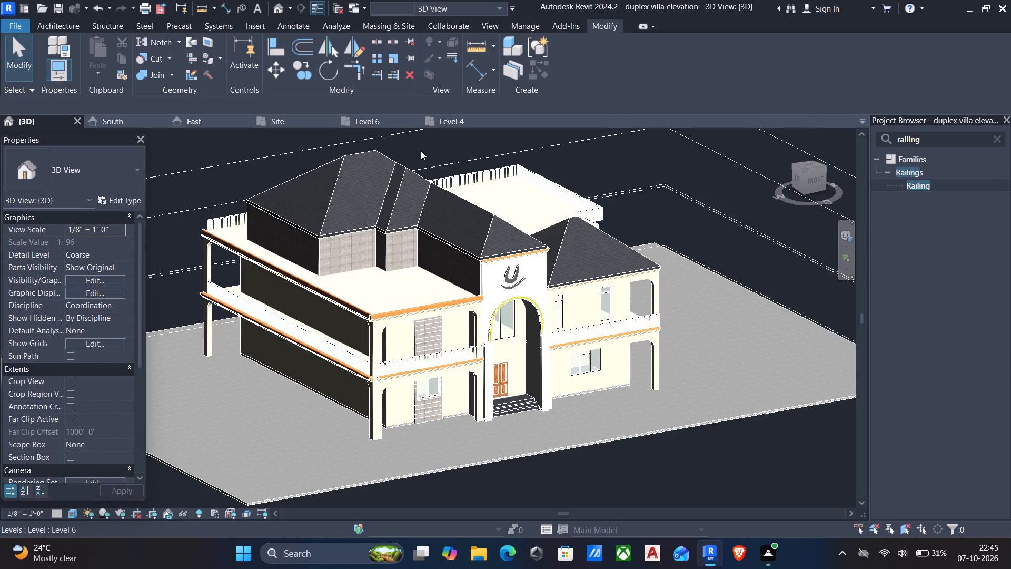
key("ctrl+p")
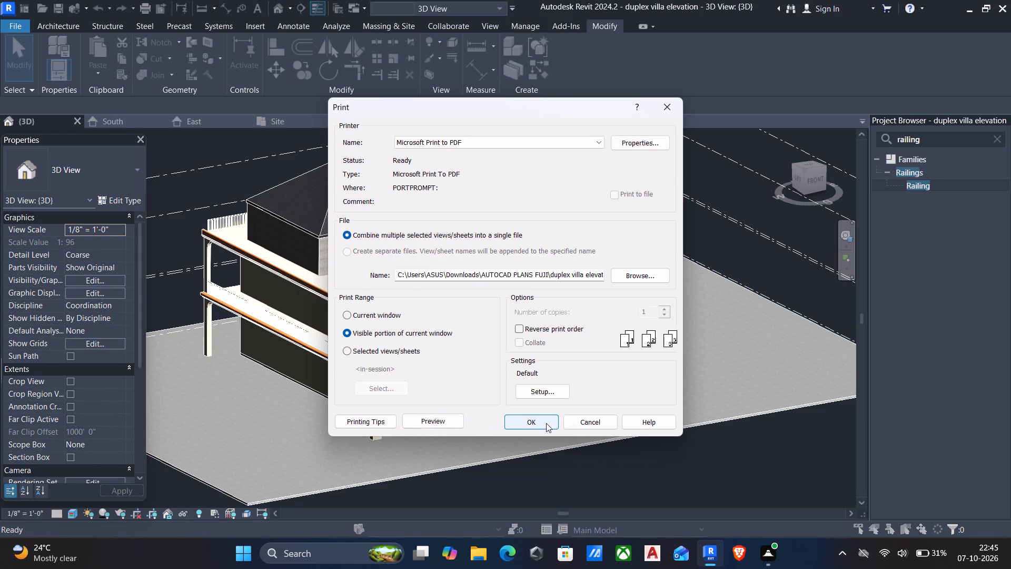
left_click(521, 419)
left_click(607, 307)
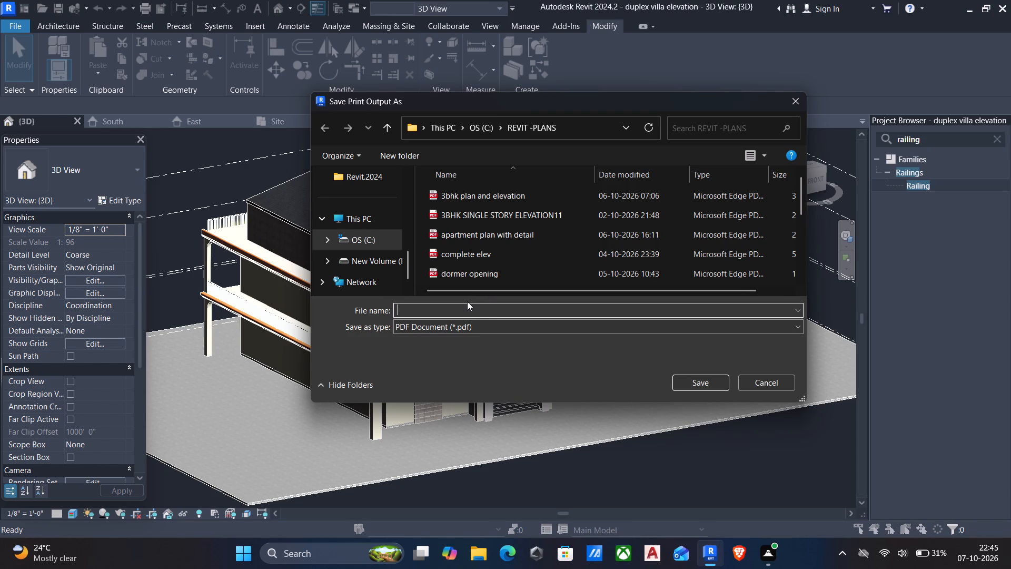
type("plex villla")
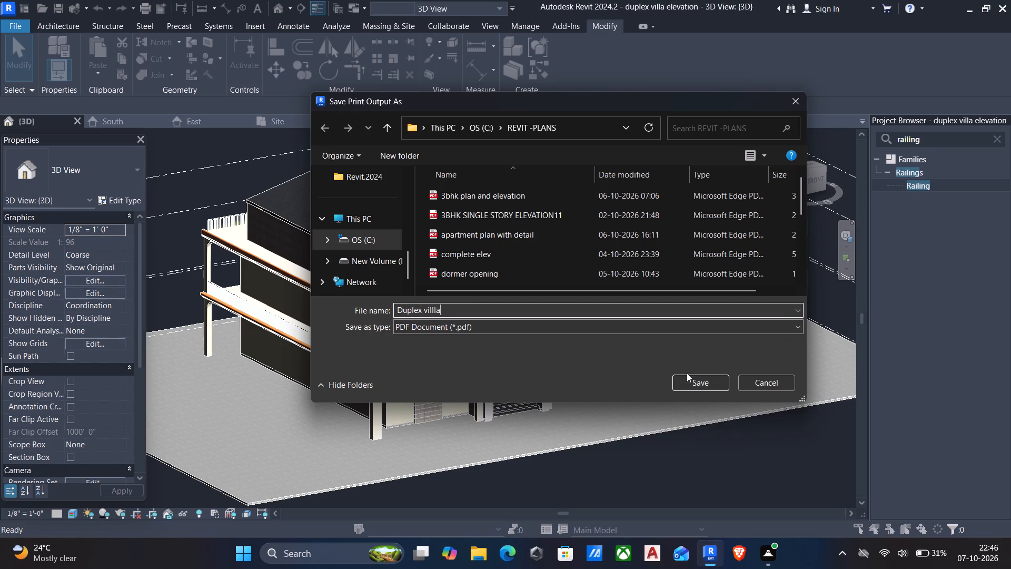
left_click(693, 378)
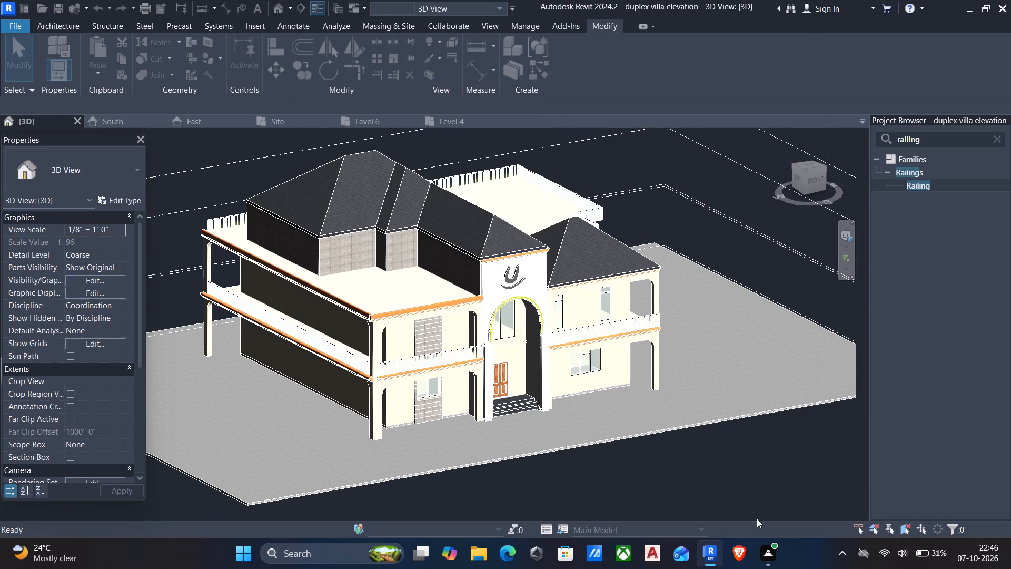